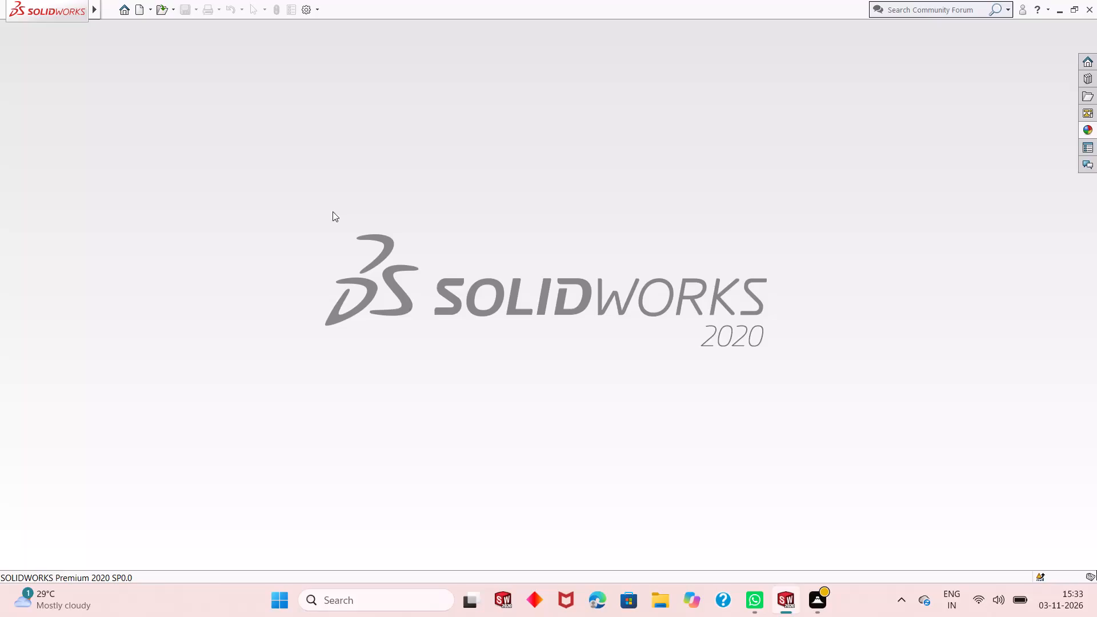
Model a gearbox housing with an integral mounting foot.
Create a new part document.
left_click(138, 10)
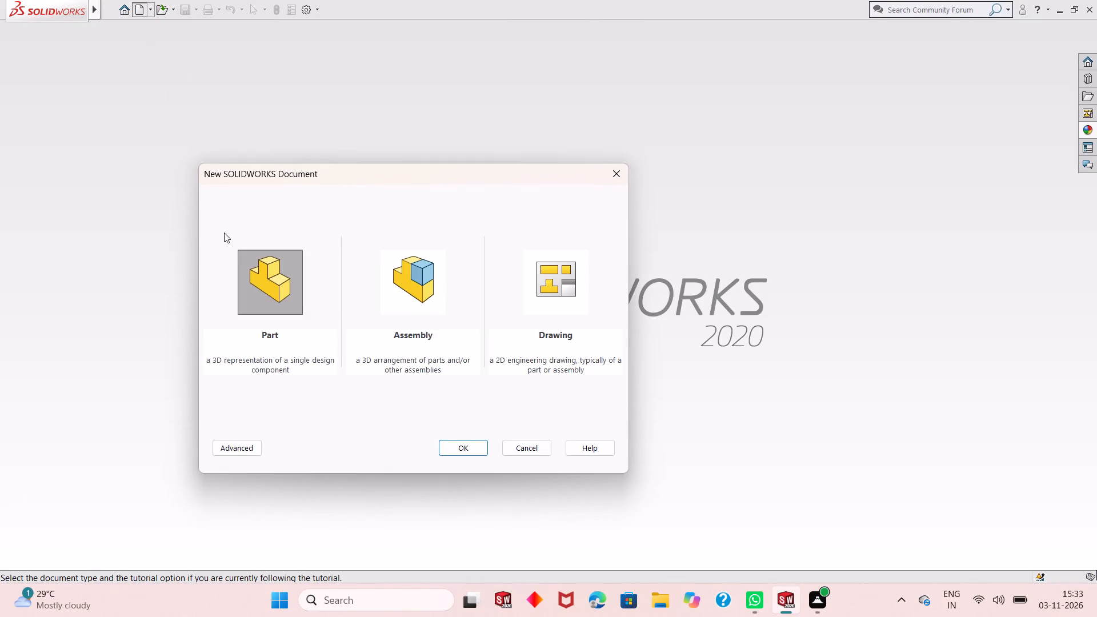
double_click(271, 294)
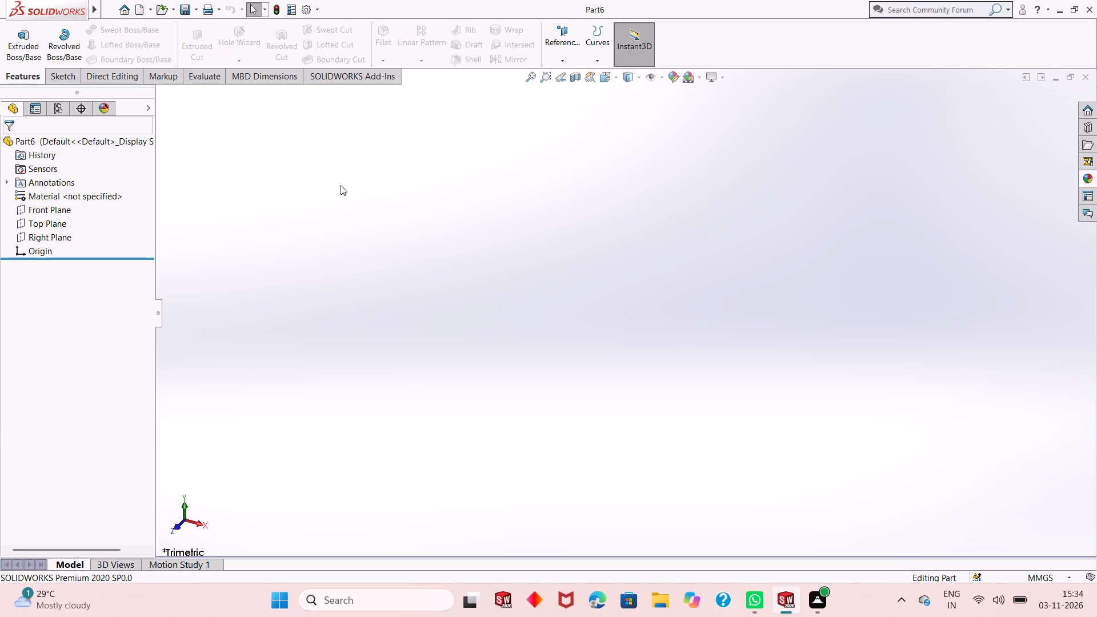
Start a sketch on the Top Plane and draw a circle about 80 mm in diameter centred on the origin.
left_click(53, 229)
left_click(63, 211)
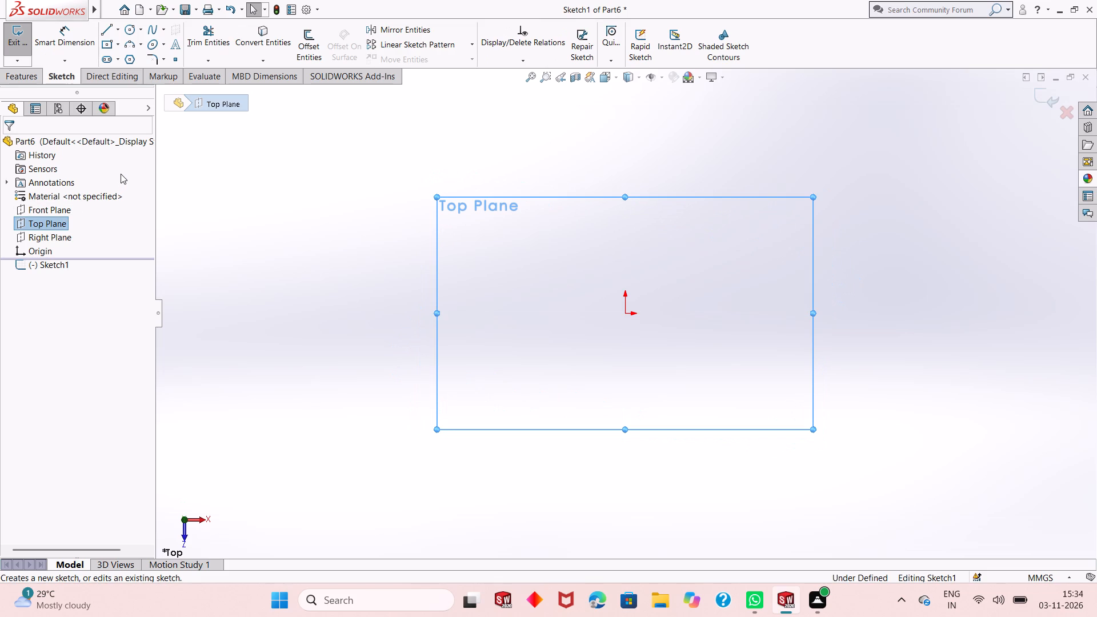
left_click(130, 33)
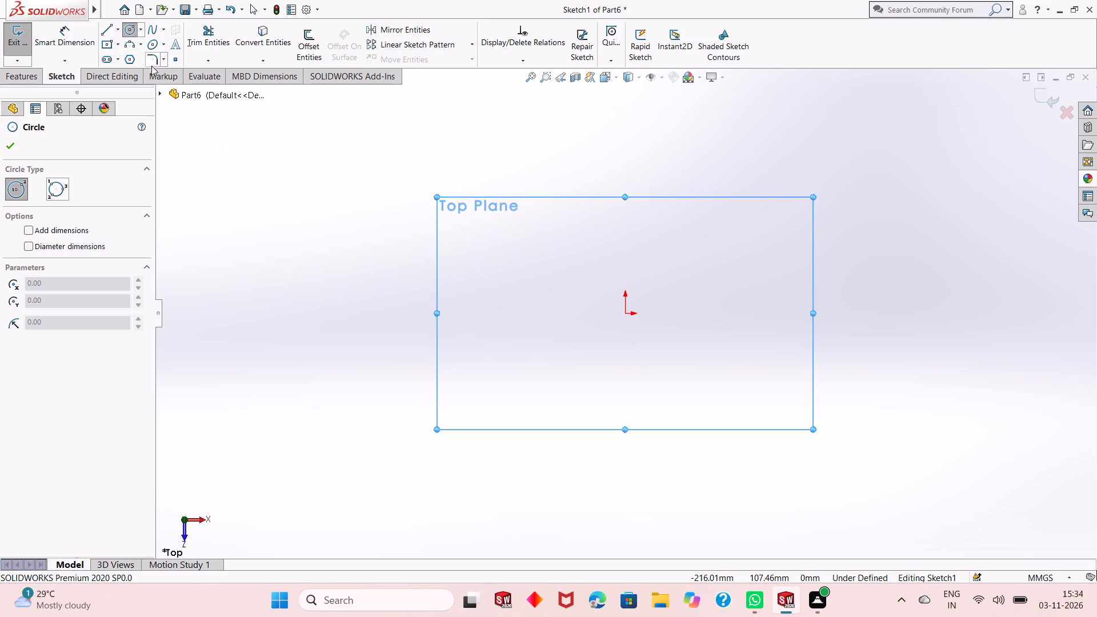
left_click(626, 314)
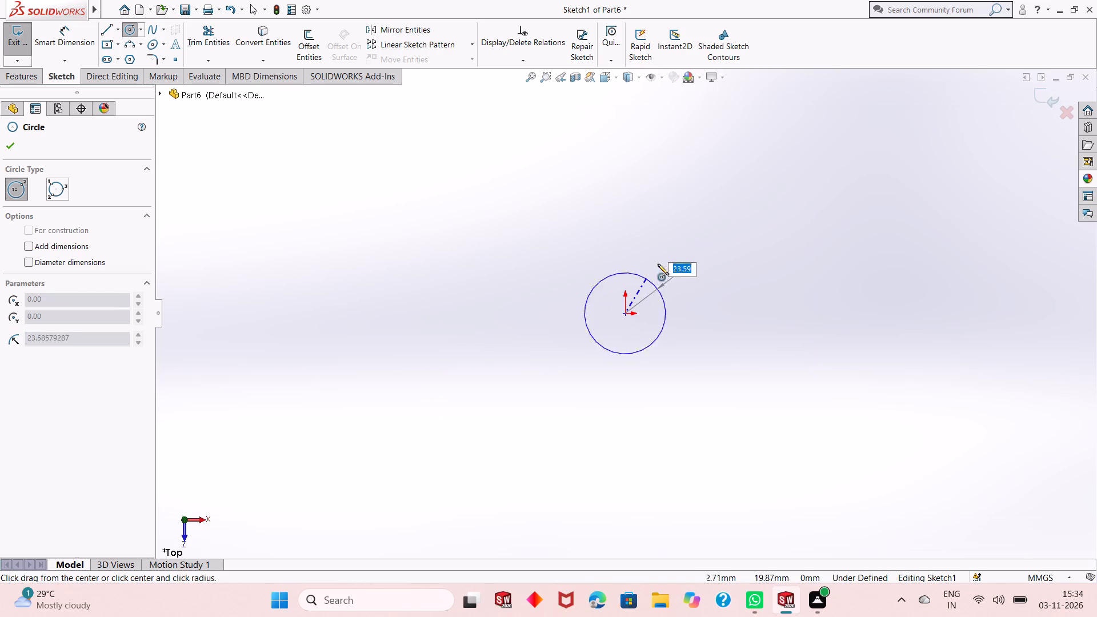
left_click(674, 245)
right_click(772, 224)
left_click(834, 236)
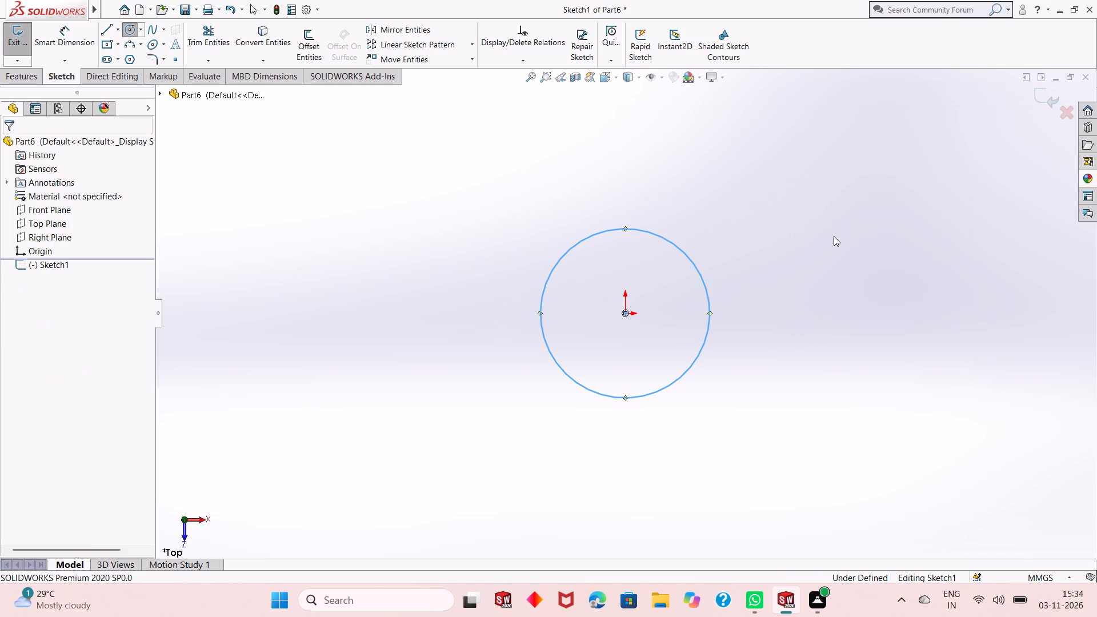
Dimension the origin circle's diameter as 62+62, giving 124 mm.
left_click(70, 47)
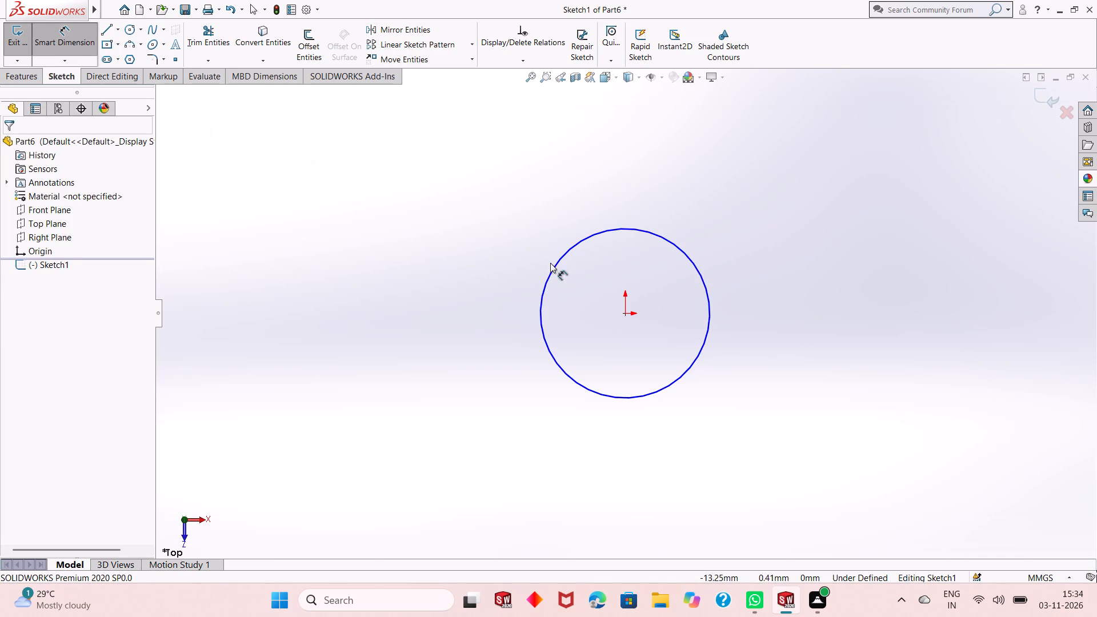
left_click(541, 297)
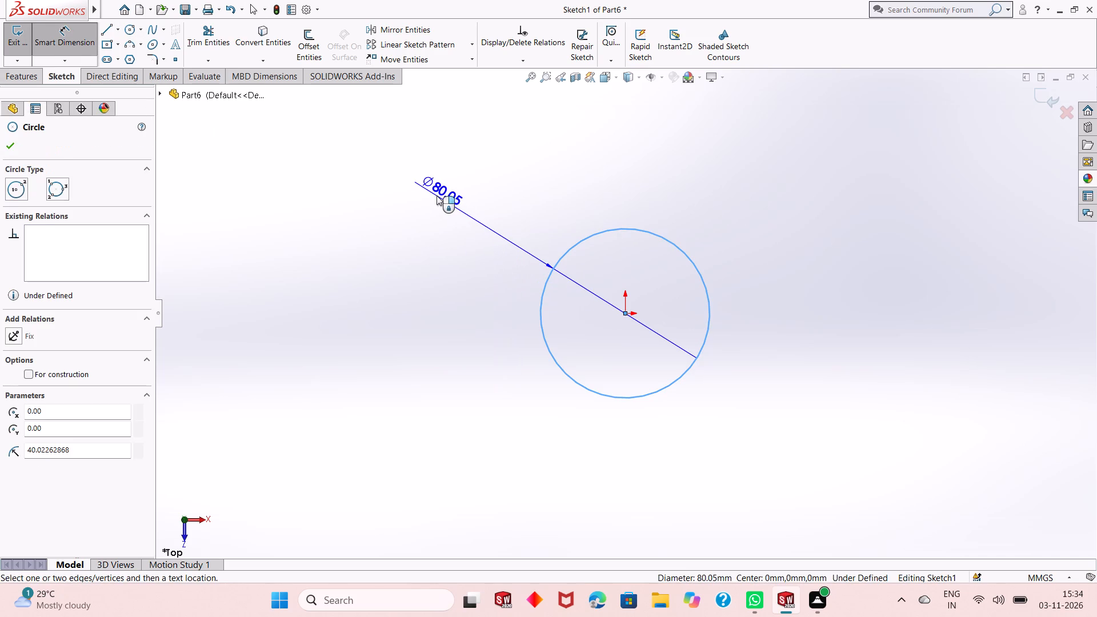
left_click(437, 195)
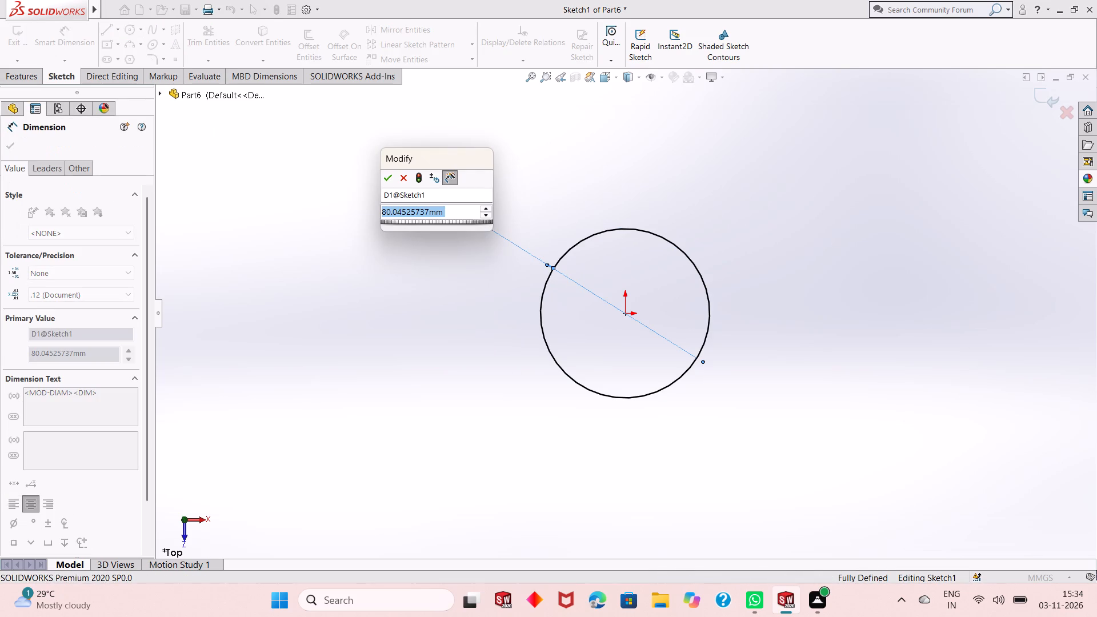
key("6")
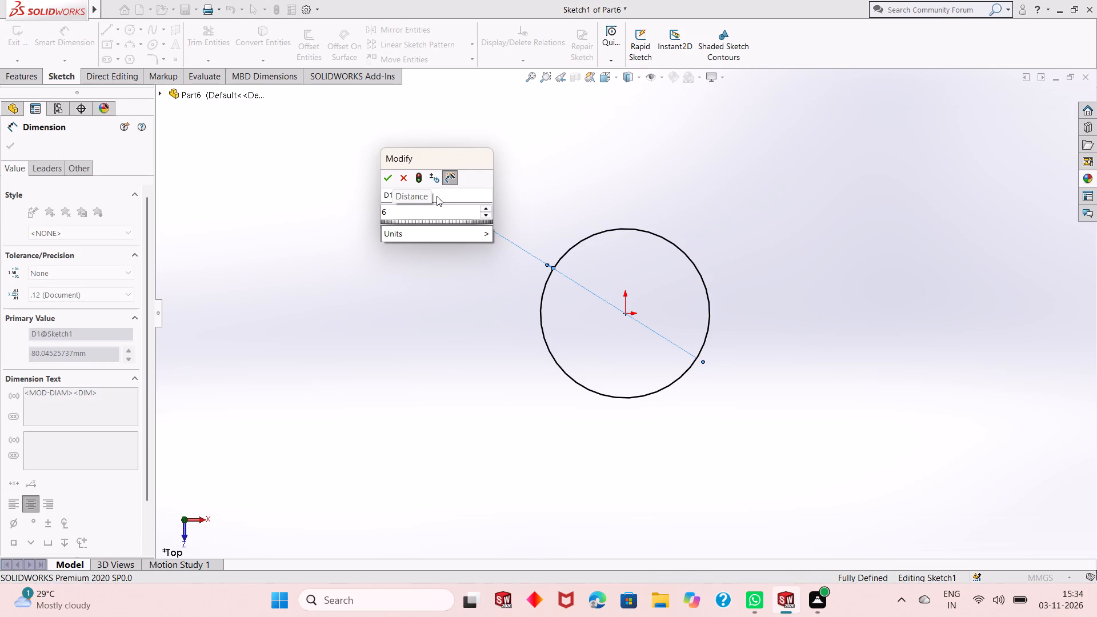
type("2+6")
key("2")
key("Return")
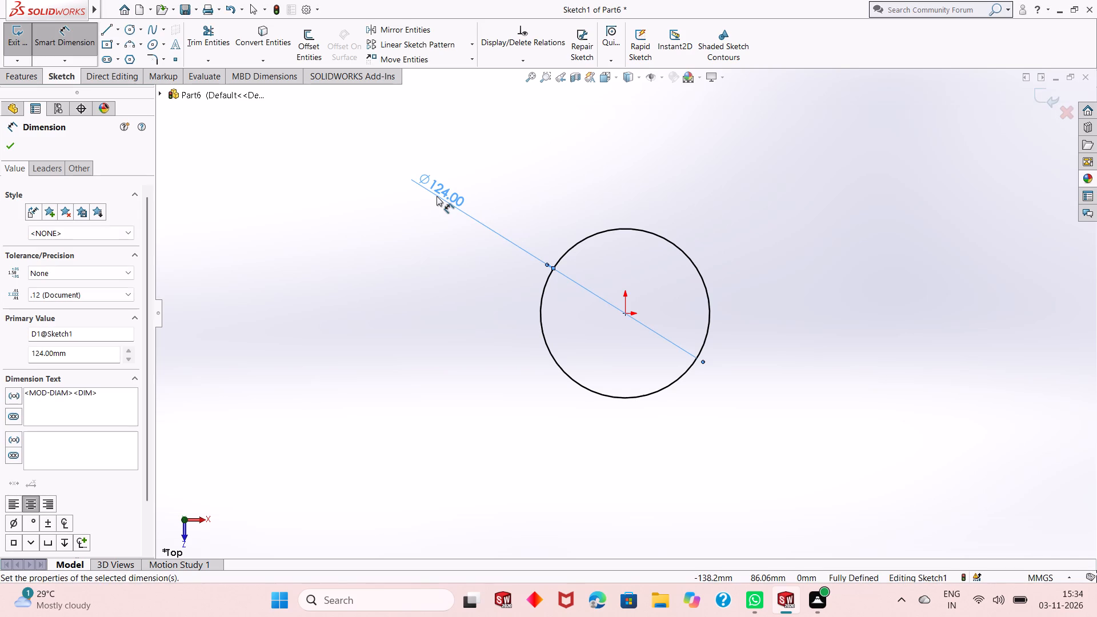
scroll(491, 460, "up", 2)
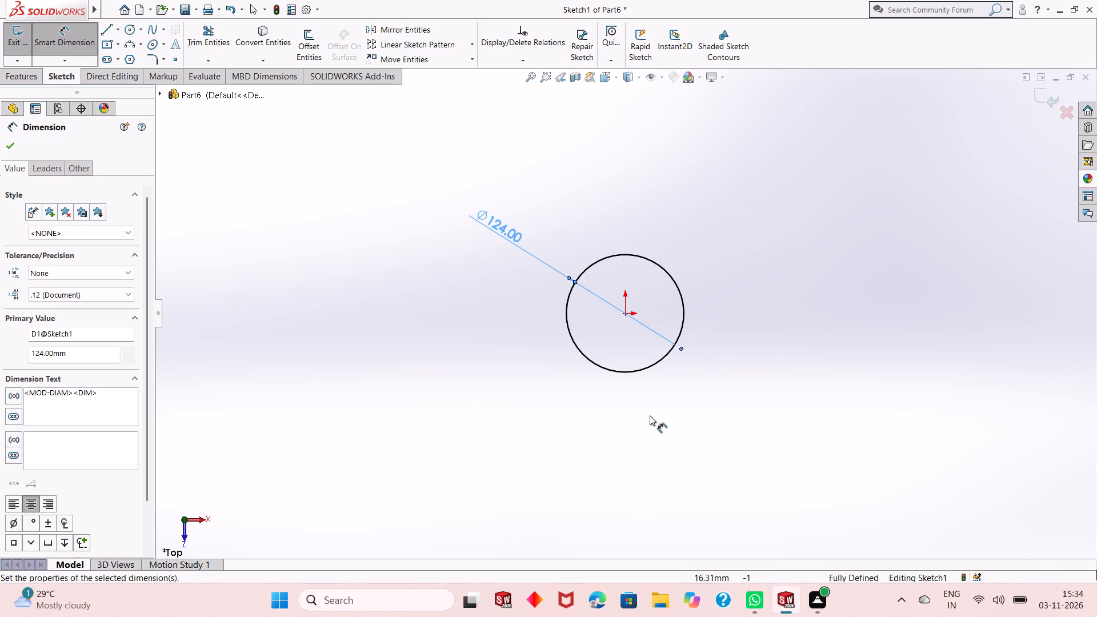
scroll(707, 442, "up", 1)
scroll(667, 421, "down", 2)
scroll(590, 443, "down", 1)
scroll(590, 443, "up", 1)
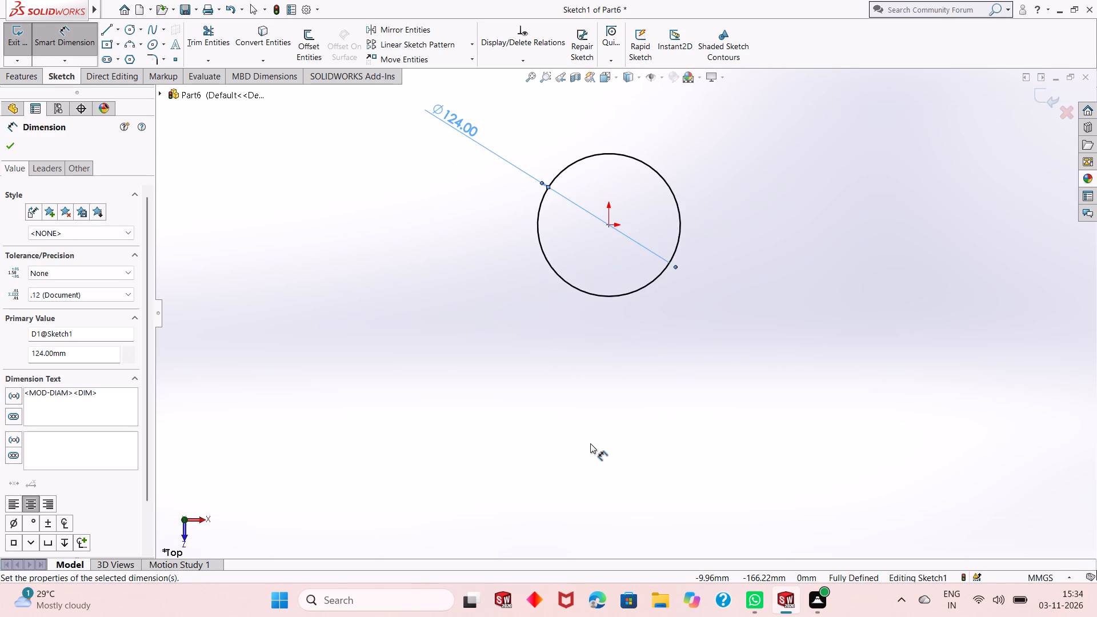
scroll(595, 504, "down", 1)
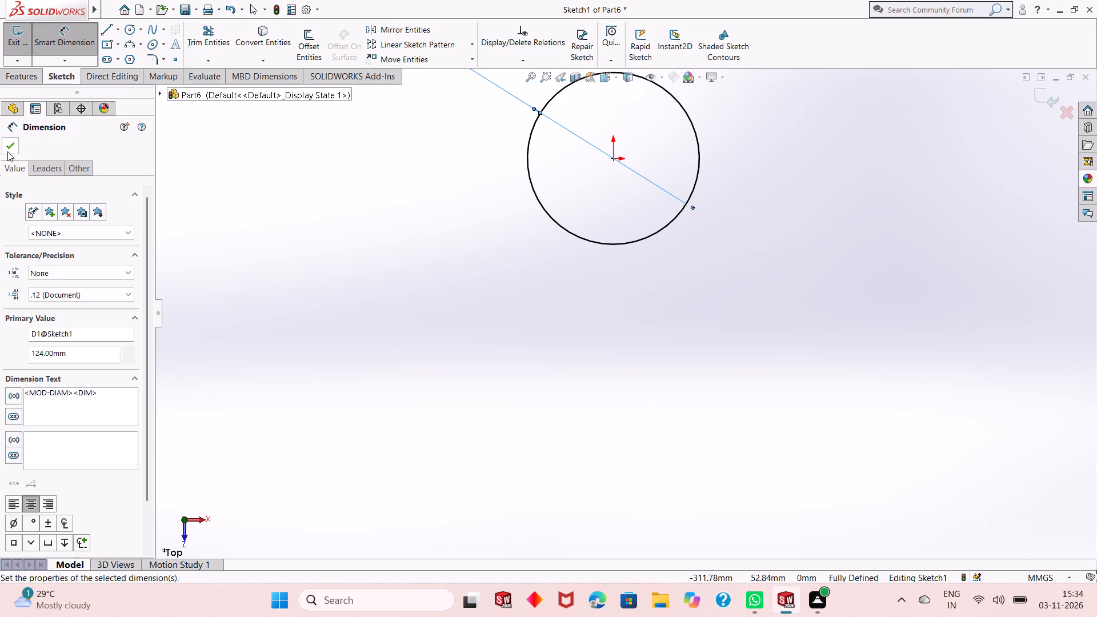
left_click(7, 151)
Draw a second circle, about 125 mm in diameter, vertically below the origin with its centre about 185 mm away.
left_click(129, 30)
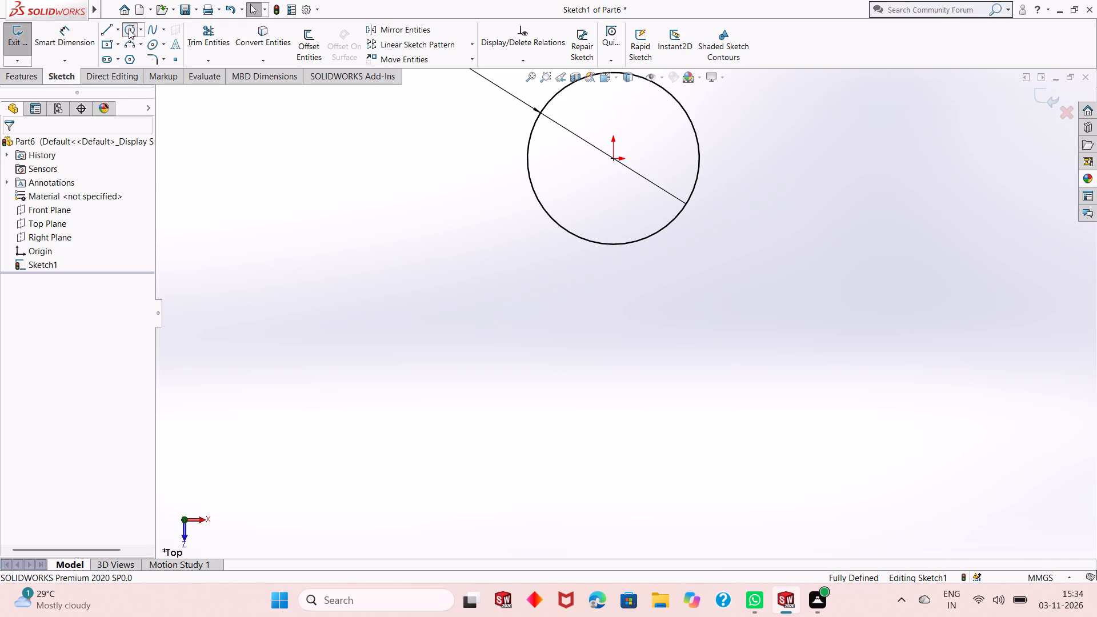
left_click(613, 415)
left_click(674, 353)
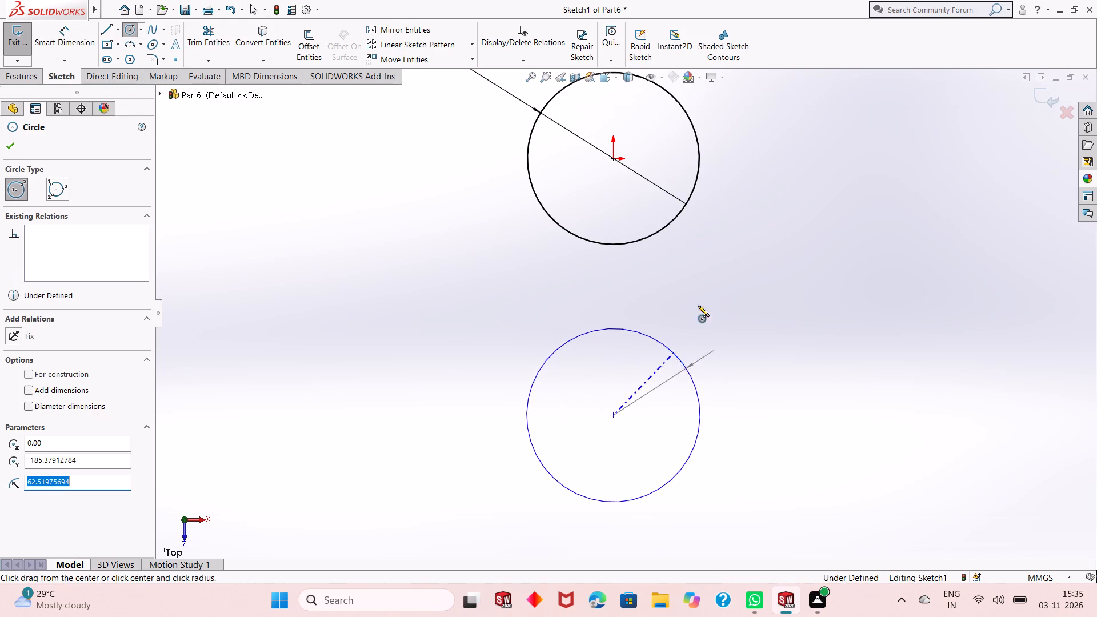
right_click(745, 259)
left_click(760, 265)
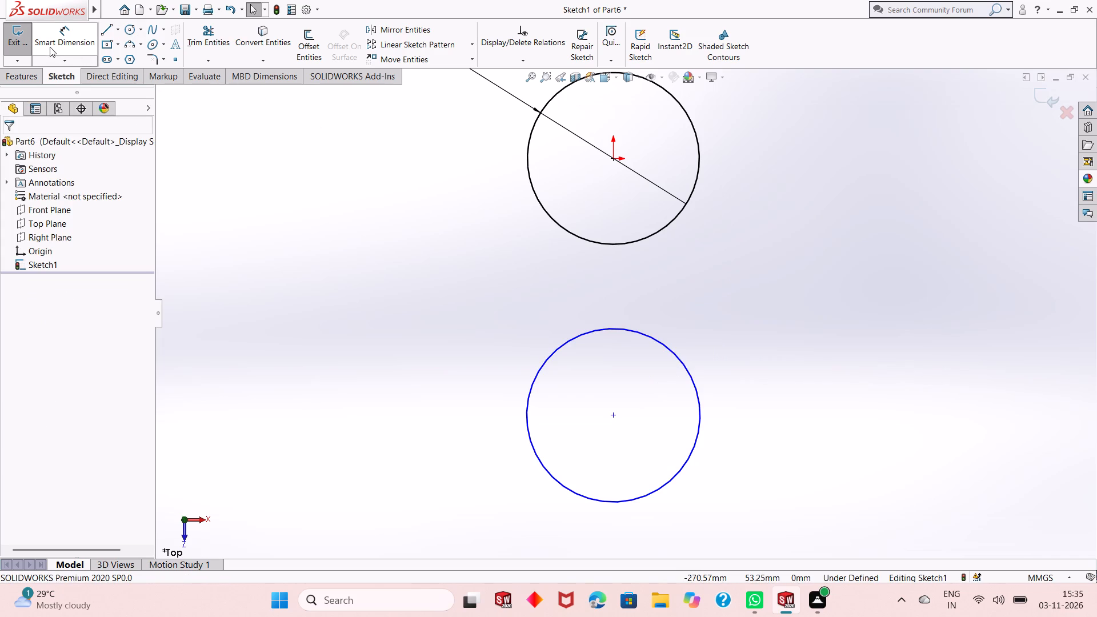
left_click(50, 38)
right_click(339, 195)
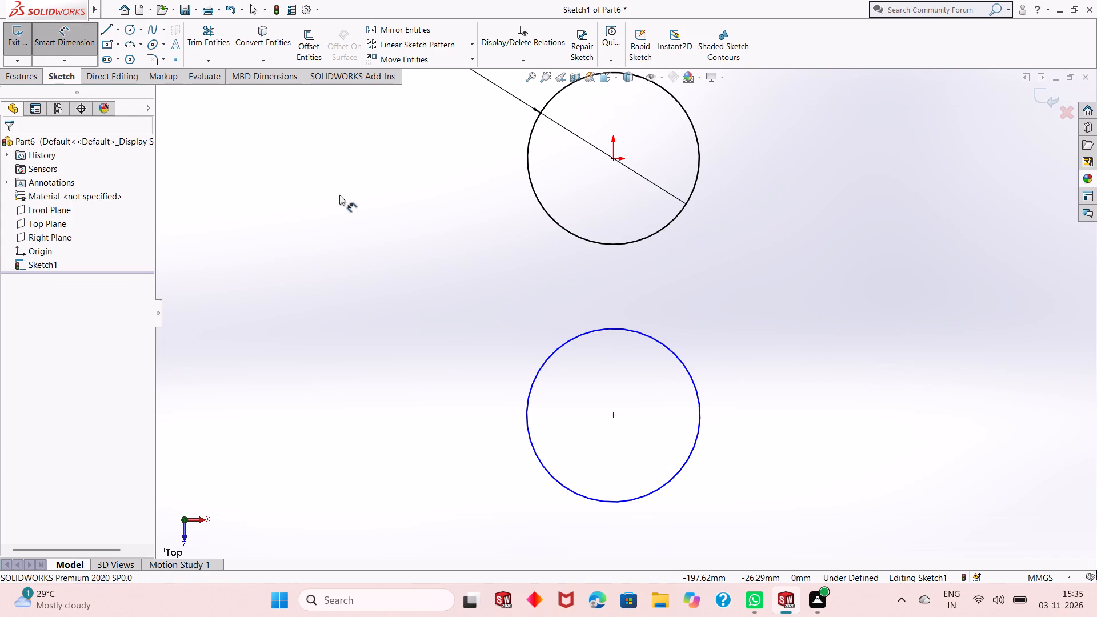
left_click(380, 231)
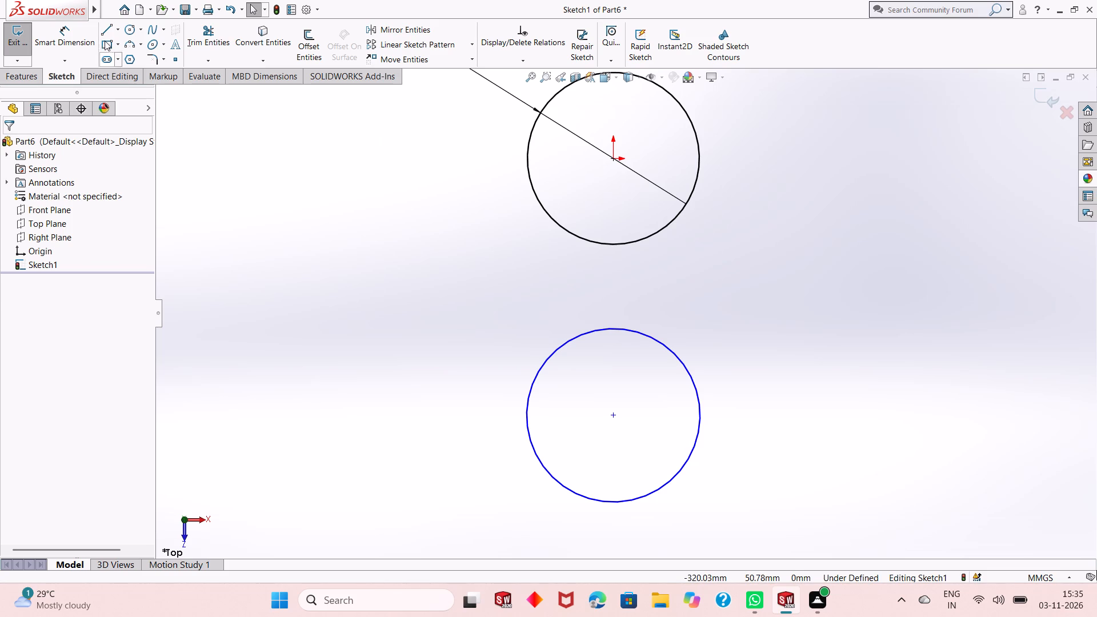
Dimension the vertical distance between the two circle centres as 2000 mm.
left_click(34, 42)
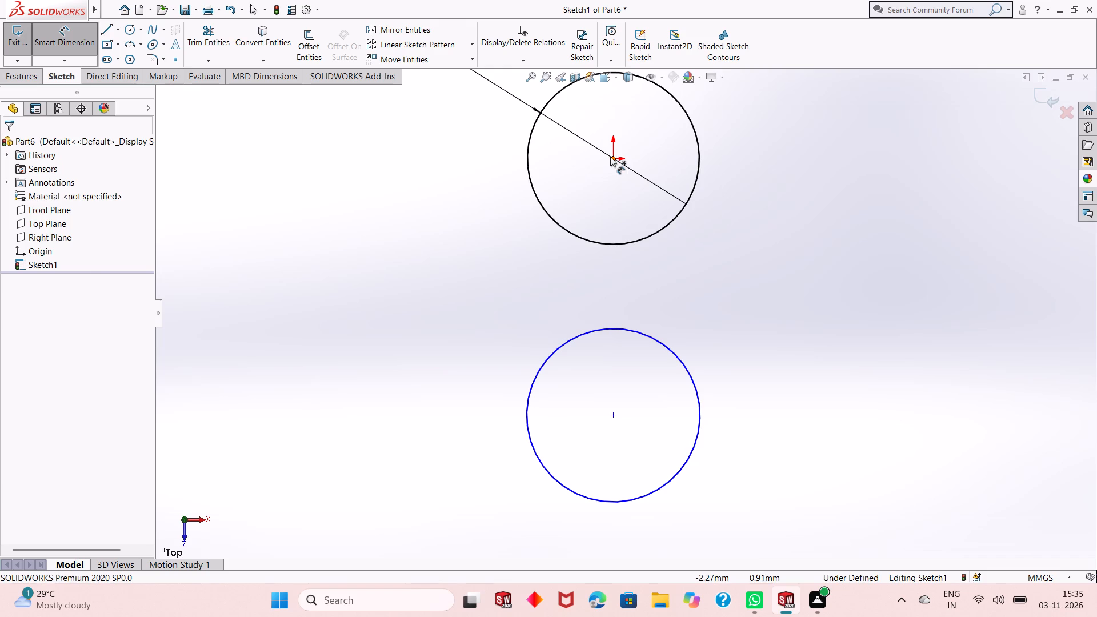
left_click(610, 157)
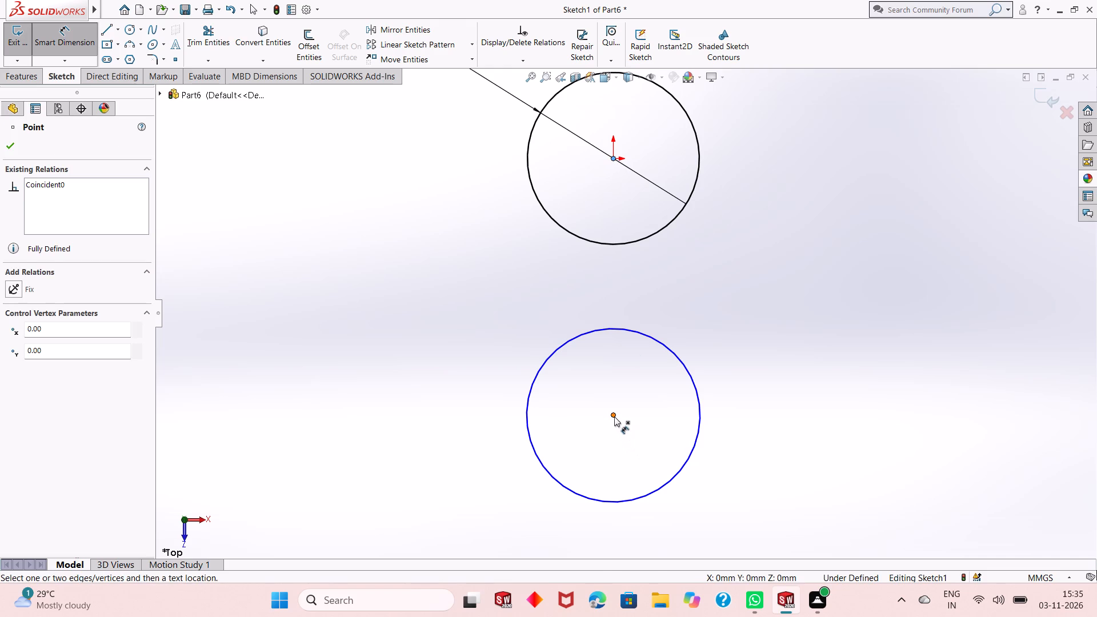
left_click(614, 416)
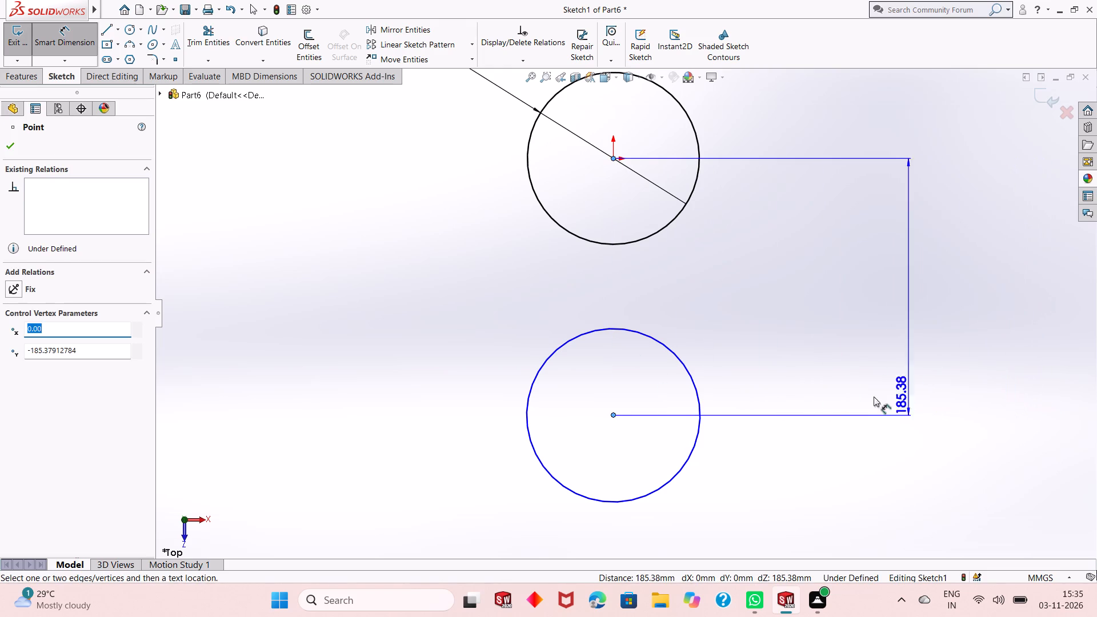
left_click(808, 400)
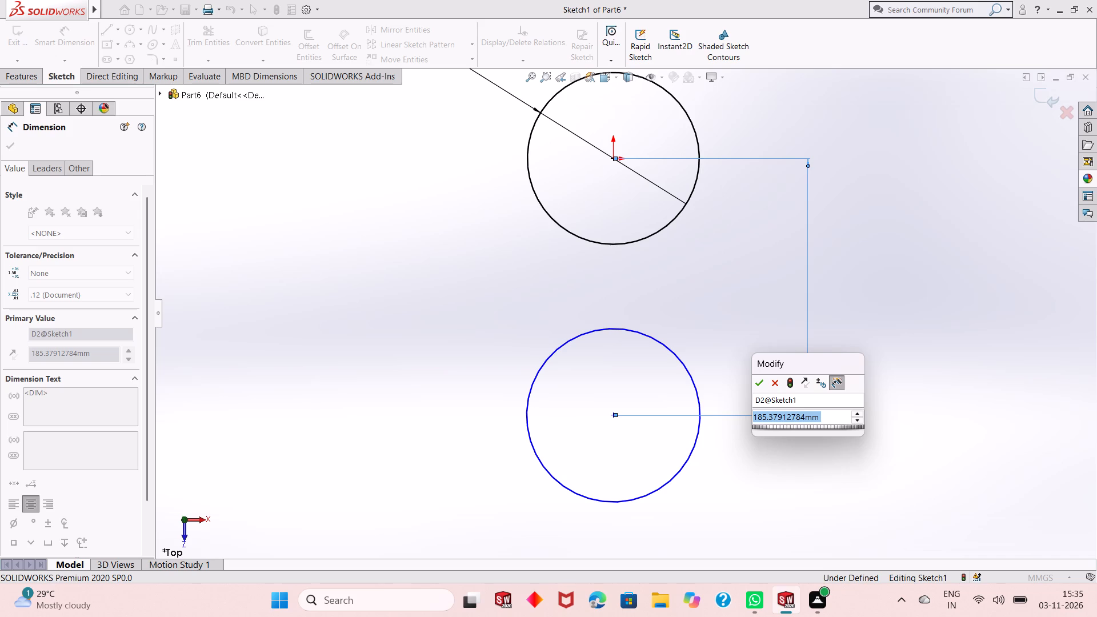
key("2")
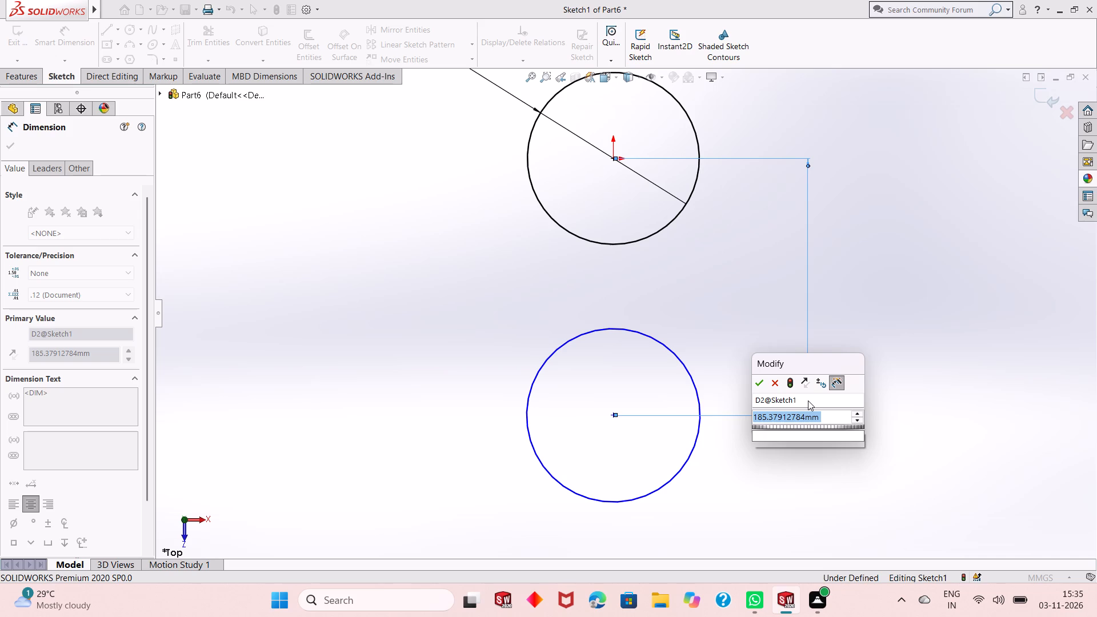
key("0")
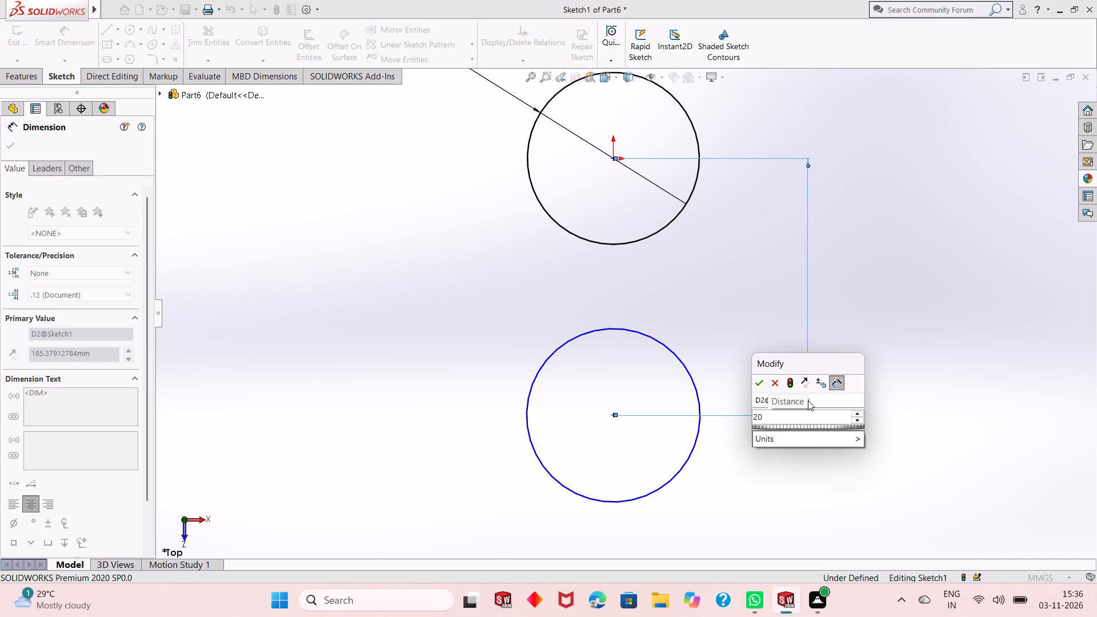
key("0")
key("0")
key("Return")
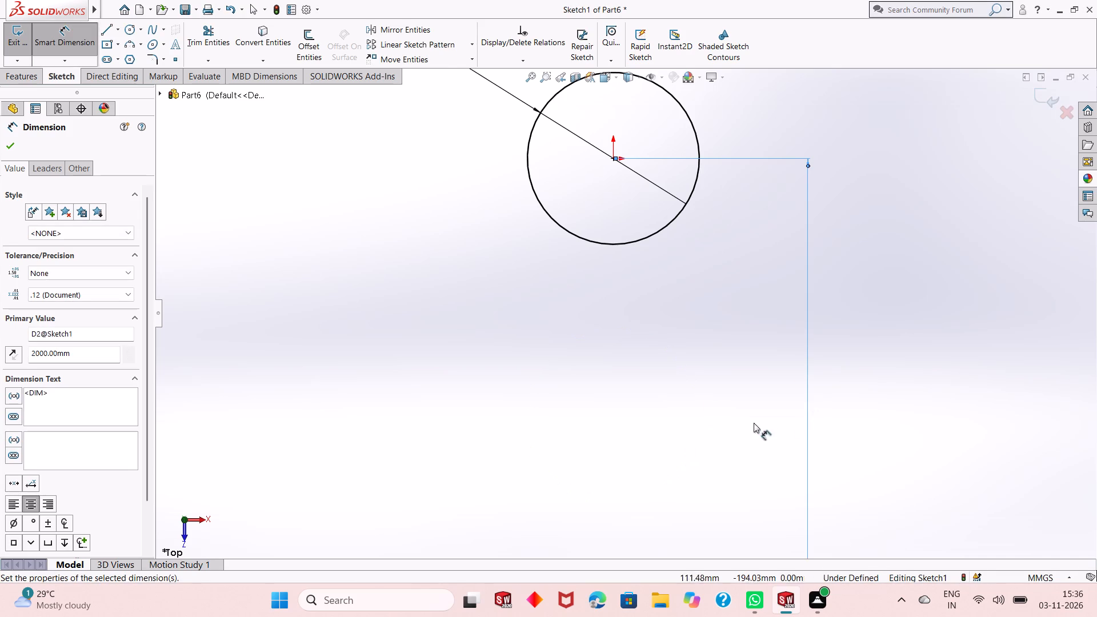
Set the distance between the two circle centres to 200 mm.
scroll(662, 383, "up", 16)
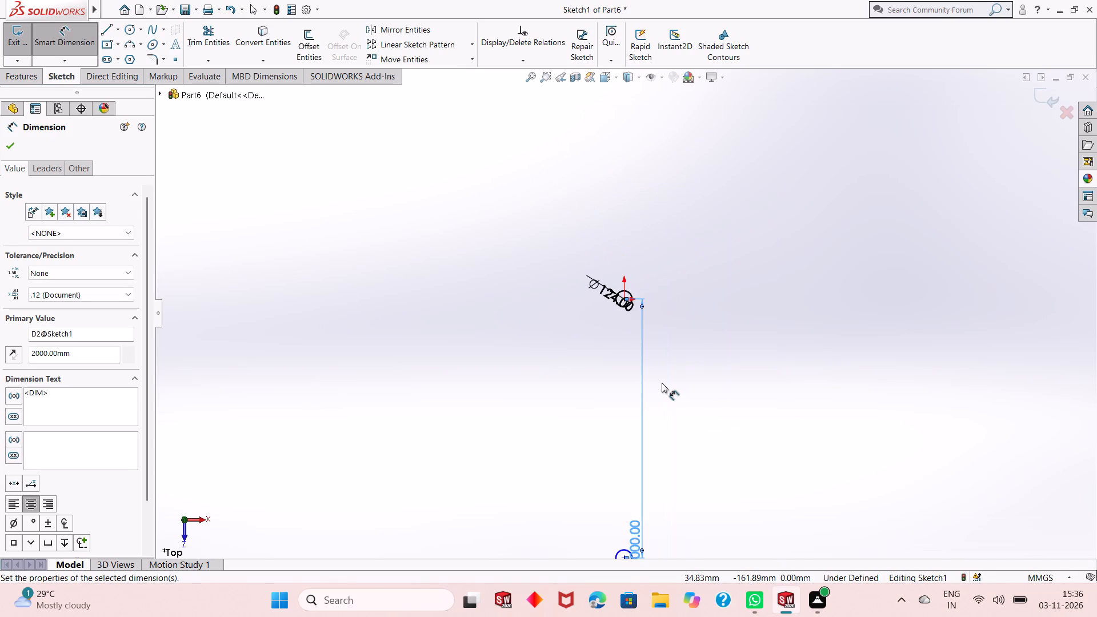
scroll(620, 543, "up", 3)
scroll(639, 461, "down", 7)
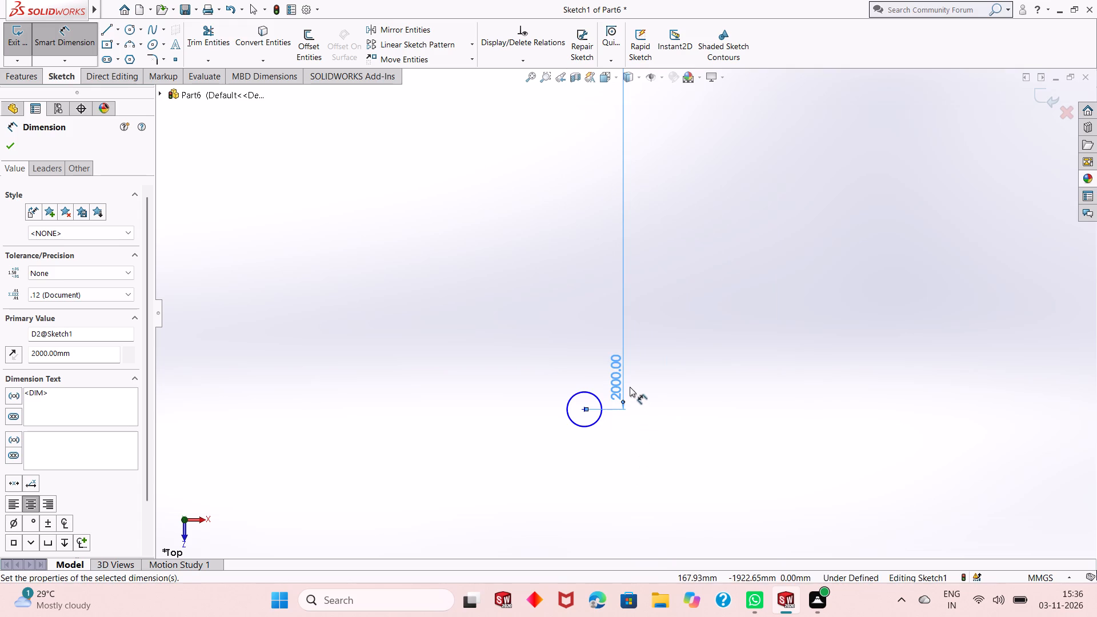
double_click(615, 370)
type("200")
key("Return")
Set the distance between the two circle centres to 126+126, giving 252 mm.
scroll(607, 393, "up", 4)
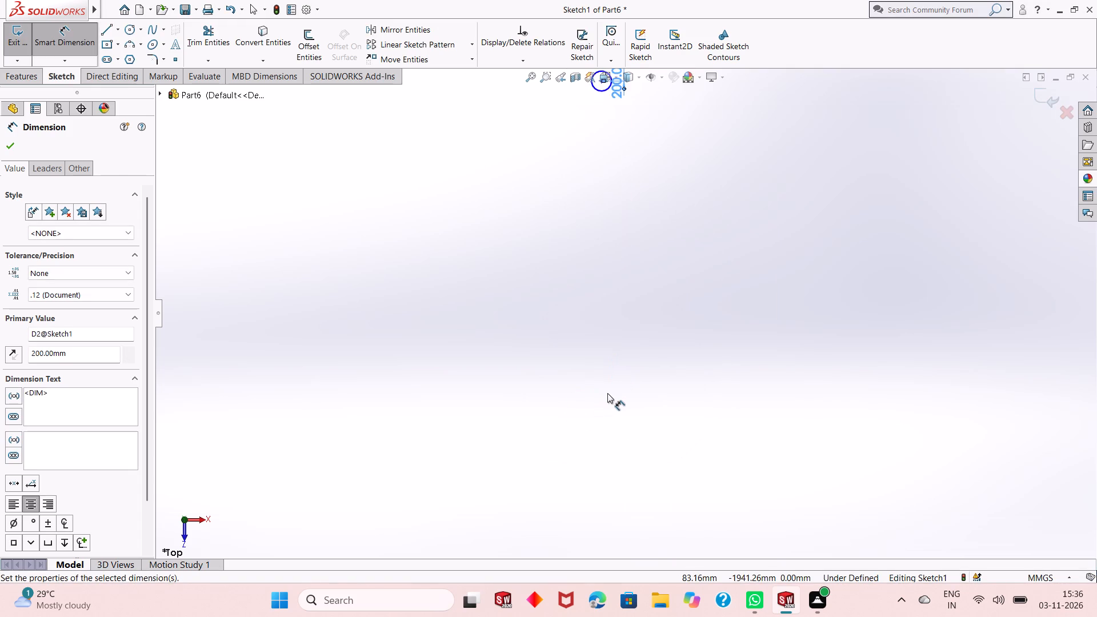
scroll(607, 393, "up", 2)
scroll(631, 162, "down", 4)
scroll(591, 207, "down", 6)
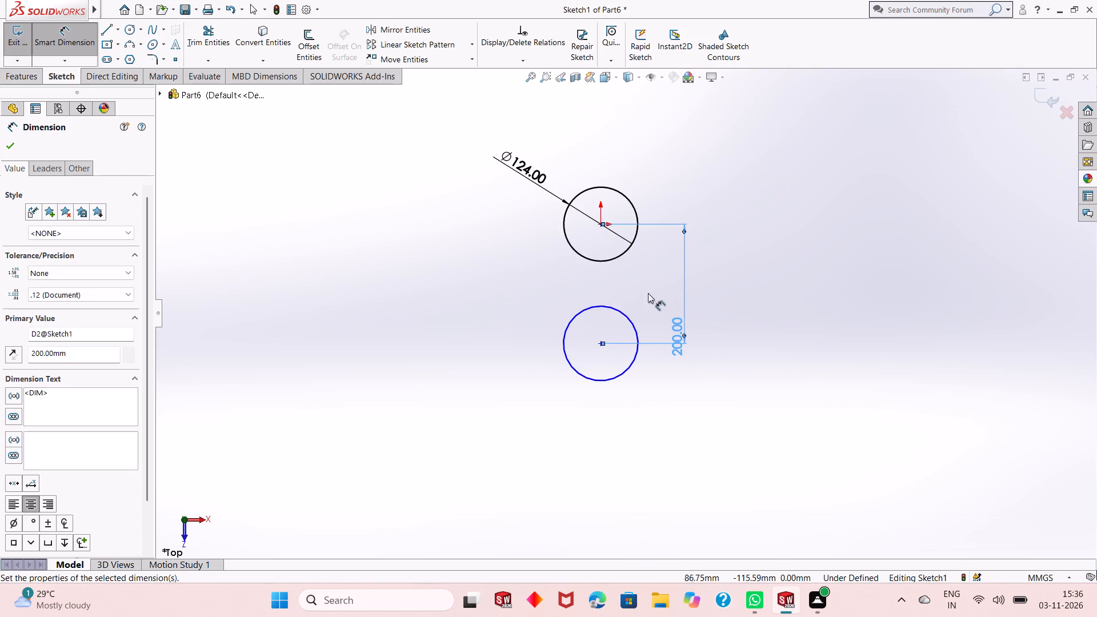
scroll(626, 294, "down", 2)
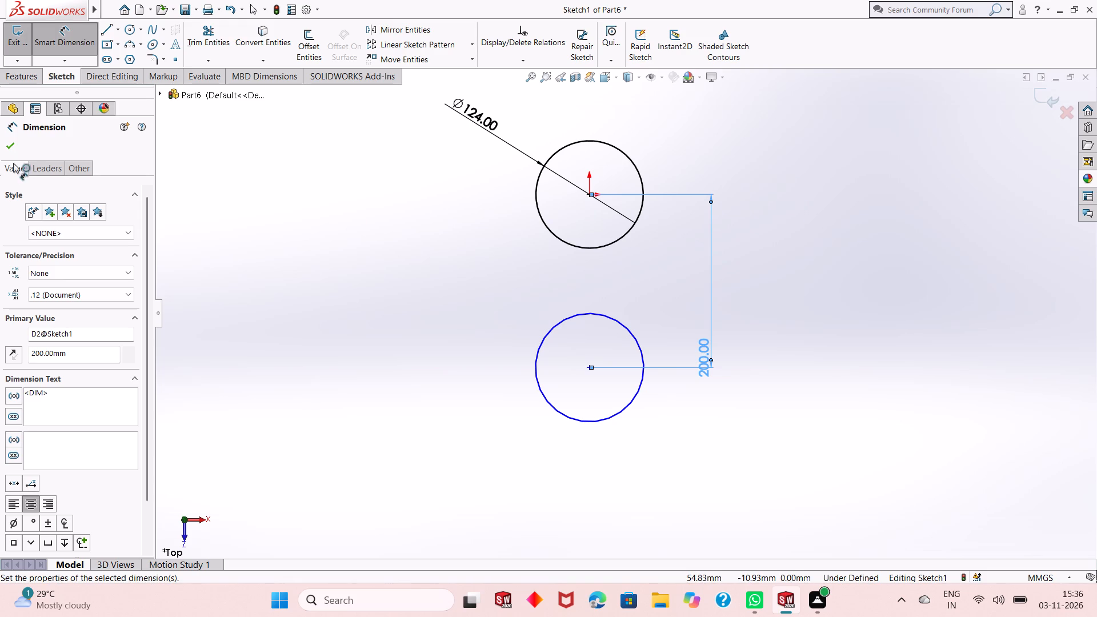
scroll(603, 335, "up", 2)
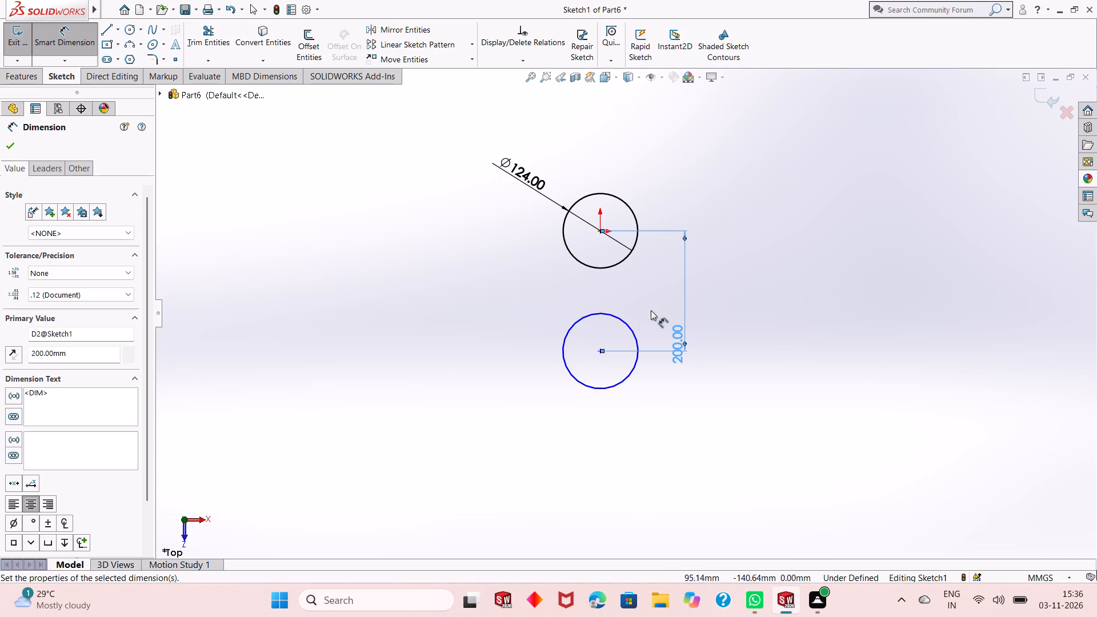
scroll(624, 298, "down", 2)
scroll(594, 303, "up", 6)
scroll(610, 303, "down", 1)
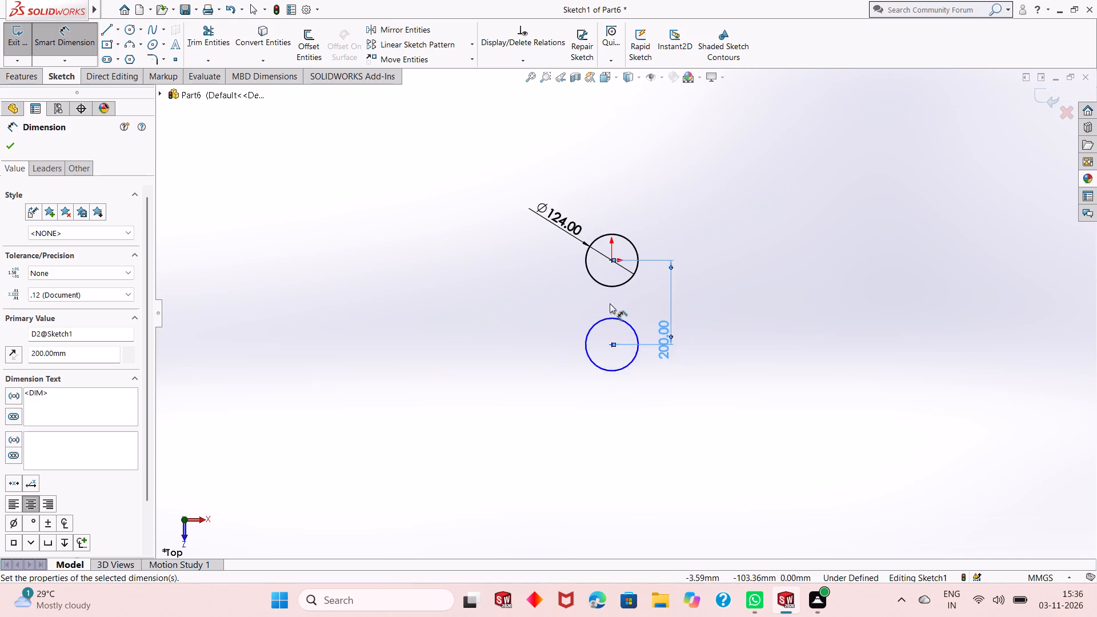
scroll(610, 303, "down", 1)
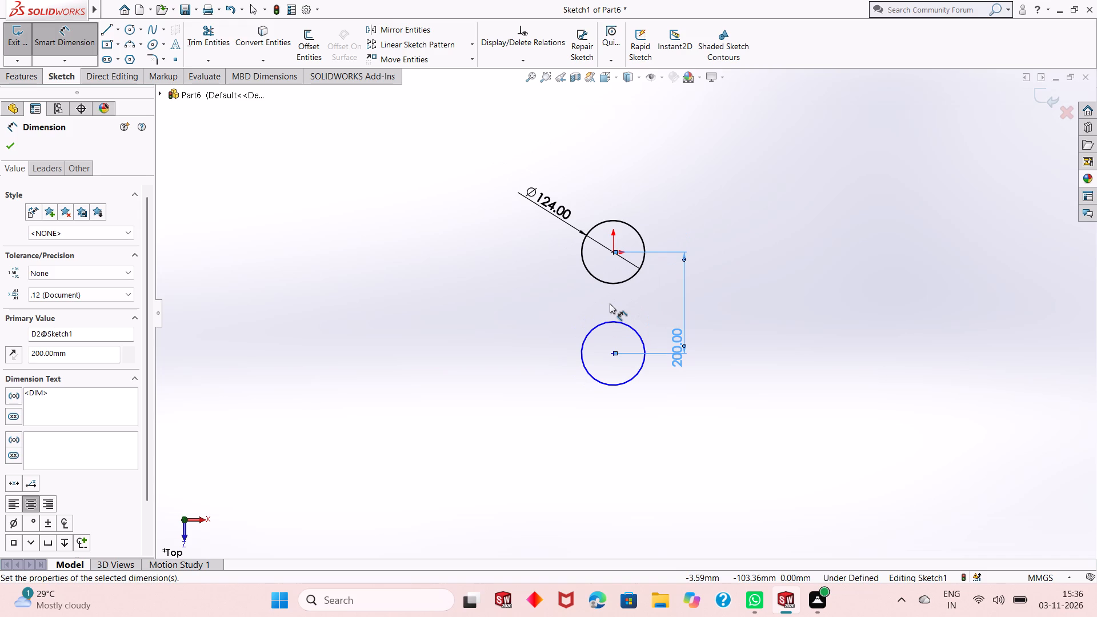
scroll(614, 328, "down", 1)
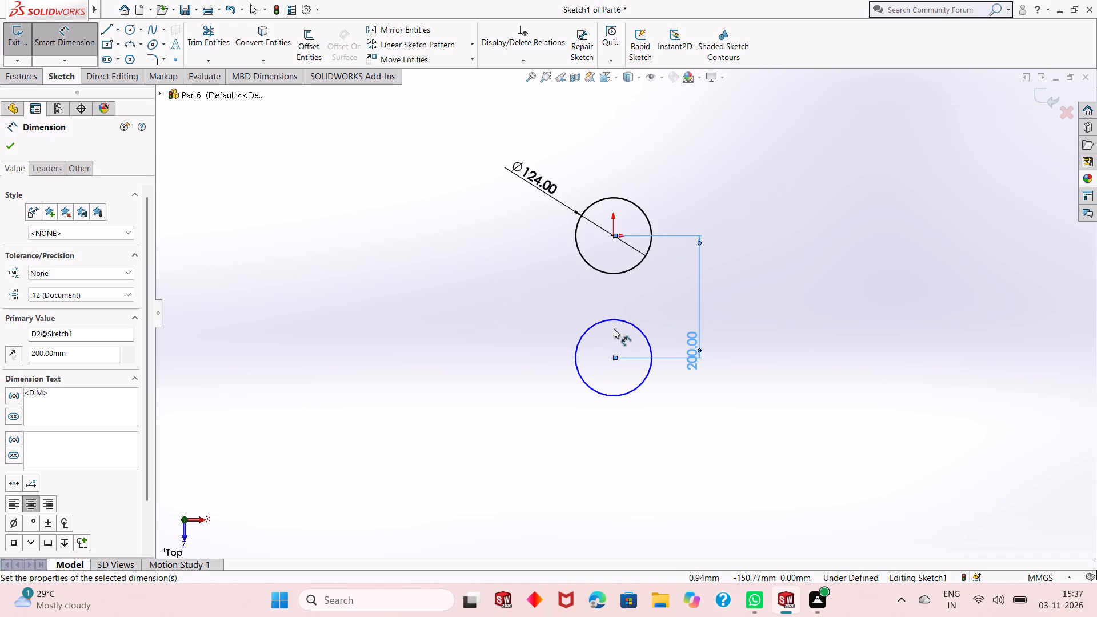
scroll(614, 329, "up", 2)
scroll(614, 330, "down", 2)
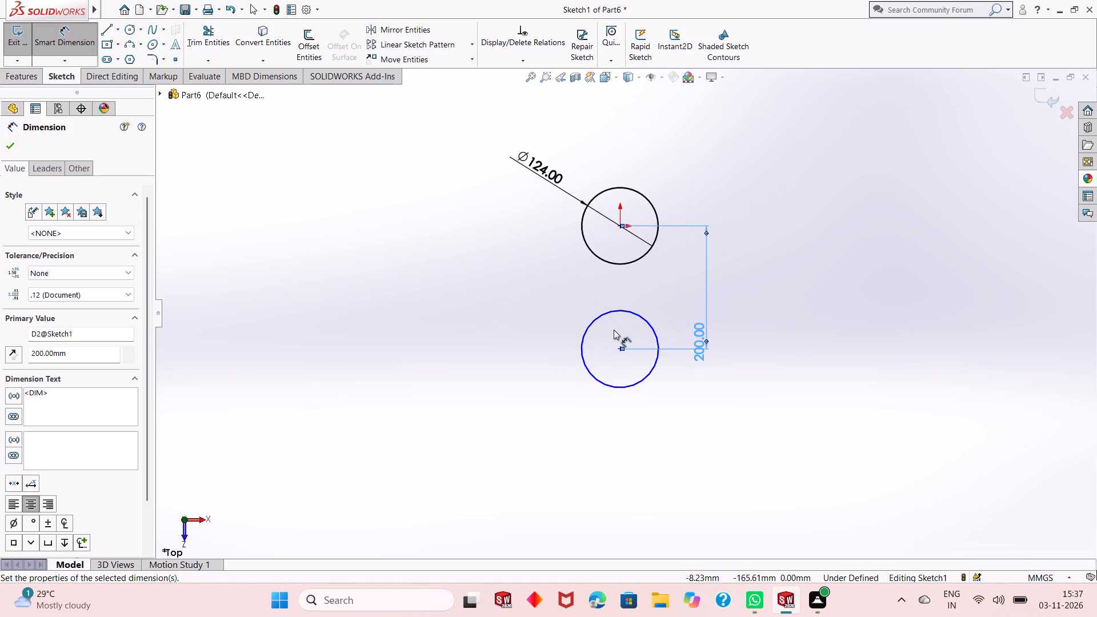
double_click(698, 349)
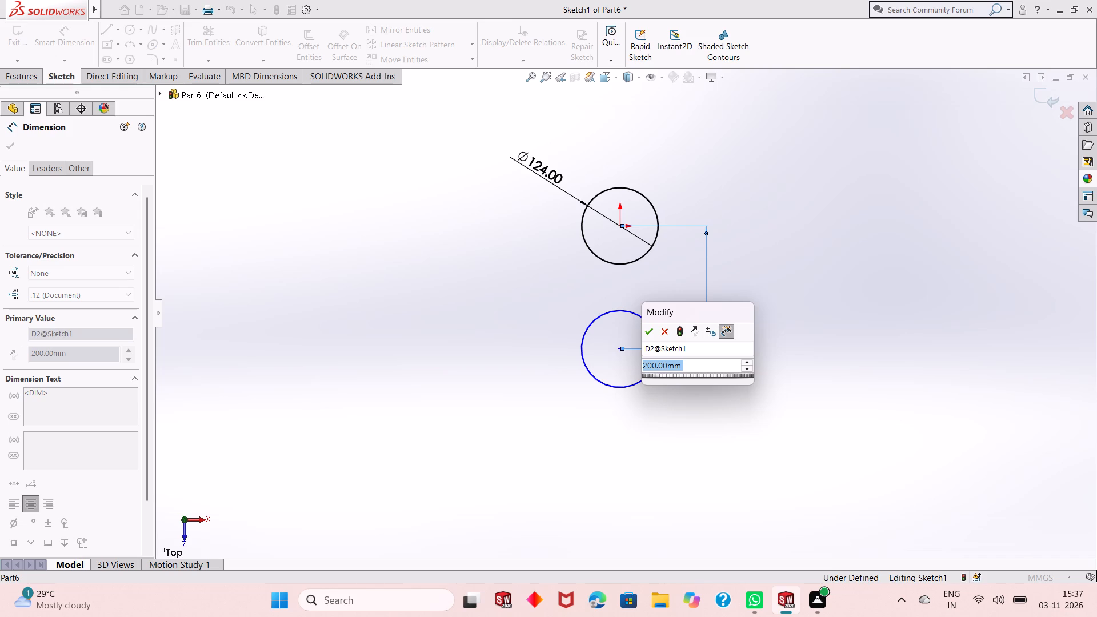
type("126+126")
key("Return")
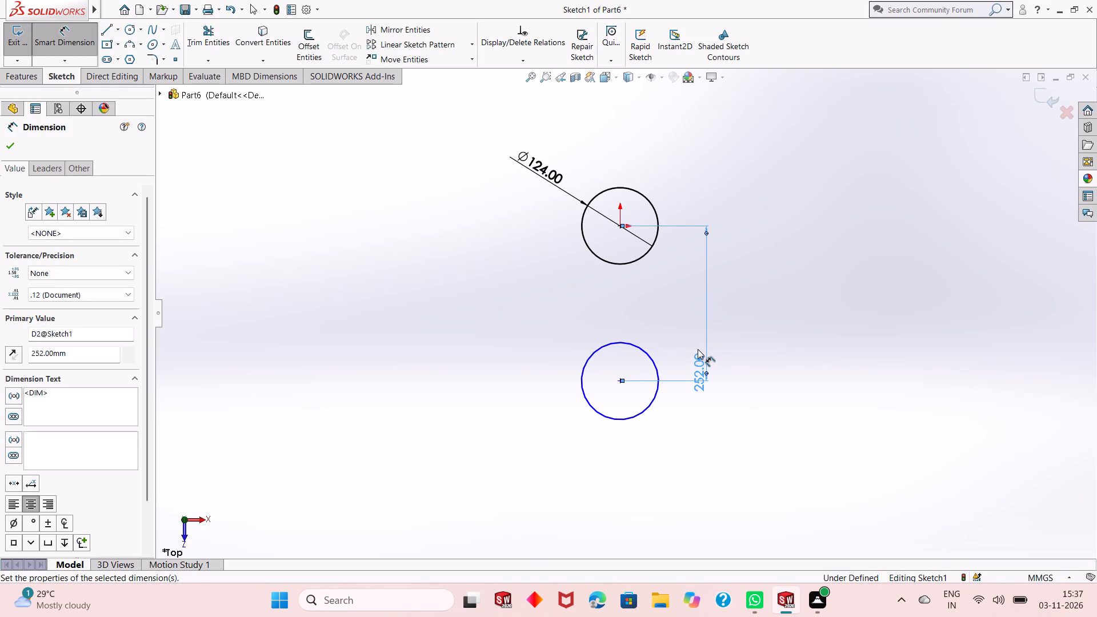
Open the distance dimension between the two circle centres for editing.
double_click(699, 387)
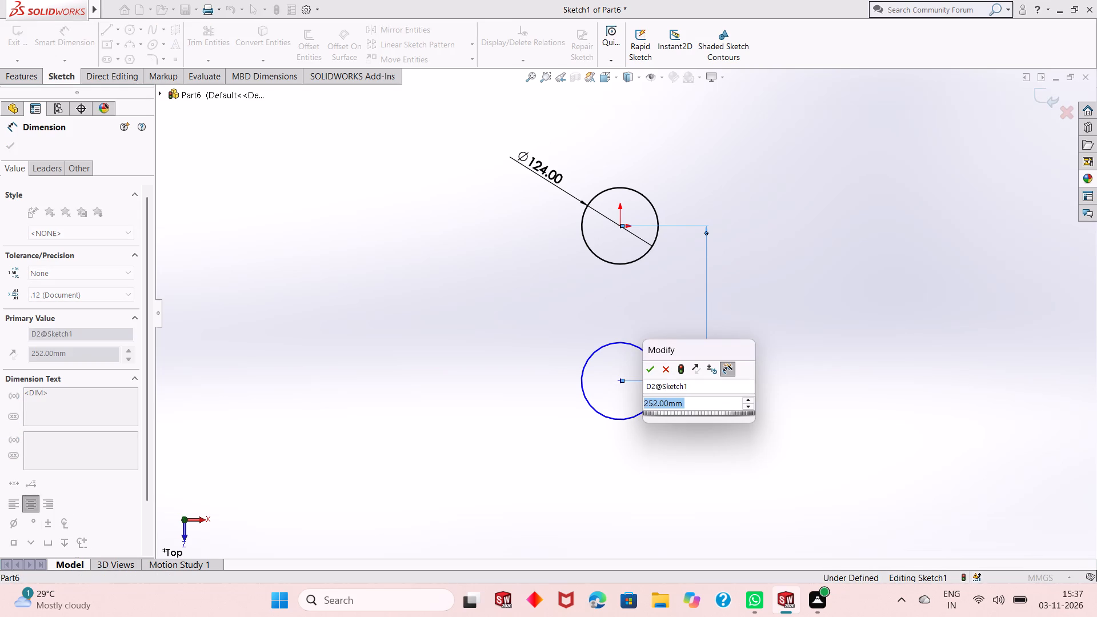
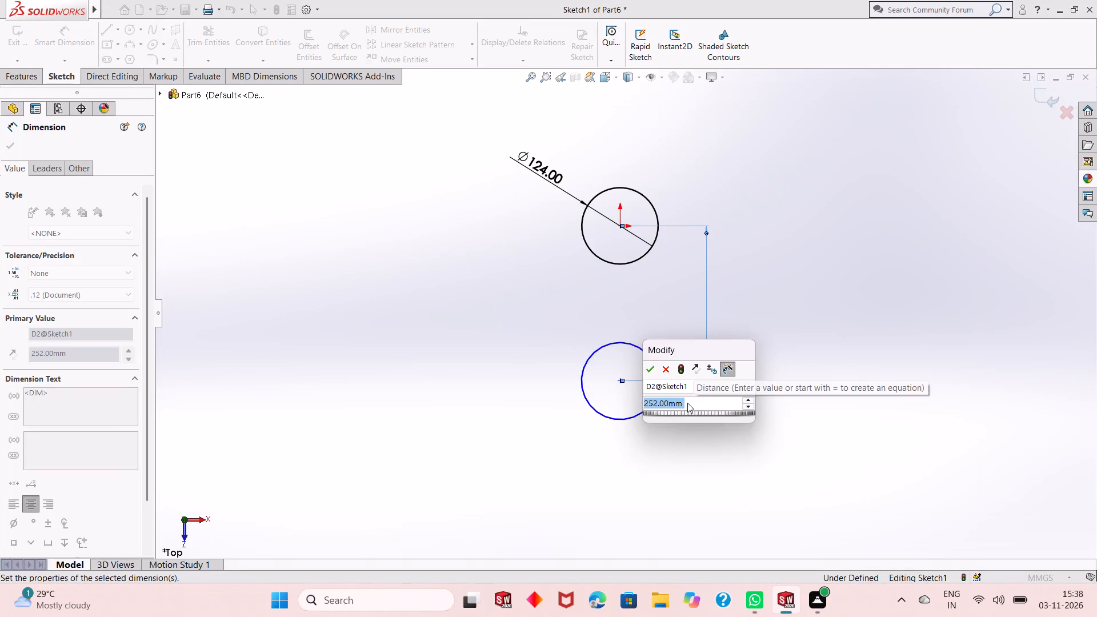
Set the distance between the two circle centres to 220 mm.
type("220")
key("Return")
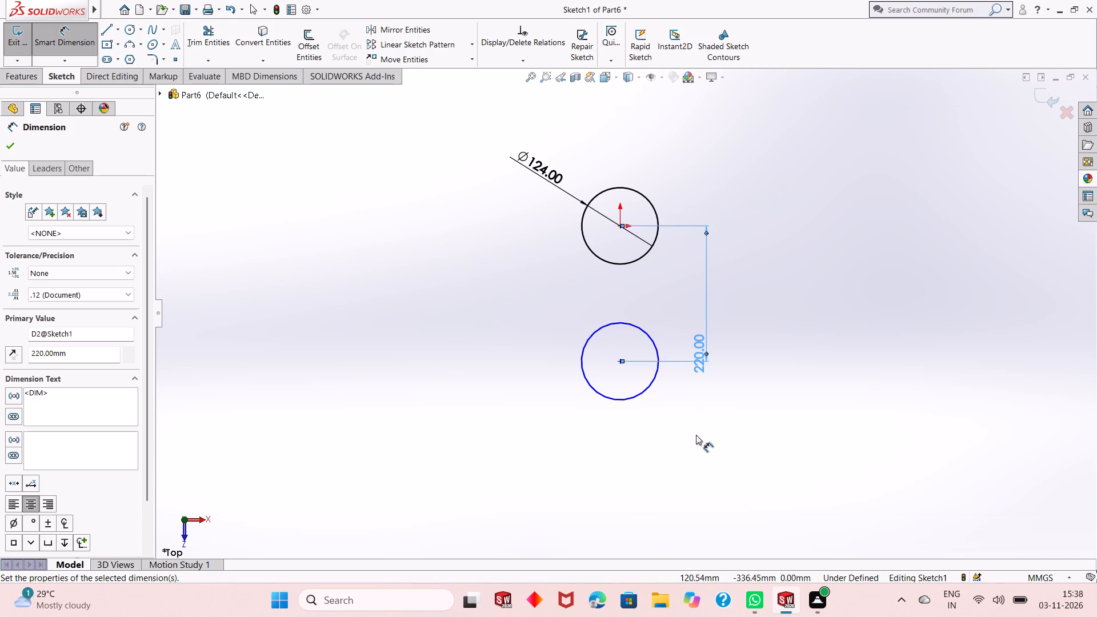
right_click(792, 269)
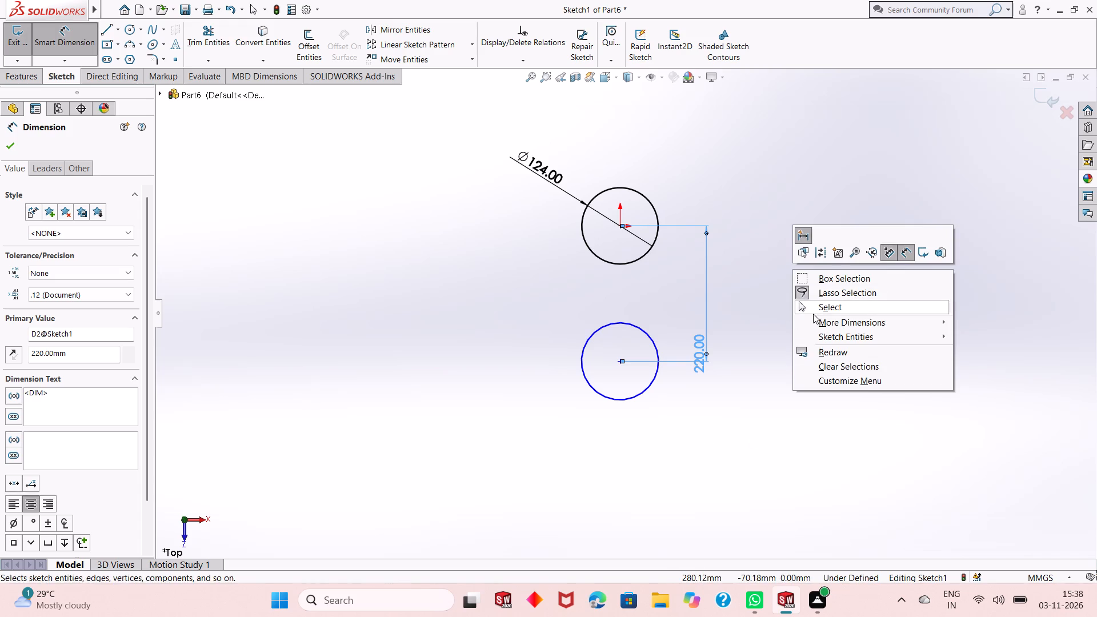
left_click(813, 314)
Add an Equal relation between the upper and lower circles.
left_click(633, 263)
left_click(623, 322, "ctrl")
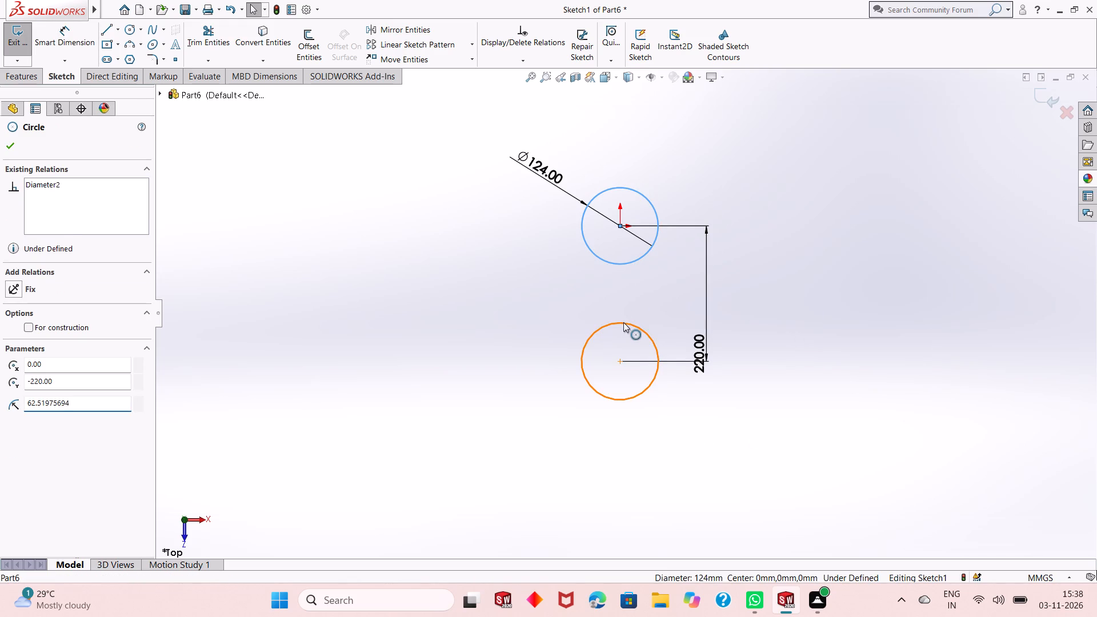
left_click(712, 263)
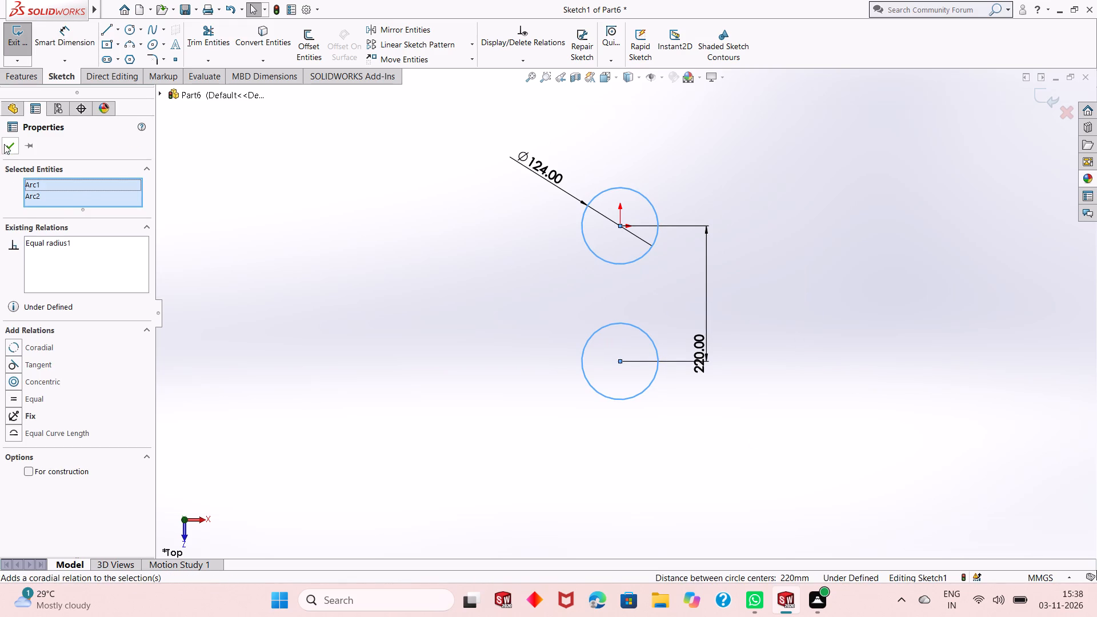
left_click(7, 149)
Add a Vertical relation between the centre points of the two circles.
left_click(619, 229)
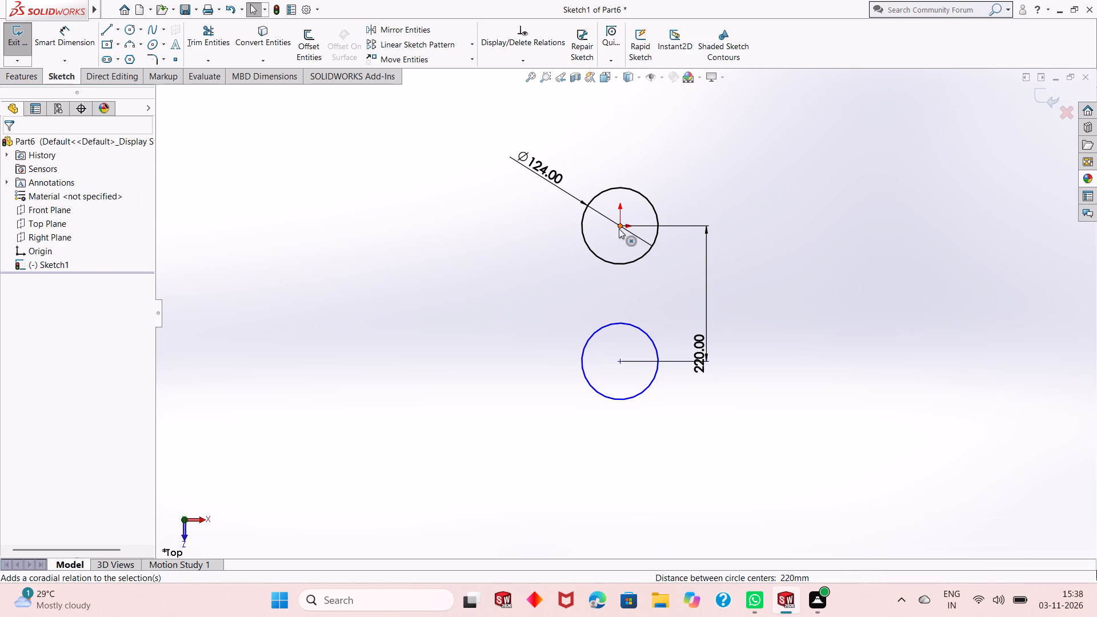
left_click(620, 361, "ctrl")
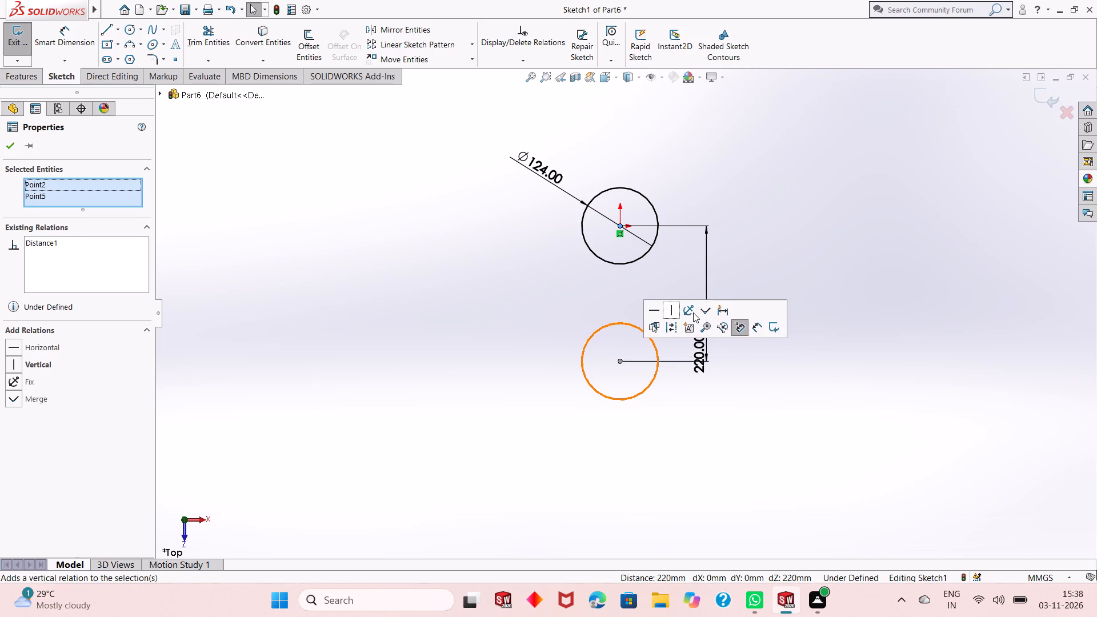
left_click(675, 309)
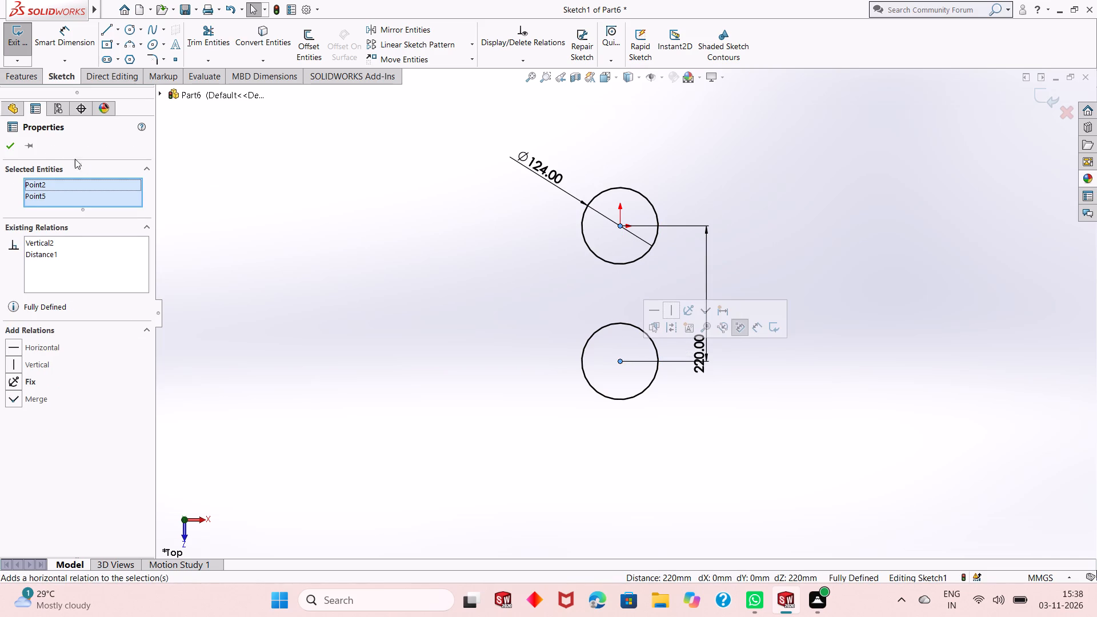
left_click(5, 149)
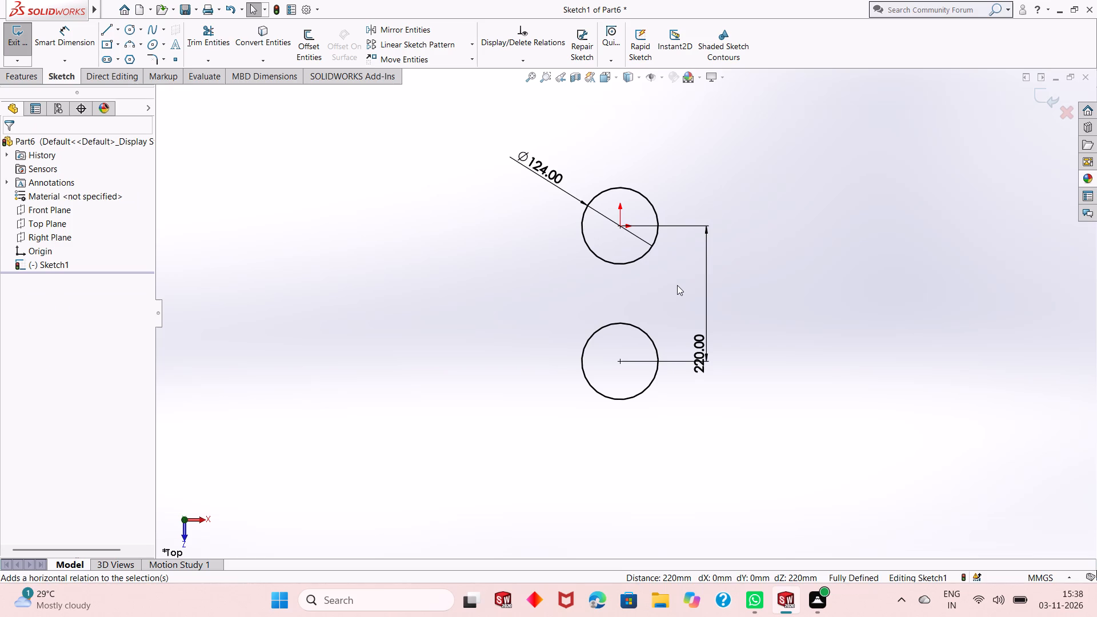
Sketch a vertical line about 220 mm long joining the leftmost points of the two circles.
scroll(651, 308, "down", 3)
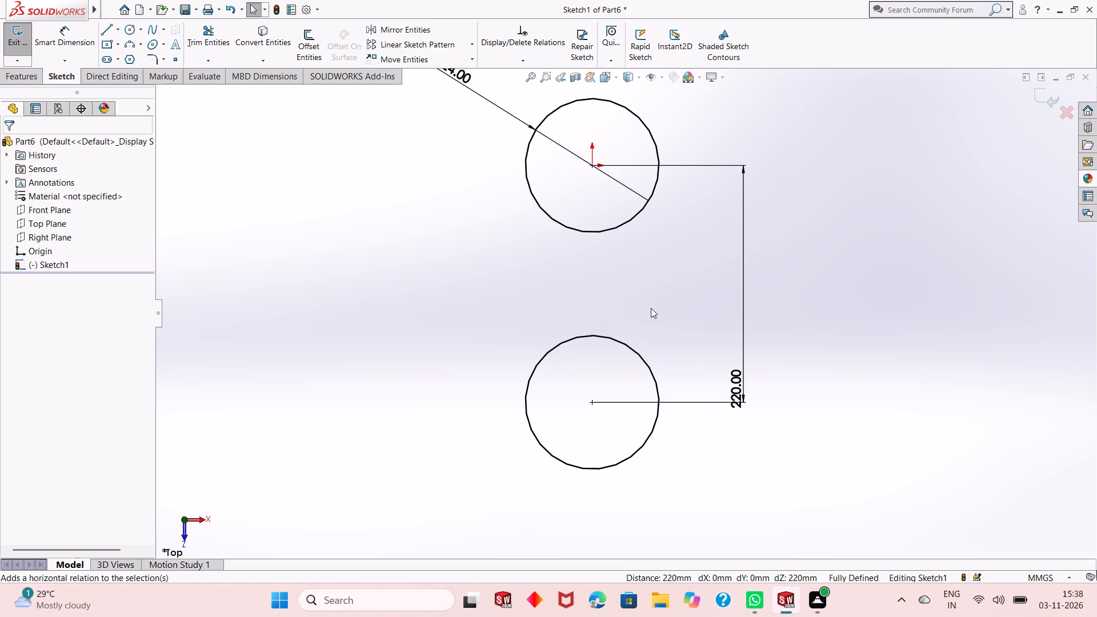
scroll(614, 297, "up", 2)
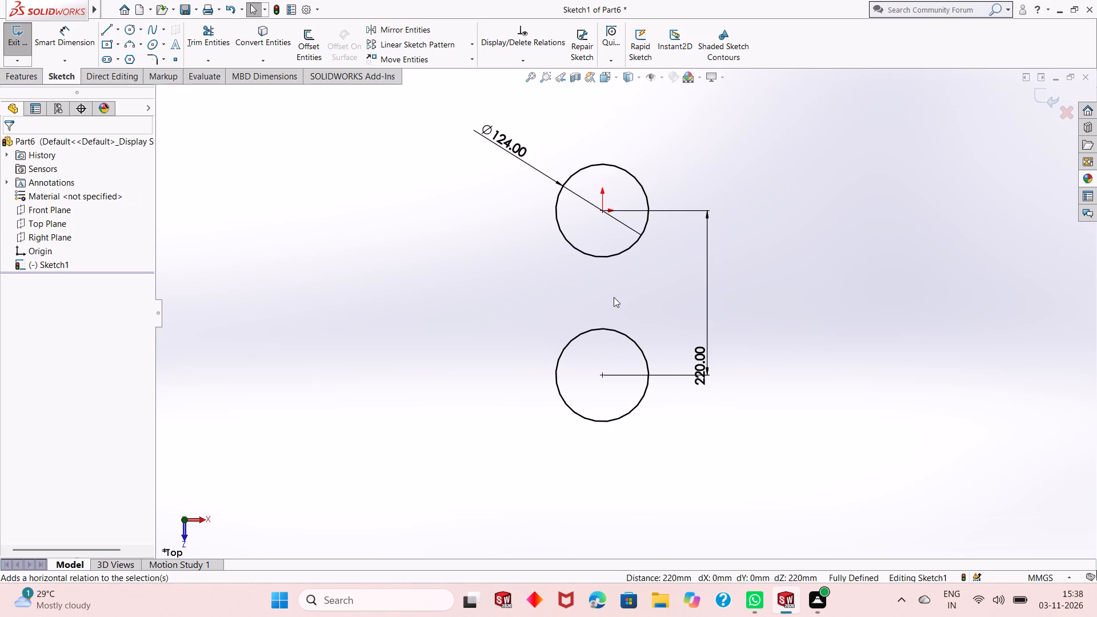
left_click(107, 28)
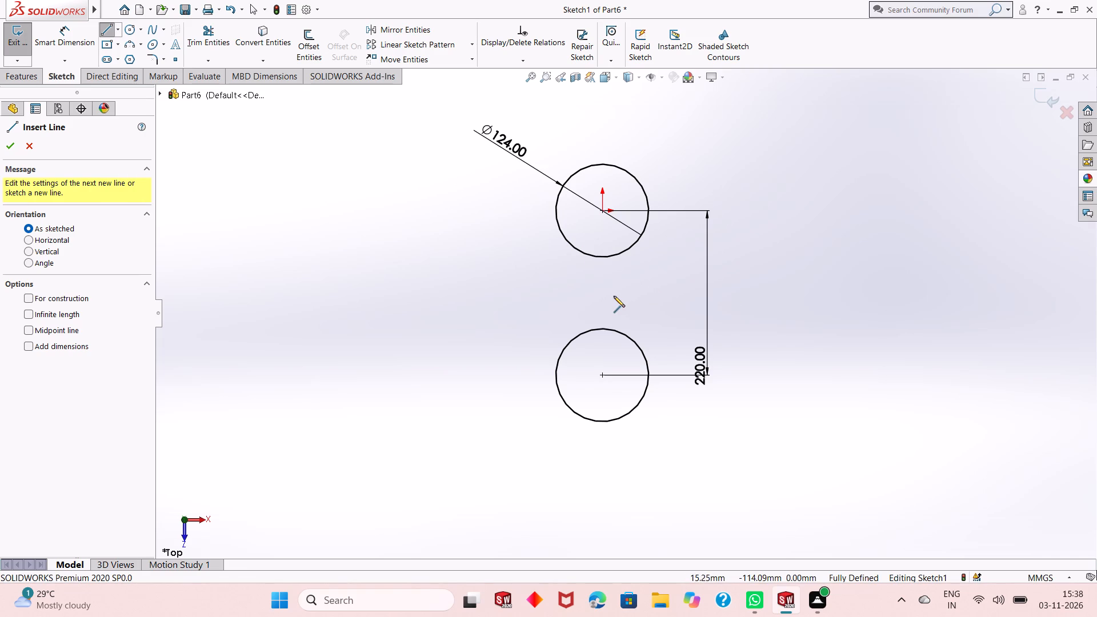
left_click(554, 210)
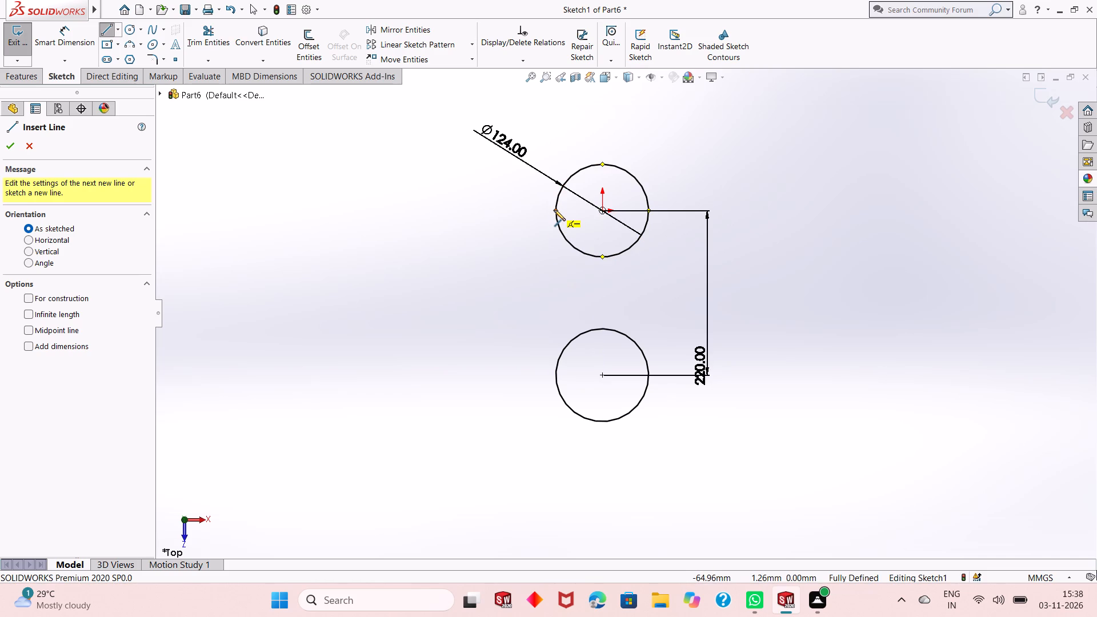
left_click(557, 373)
right_click(485, 274)
left_click(499, 279)
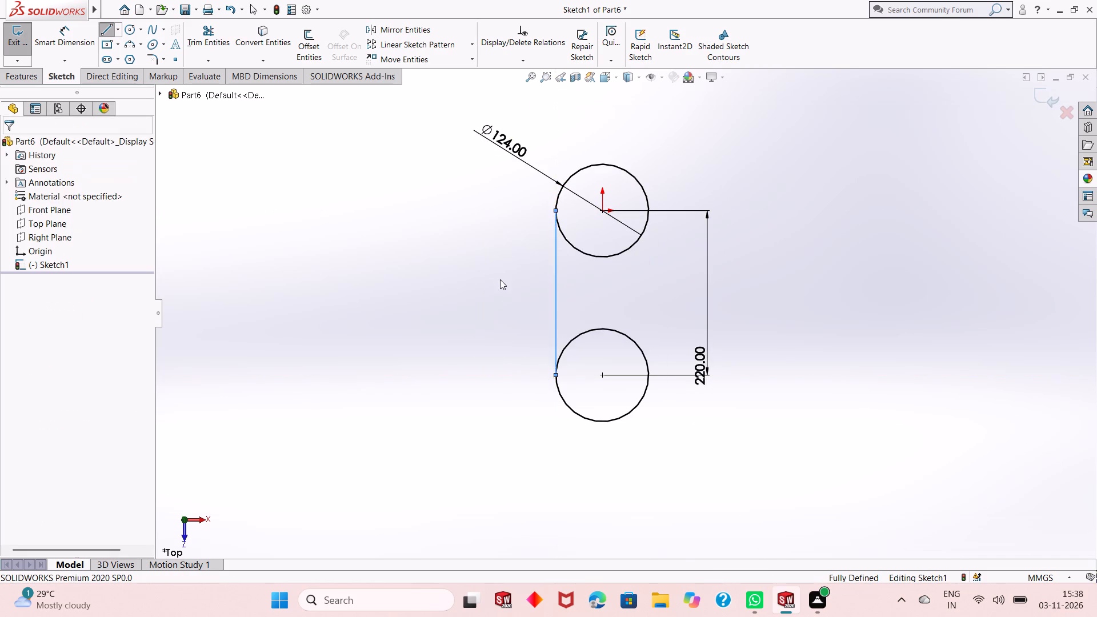
Sketch a vertical line joining the rightmost points of the two circles.
left_click(108, 30)
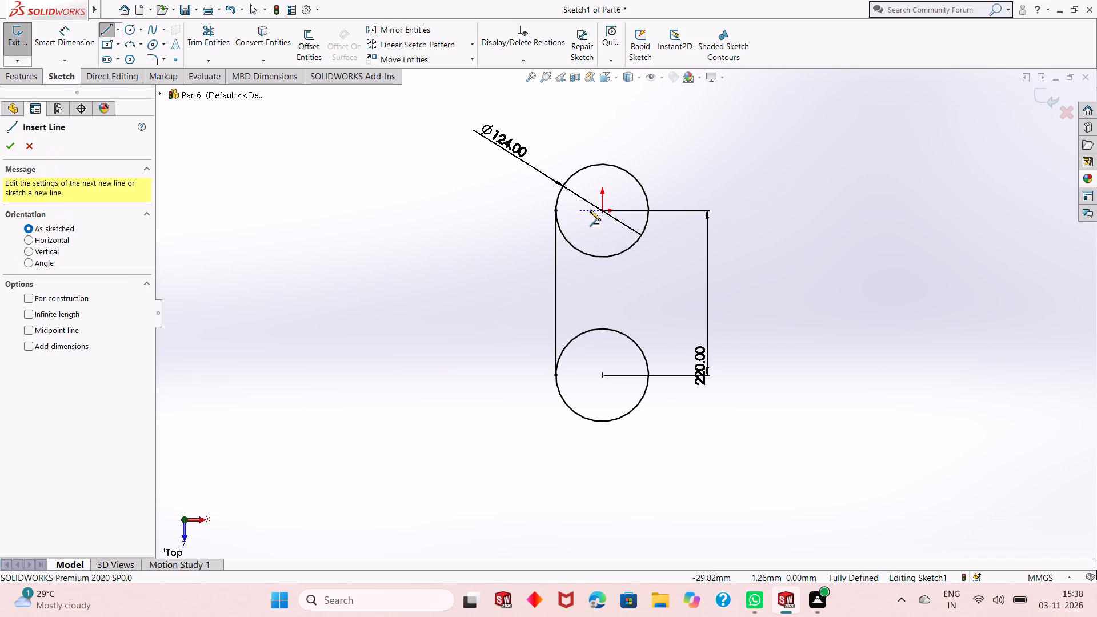
left_click(647, 211)
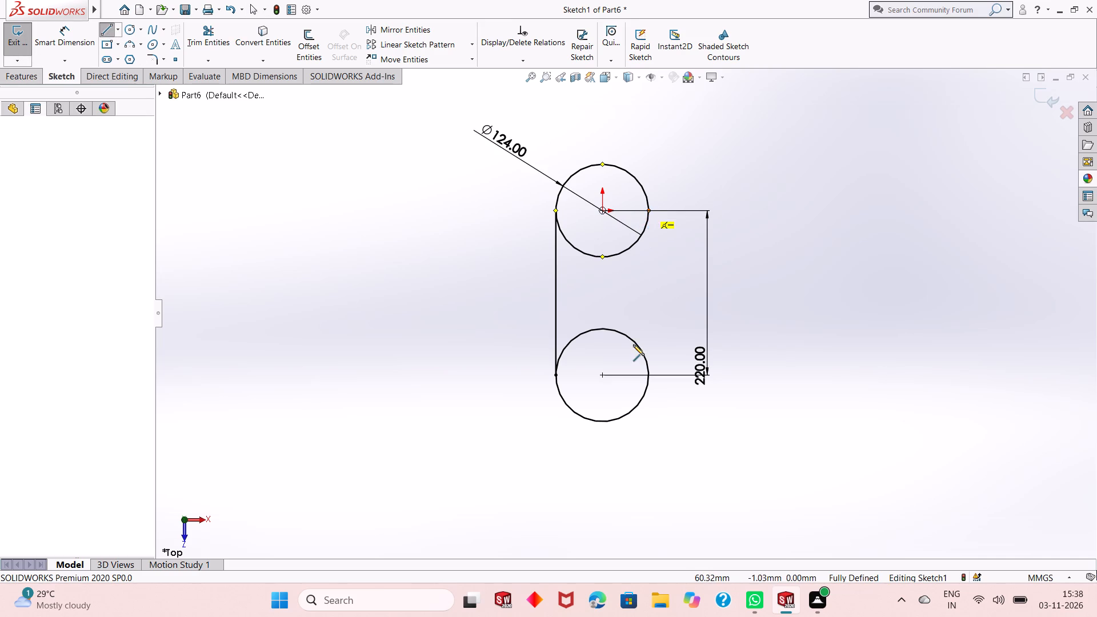
left_click(648, 374)
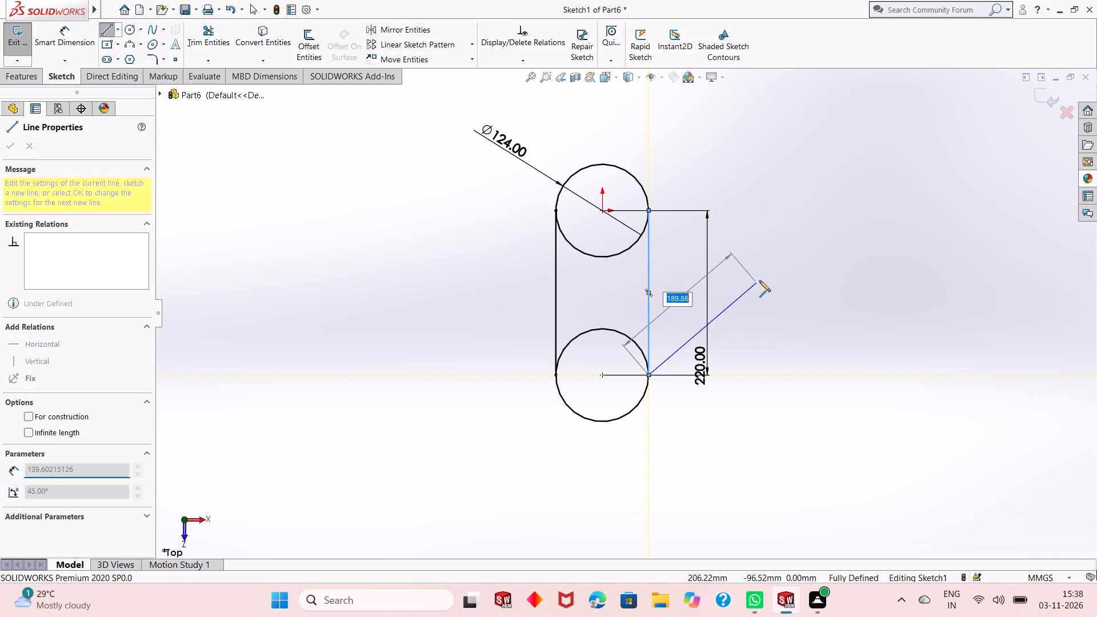
right_click(759, 281)
left_click(775, 288)
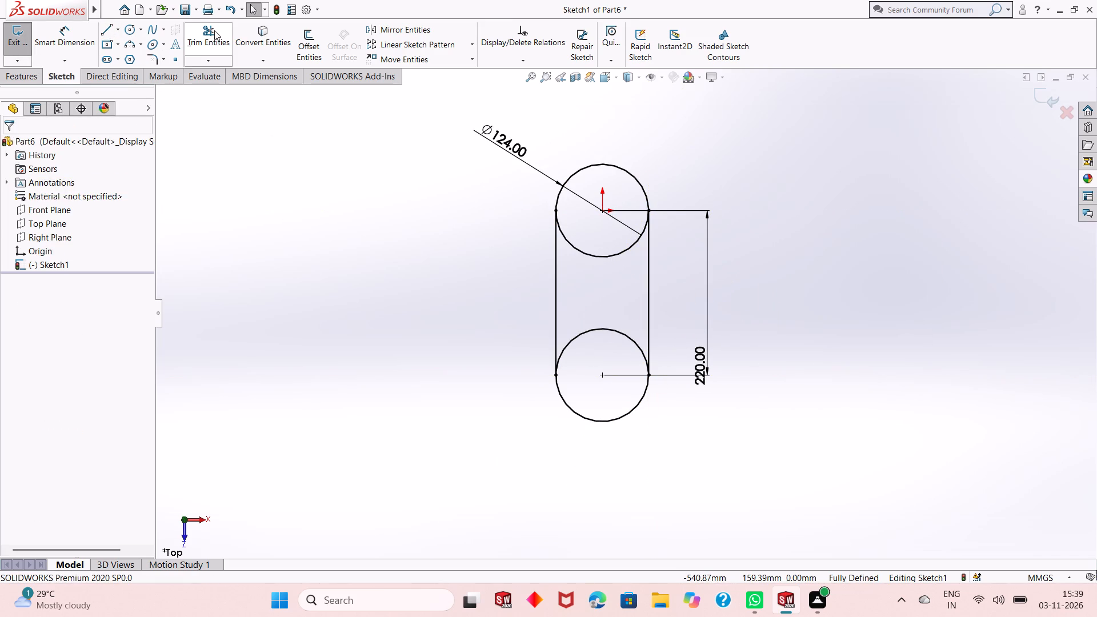
Trim away the inner half of each circle between the side lines, leaving a closed slot outline.
left_click_drag(223, 33, 213, 38)
left_click_drag(611, 243, 604, 306)
left_click(609, 253)
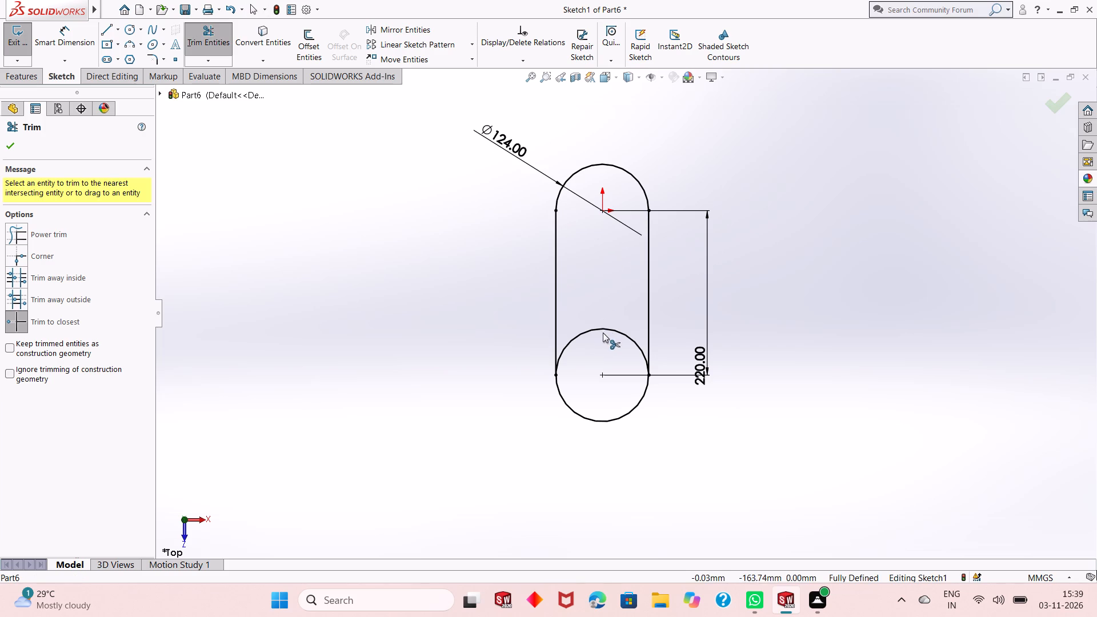
left_click(608, 327)
right_click(781, 198)
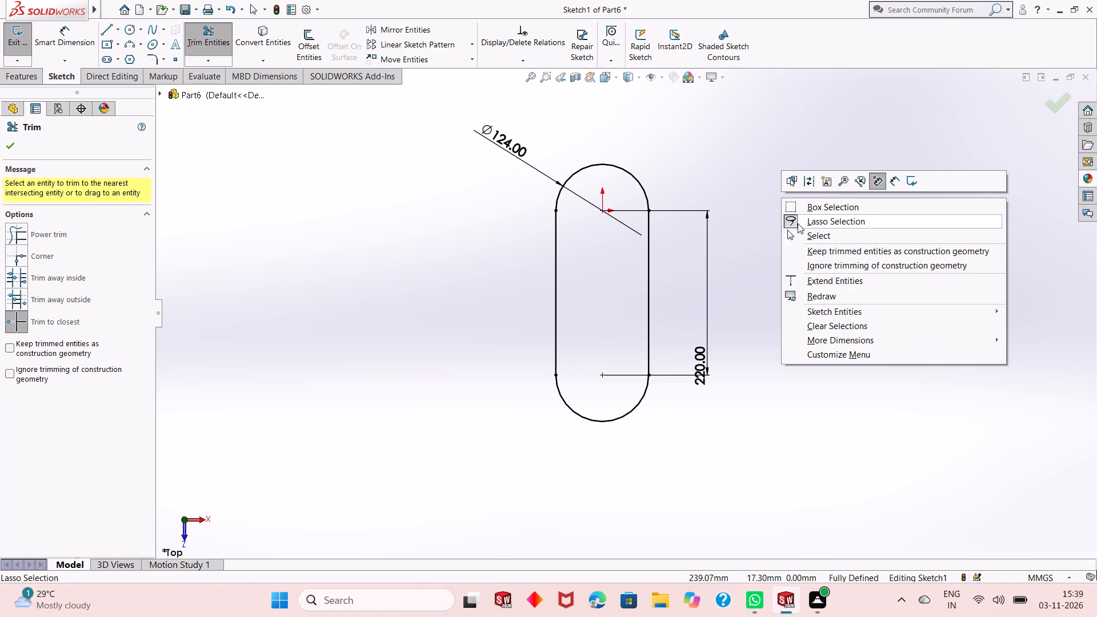
left_click(798, 234)
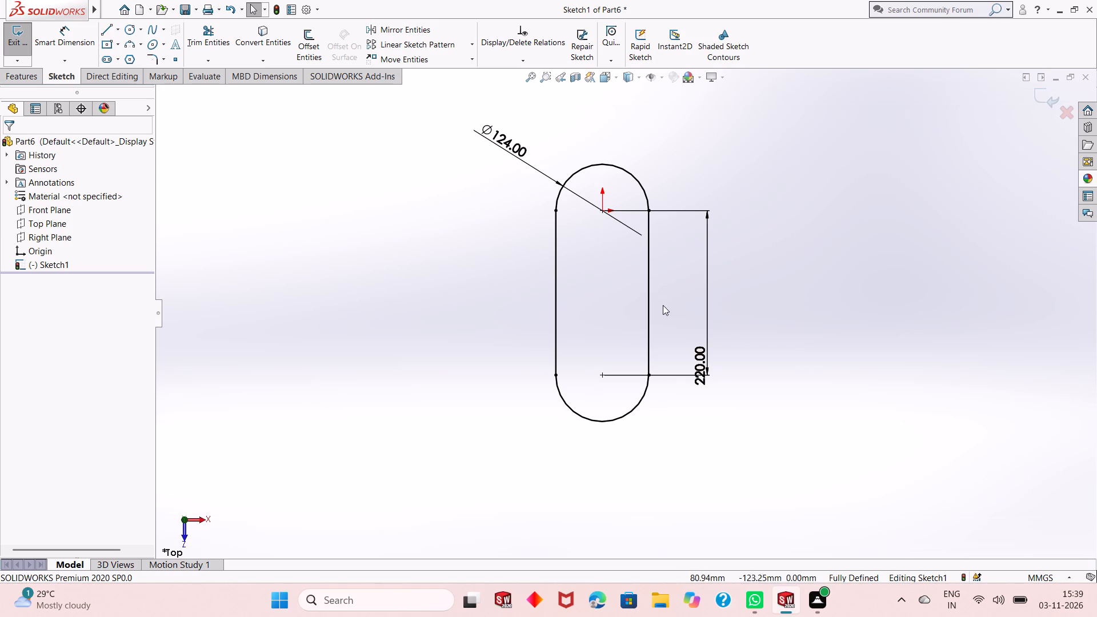
Set the distance between the slot's two arc centres to 200 mm.
double_click(703, 367)
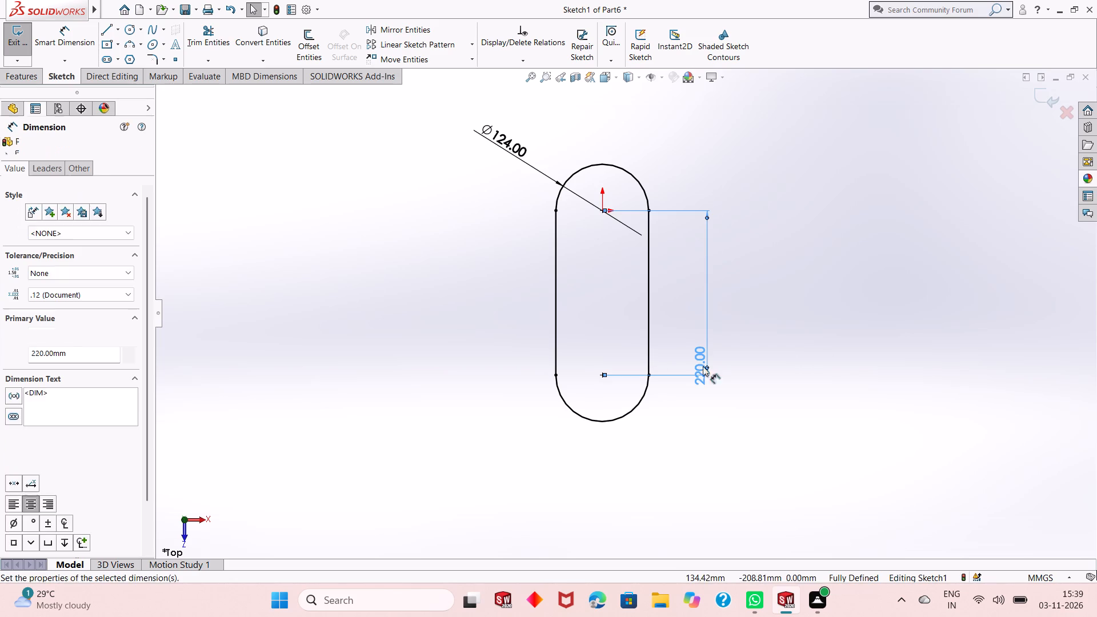
type("200")
key("Return")
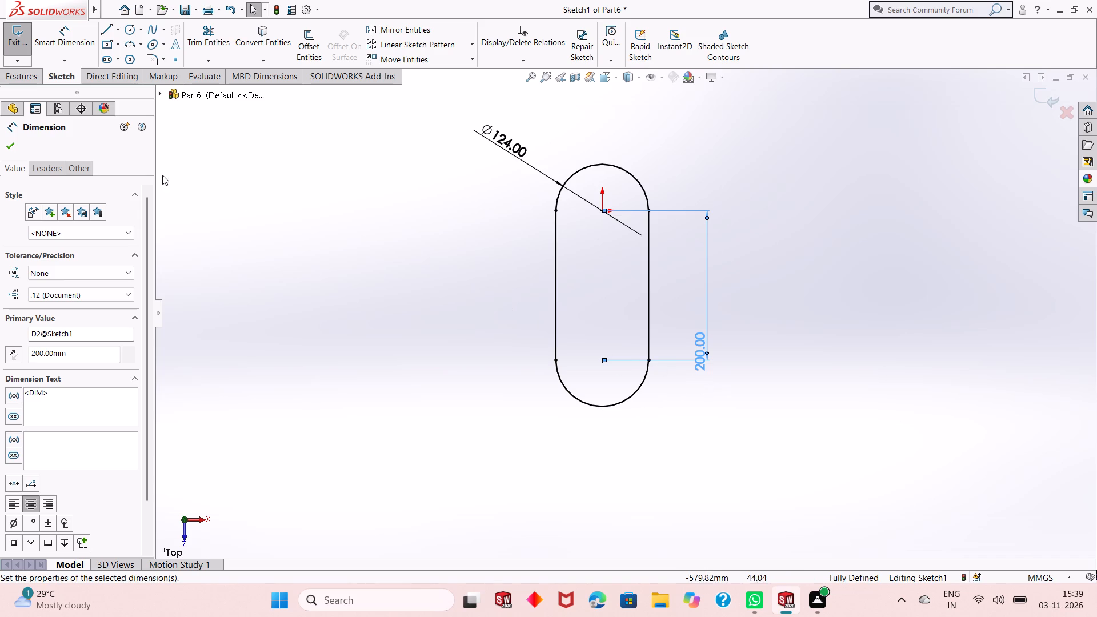
left_click(10, 149)
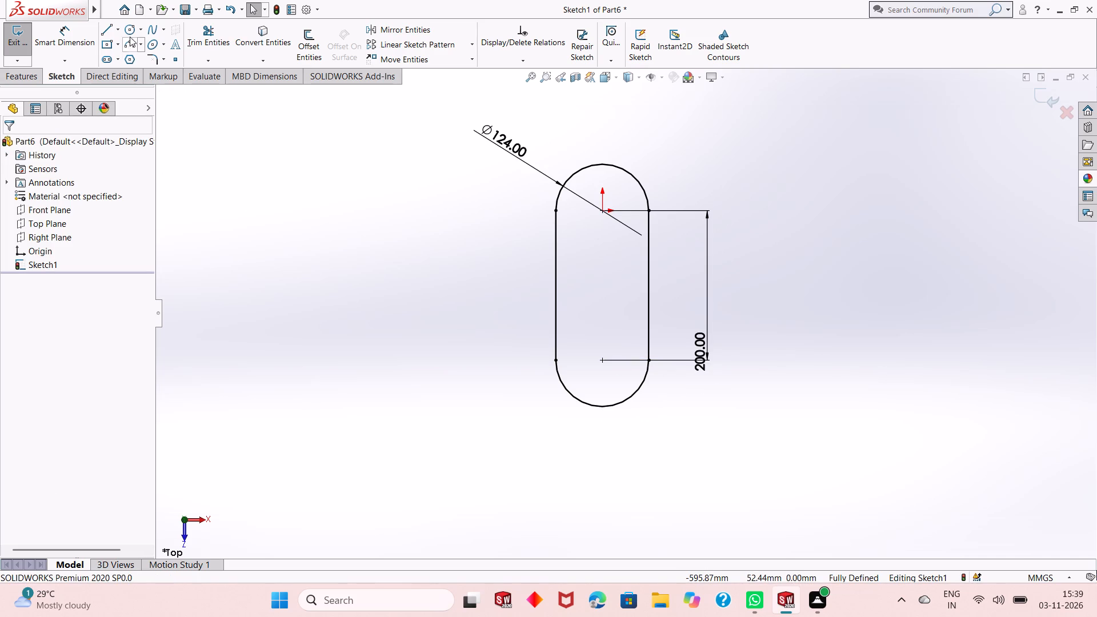
Sketch a circle about 89 mm in diameter centred on the origin, inside the slot's upper end.
left_click(130, 33)
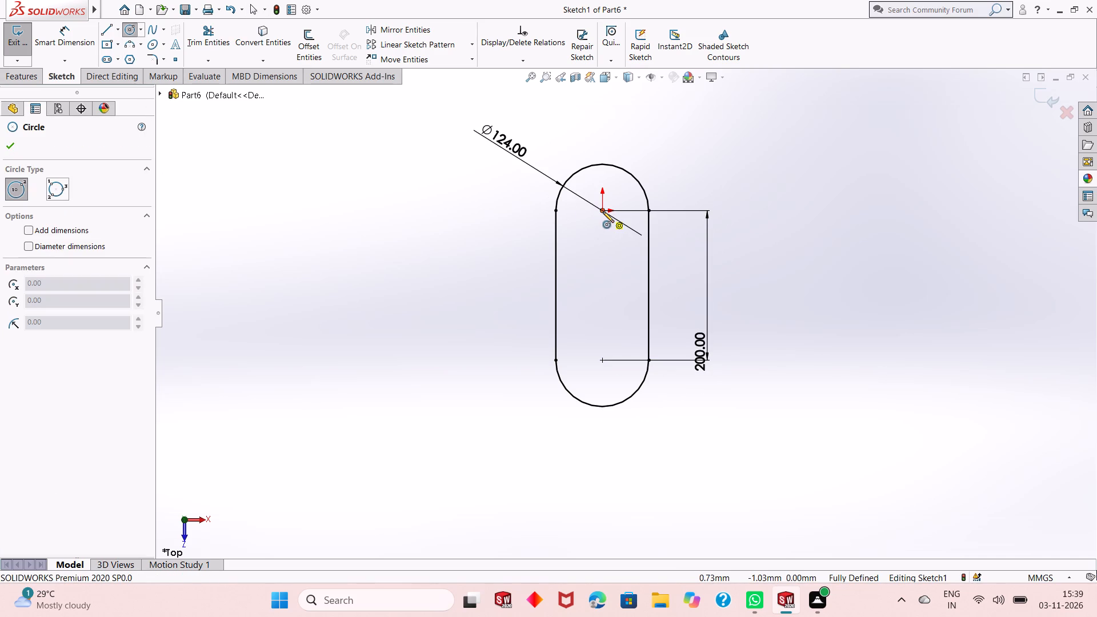
left_click(603, 211)
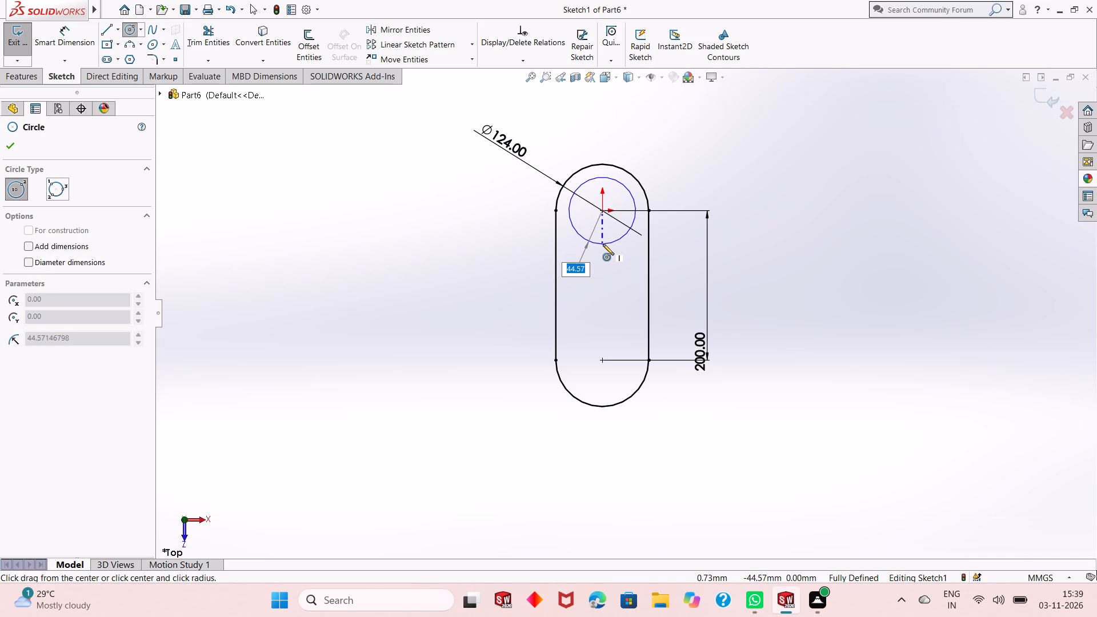
left_click(603, 244)
right_click(427, 221)
left_click(439, 228)
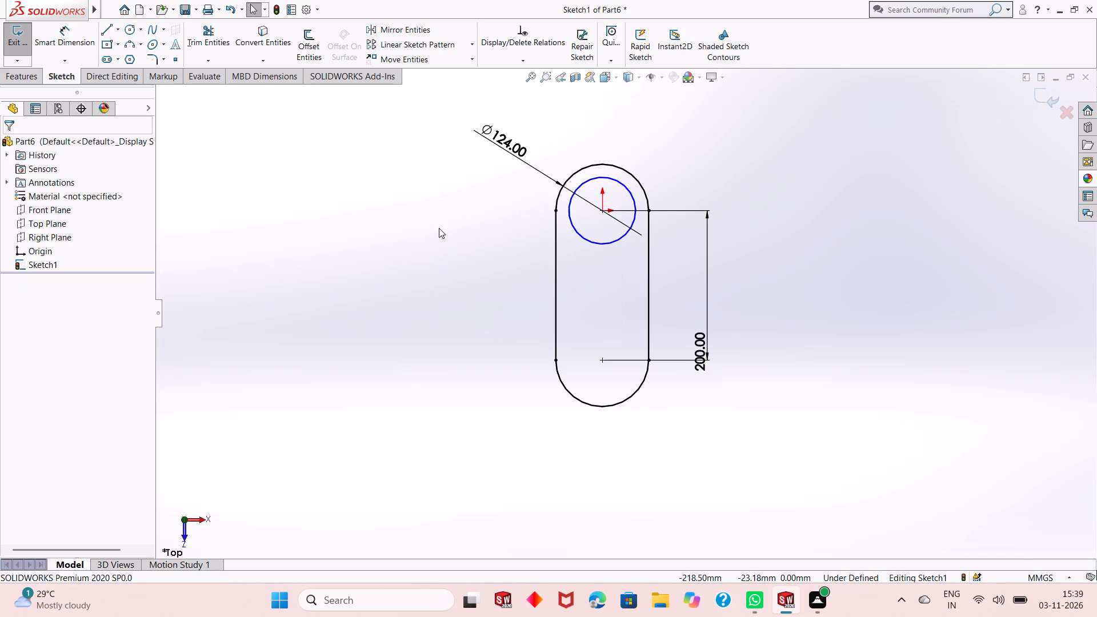
Sketch a circle about 95 mm in diameter centred on the slot's lower arc centre.
left_click(125, 28)
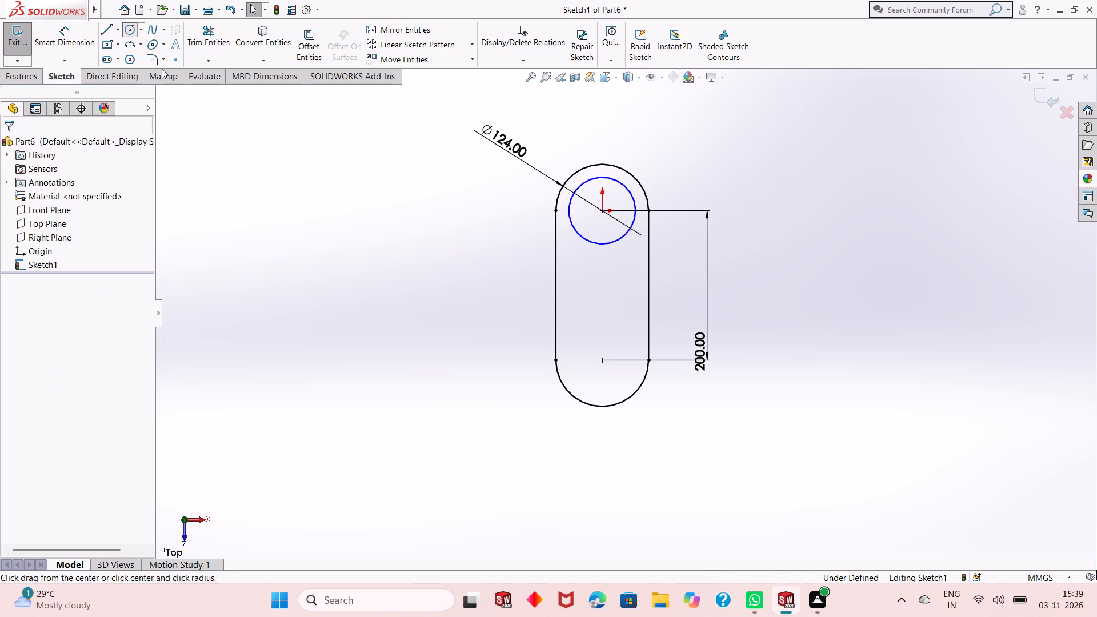
left_click(602, 362)
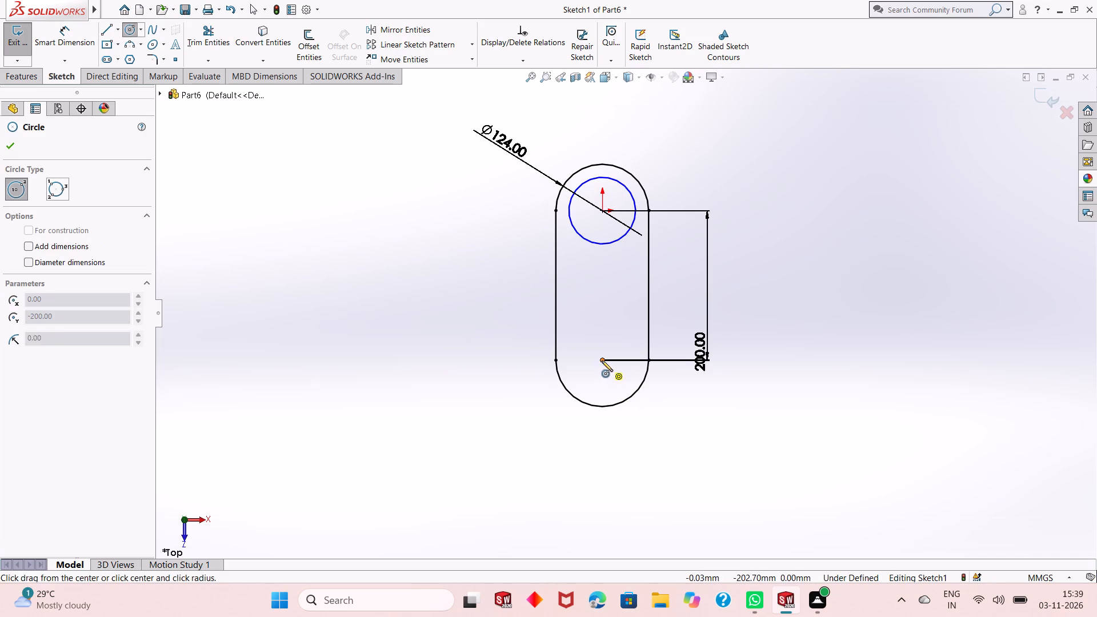
left_click(604, 324)
right_click(338, 201)
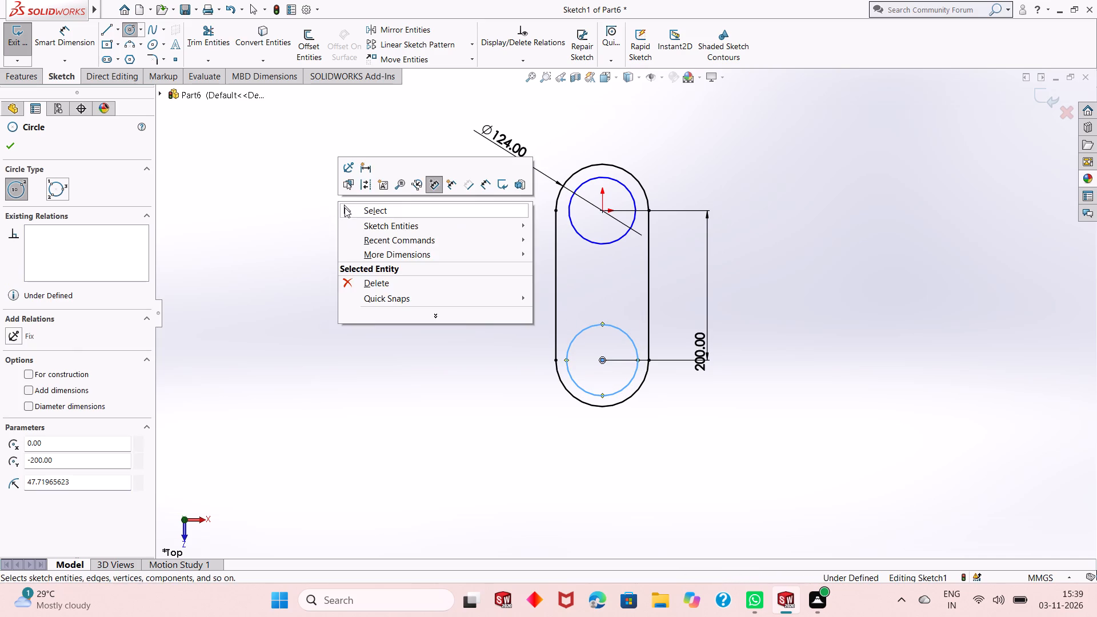
left_click(349, 213)
Dimension the upper inner circle's diameter as 108 mm.
left_click(77, 44)
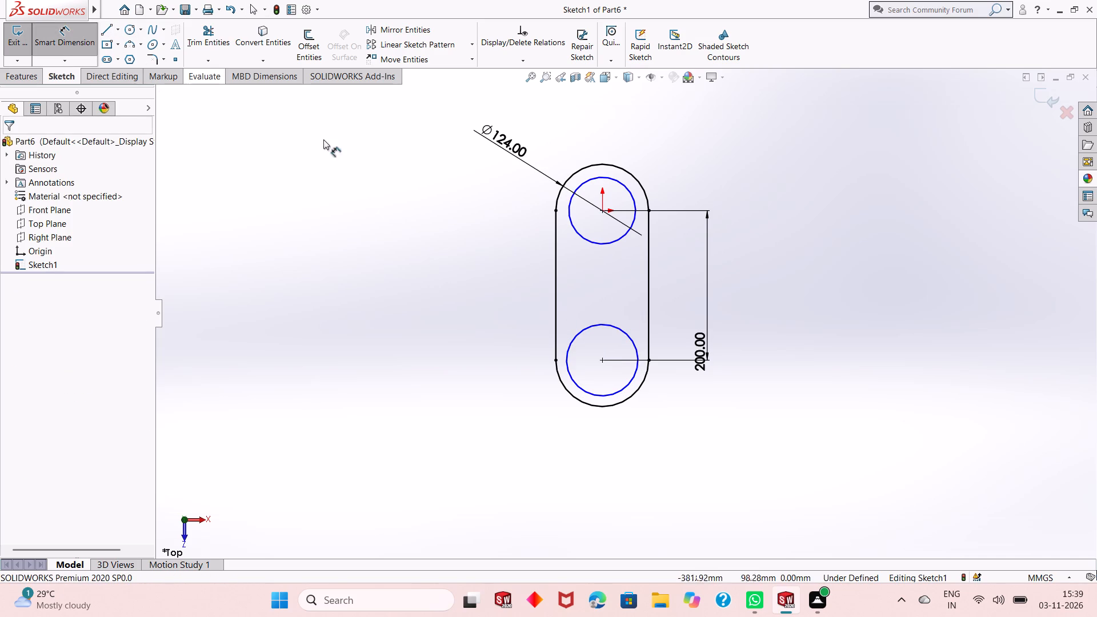
left_click(578, 236)
left_click(493, 267)
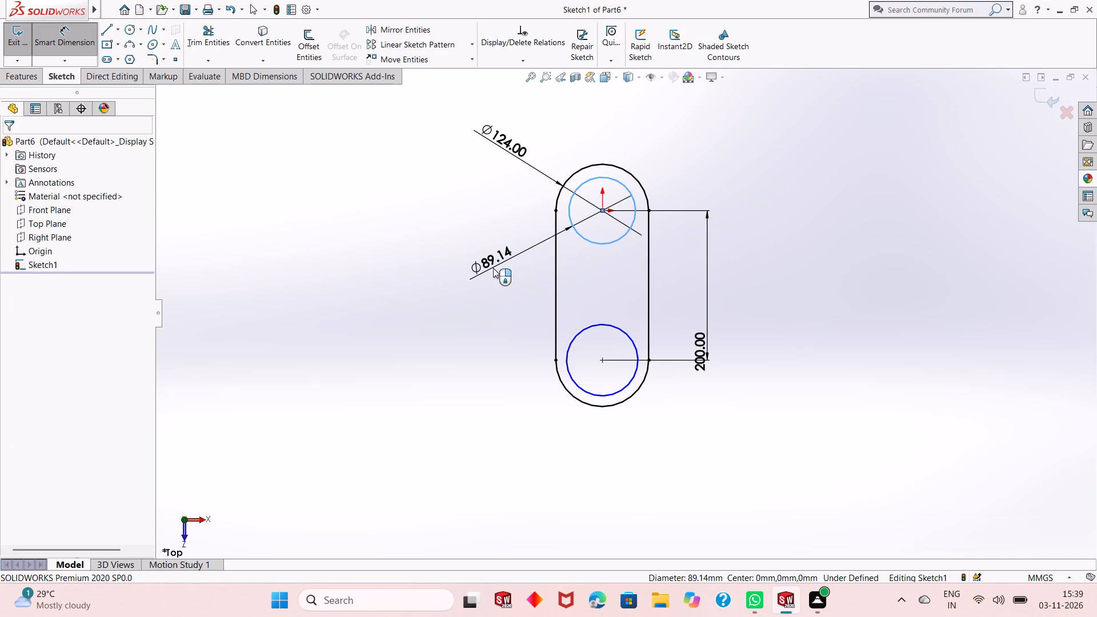
type("108")
key("Return")
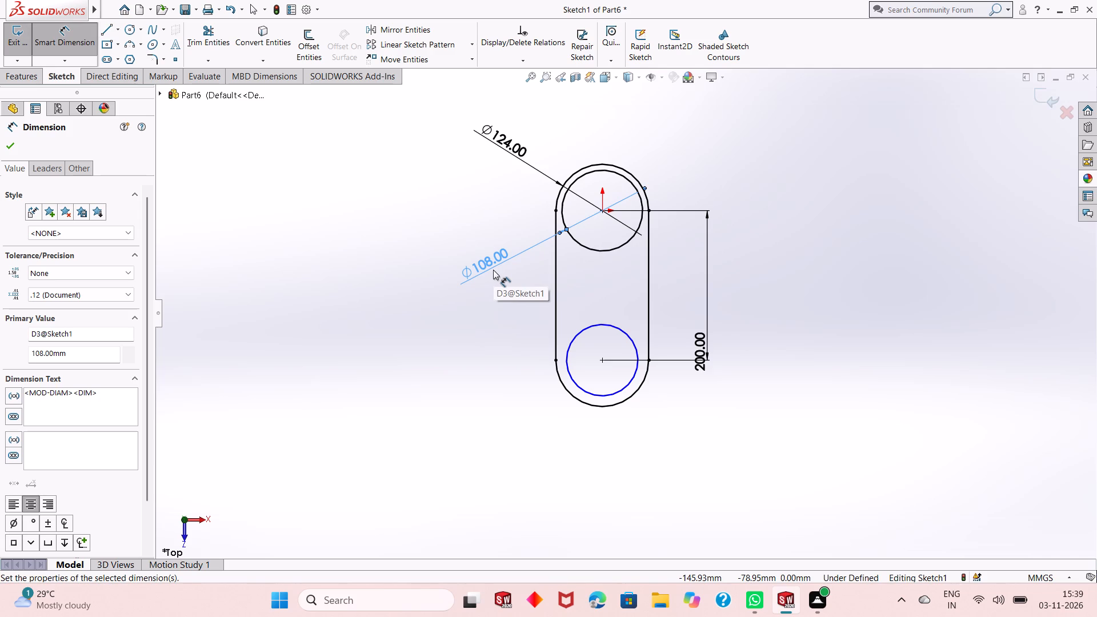
Dimension the lower inner circle's diameter as 108 mm.
left_click(624, 335)
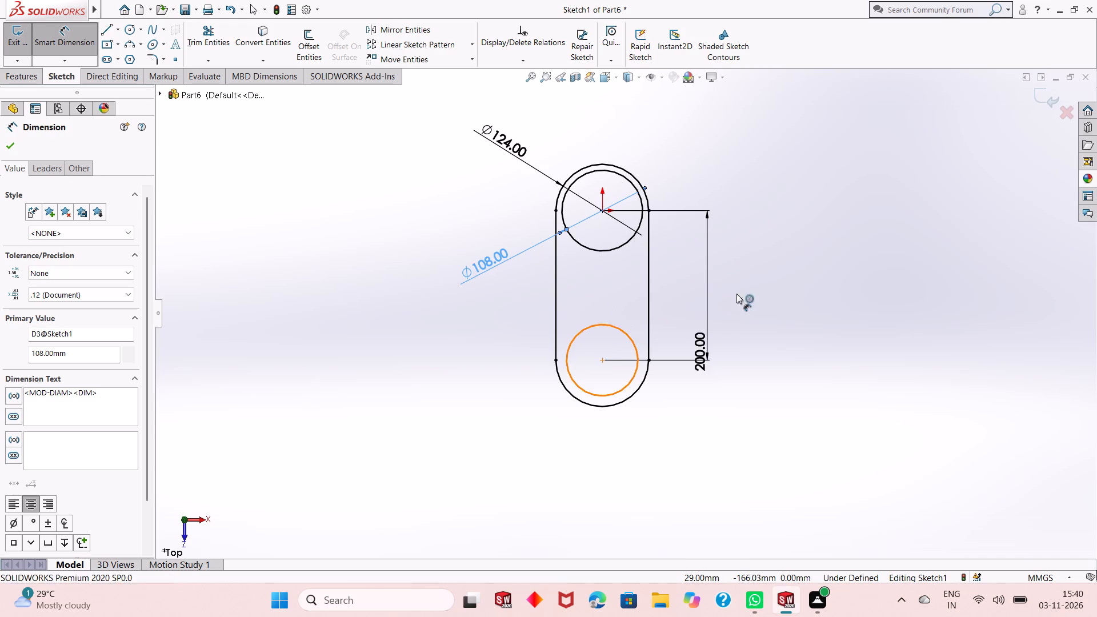
left_click(826, 284)
type("108")
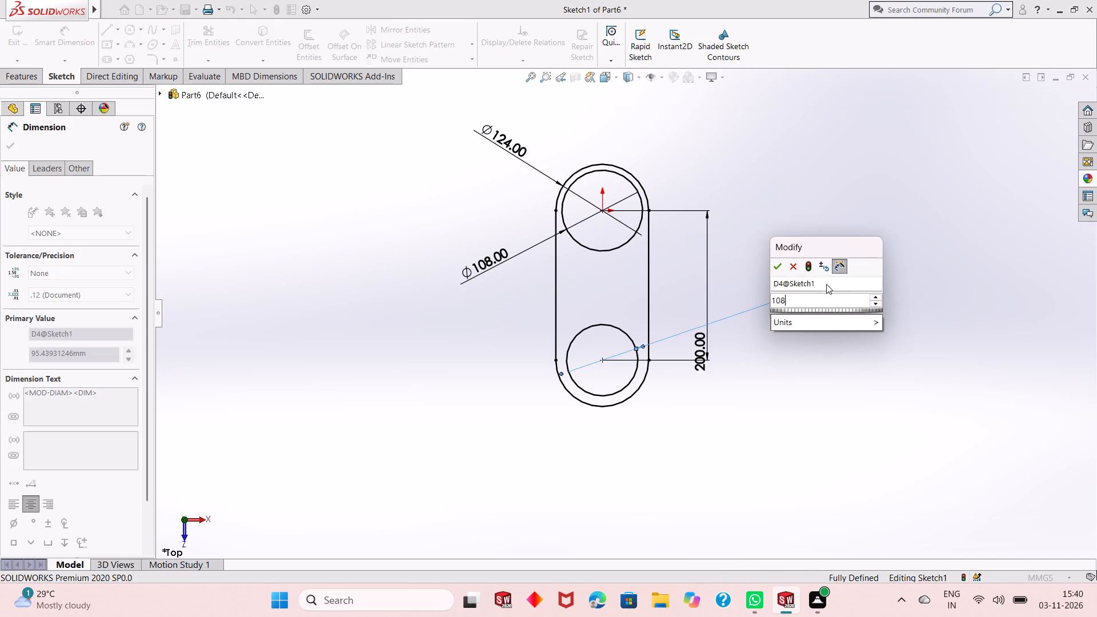
key("Return")
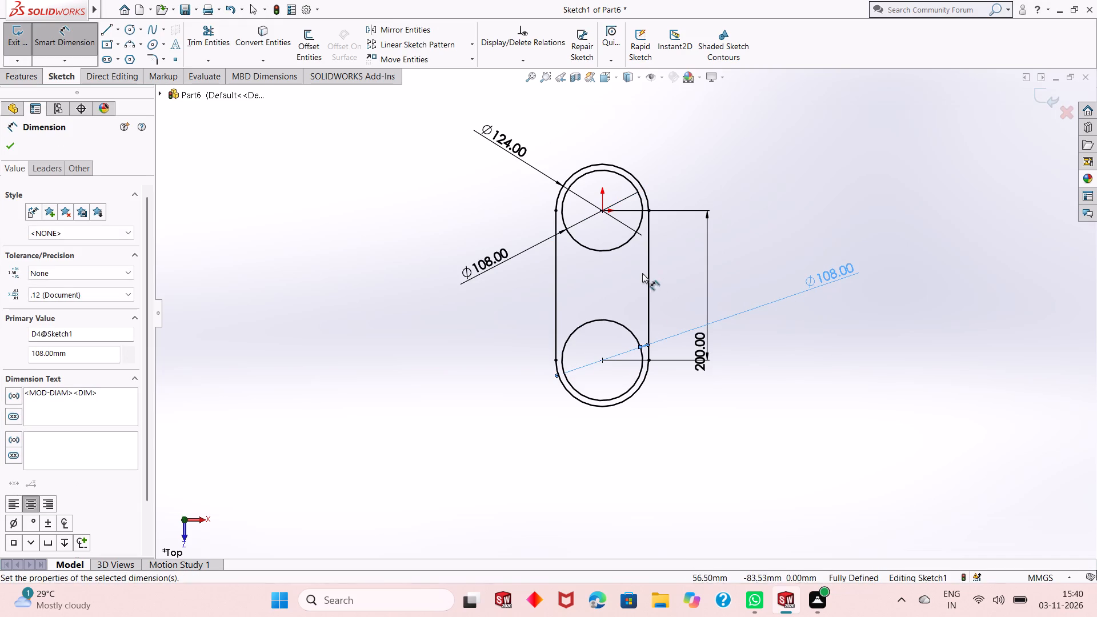
Sketch a circle about 74 mm in diameter on the slot's centre axis, midway between the two 108 mm circles.
scroll(606, 257, "down", 1)
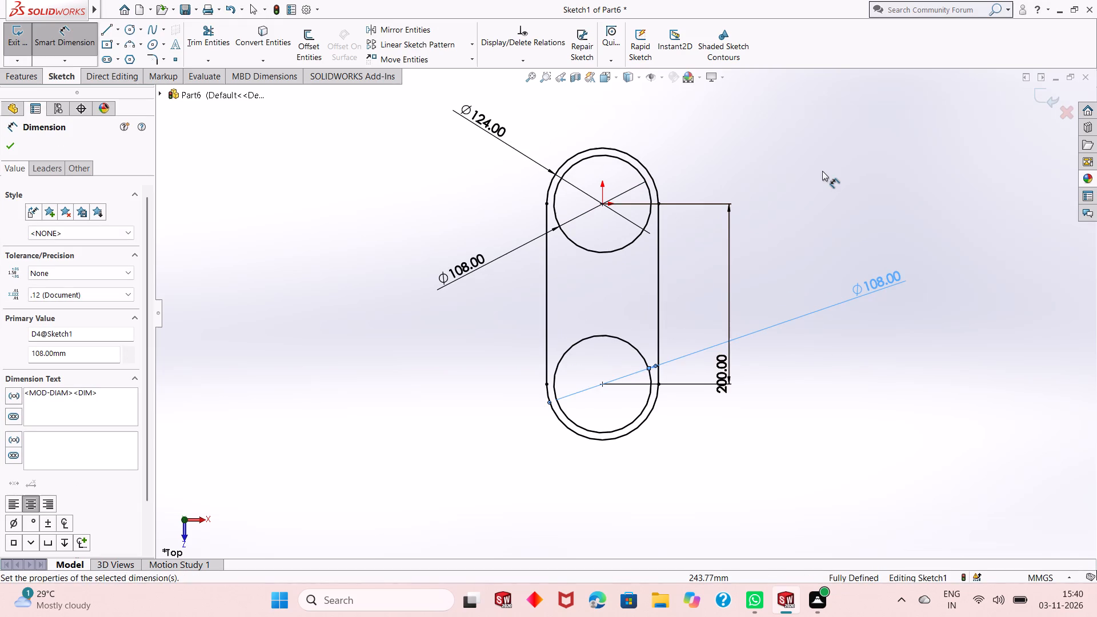
right_click(822, 171)
left_click(858, 213)
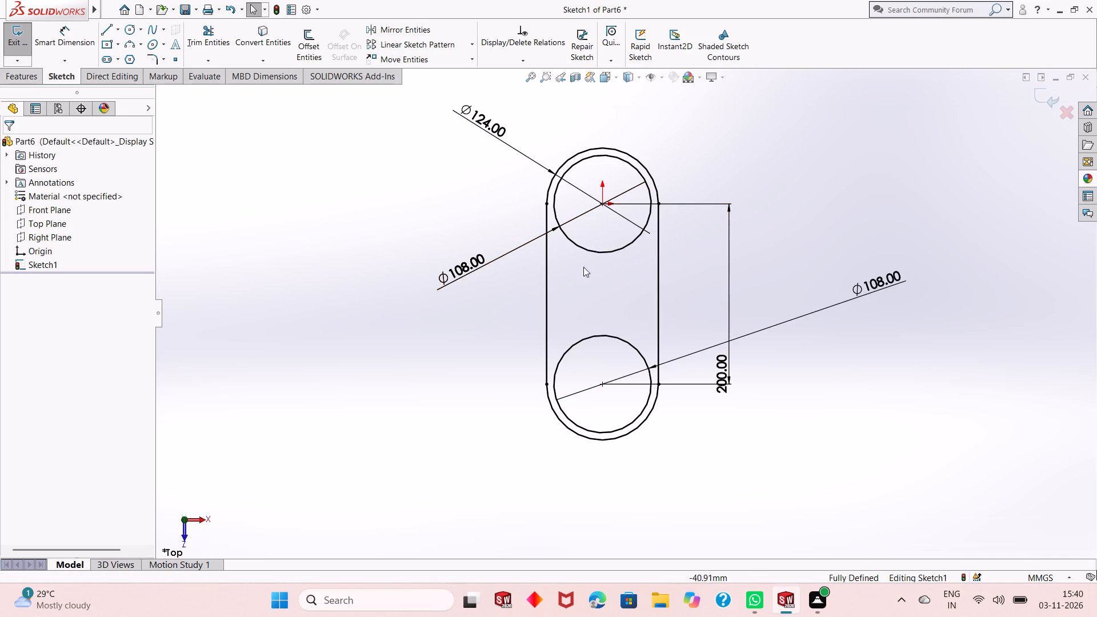
scroll(649, 225, "down", 1)
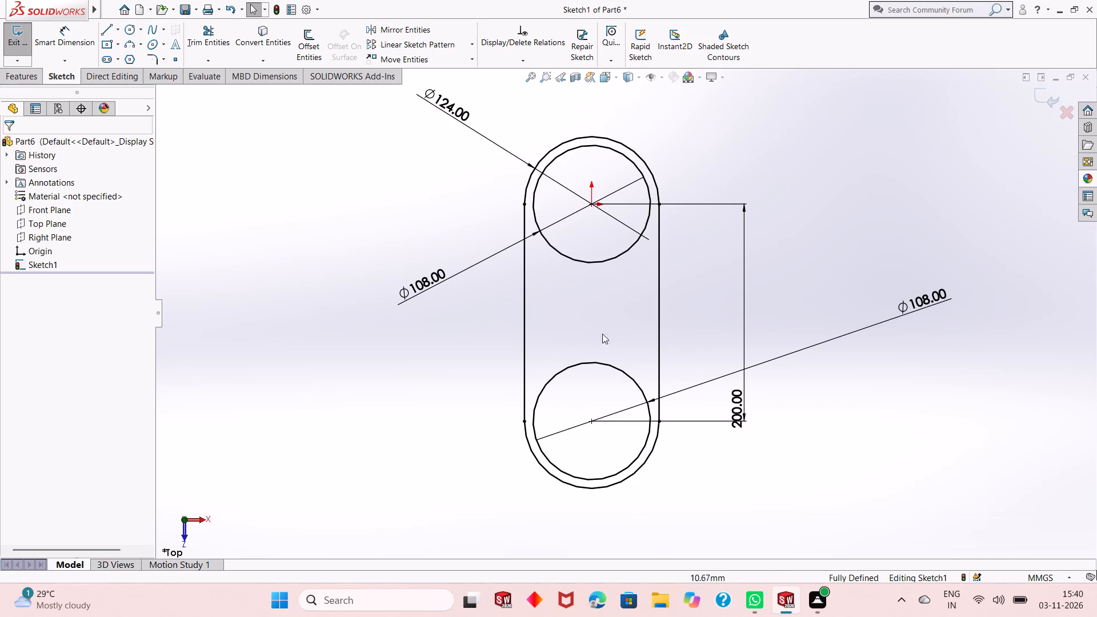
scroll(598, 386, "up", 1)
scroll(599, 316, "down", 2)
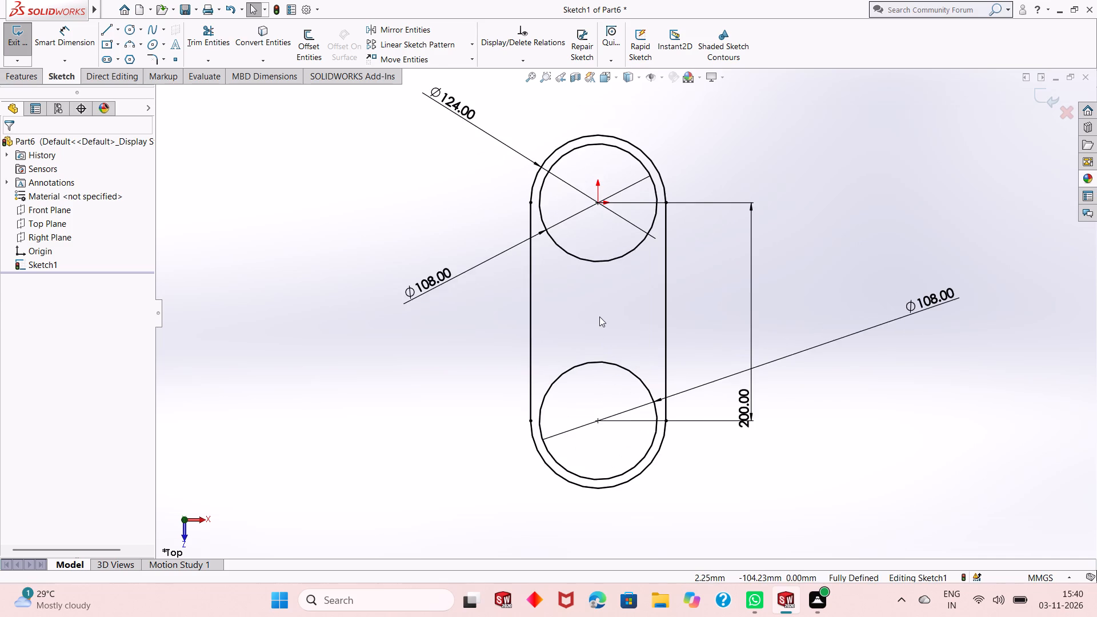
scroll(599, 316, "up", 1)
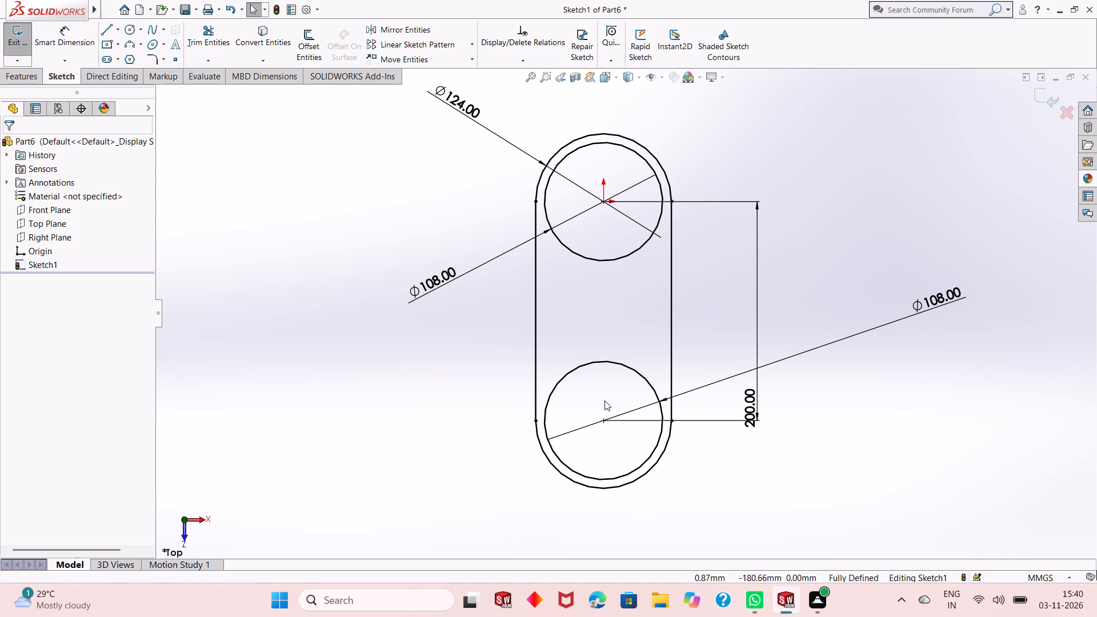
left_click(127, 33)
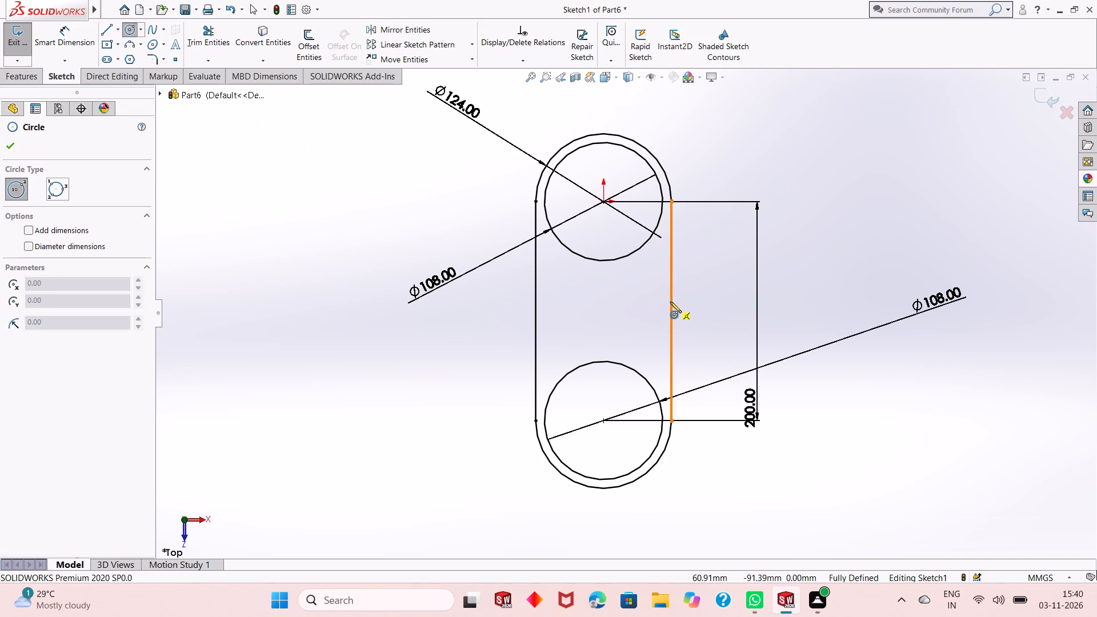
left_click(602, 311)
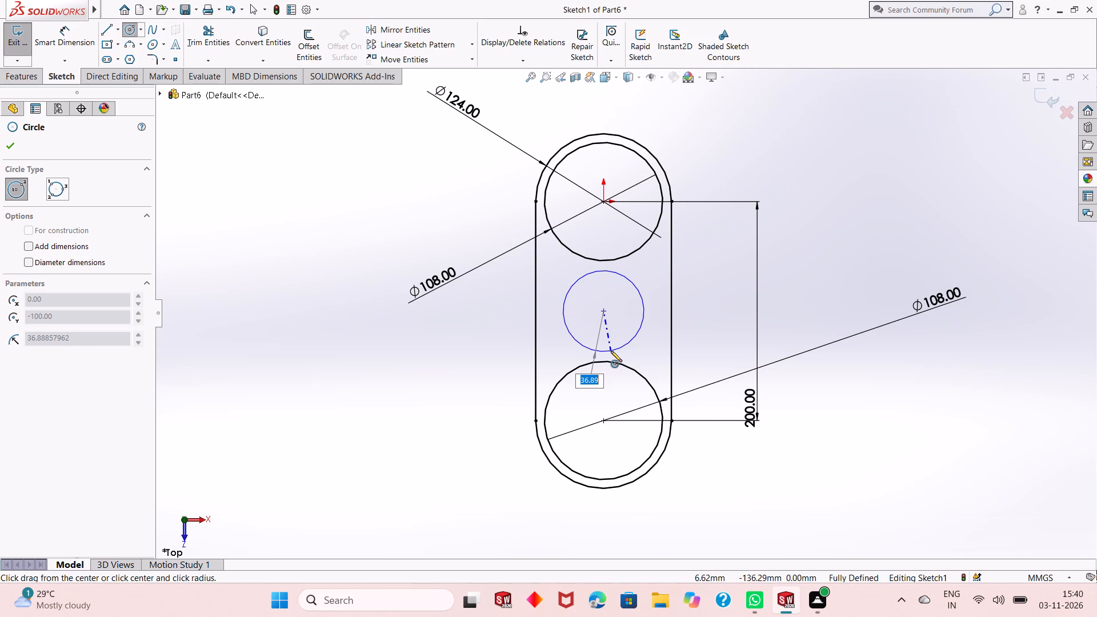
key("5")
key("BackSpace")
key("BackSpace")
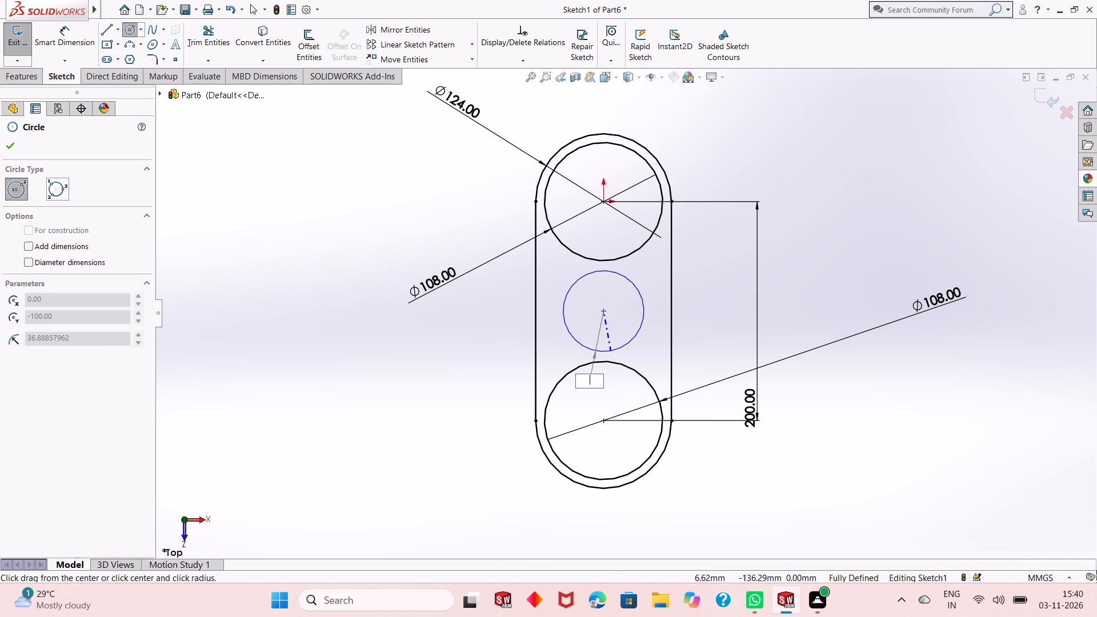
left_click(611, 351)
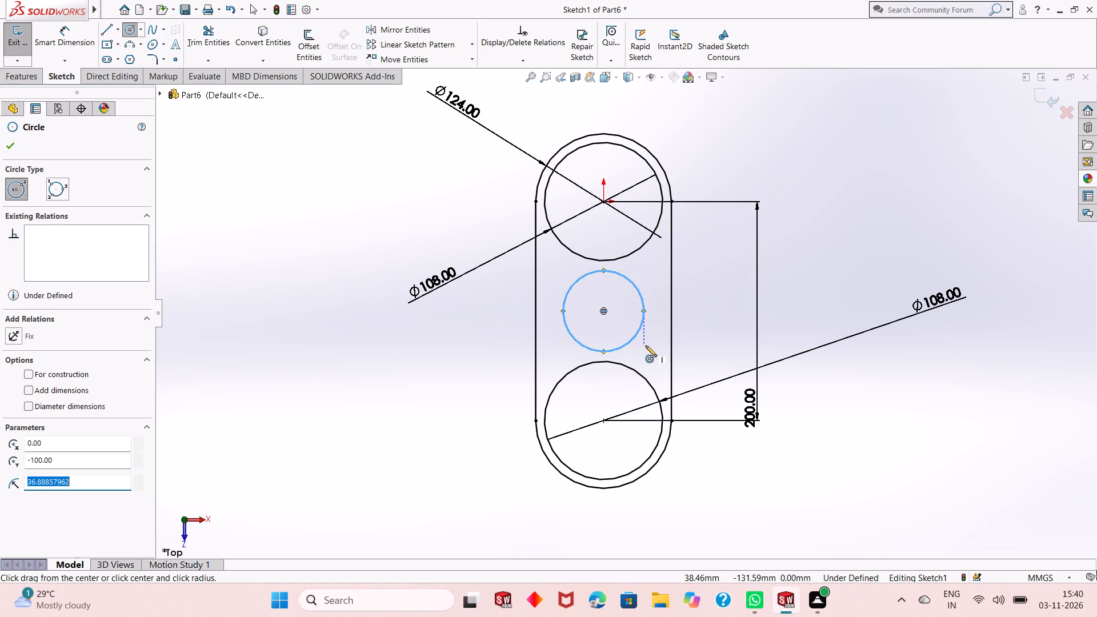
key("Escape")
key("Escape")
key("Escape")
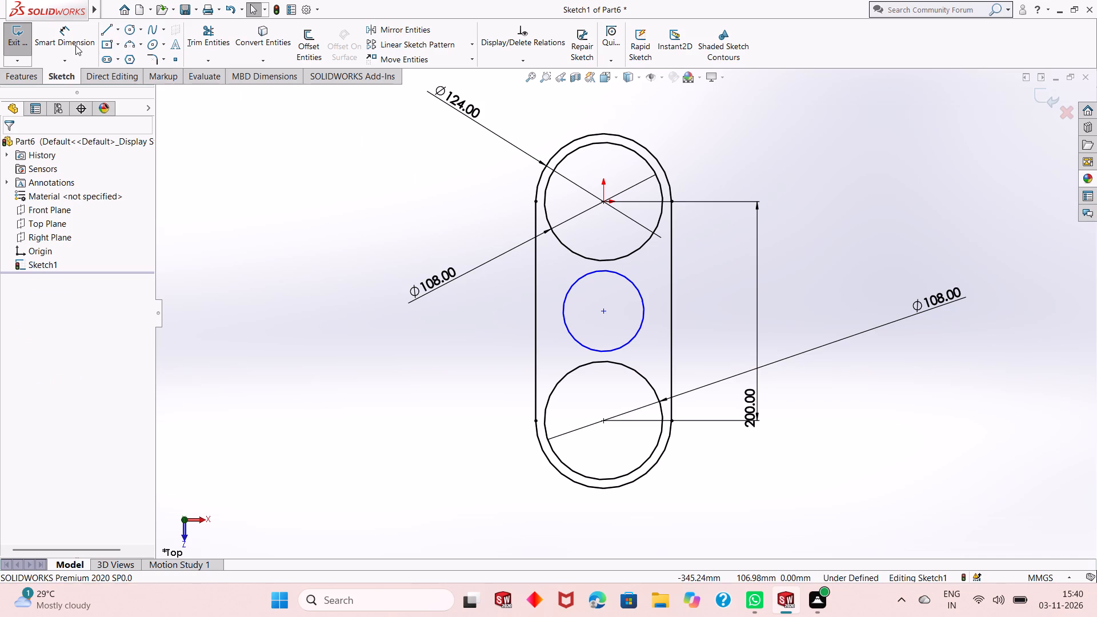
Dimension the middle circle's diameter as 57 mm.
left_click(75, 45)
left_click(634, 341)
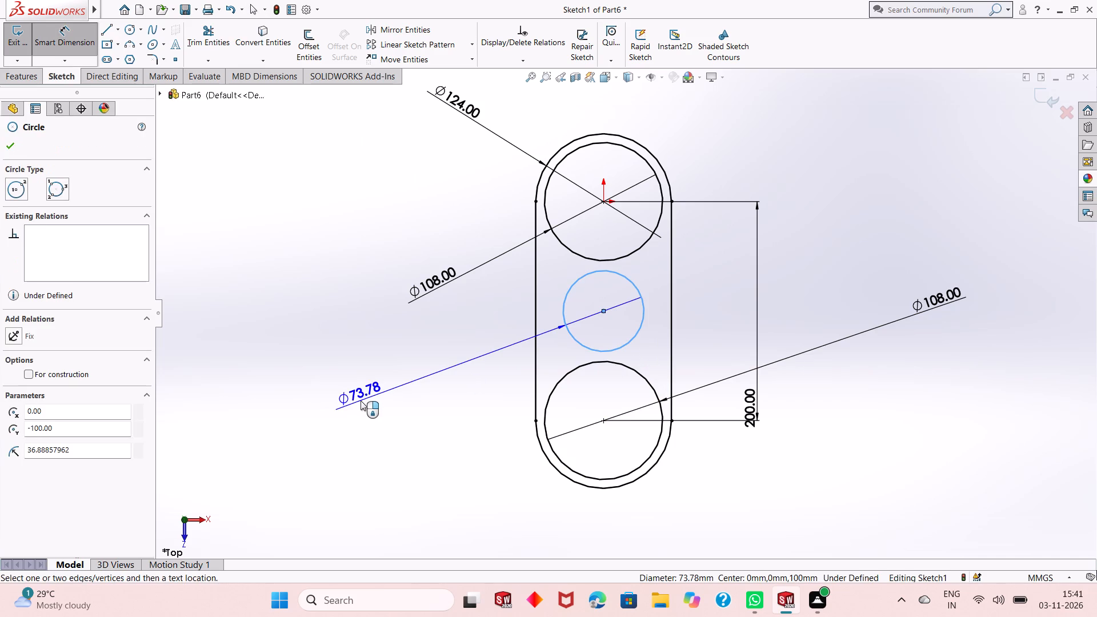
left_click(361, 400)
type("57")
key("Return")
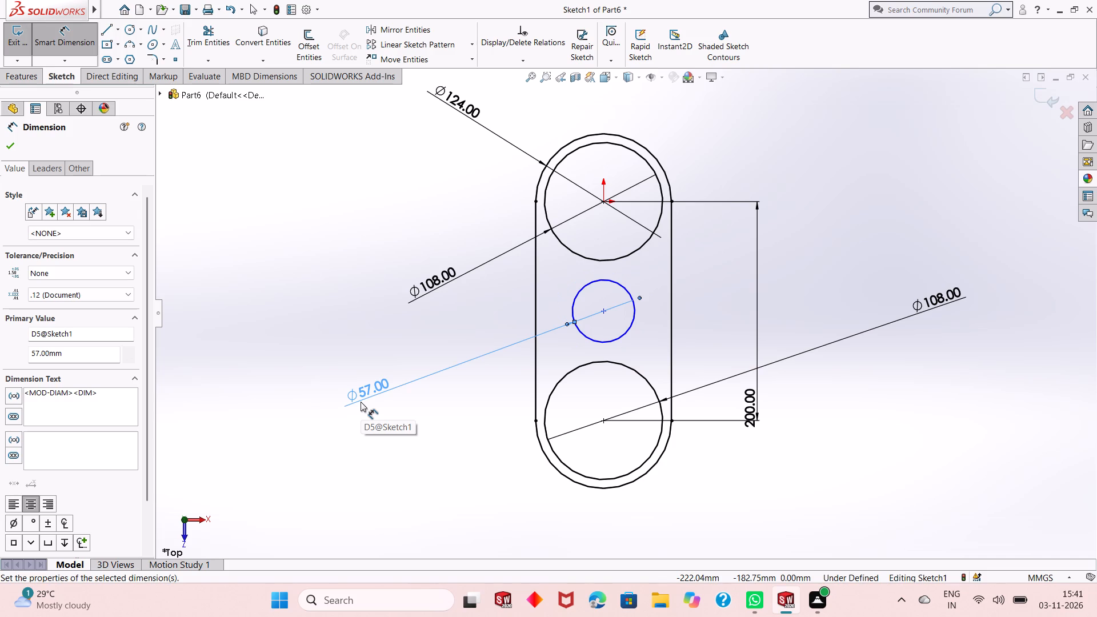
right_click(241, 235)
left_click(262, 274)
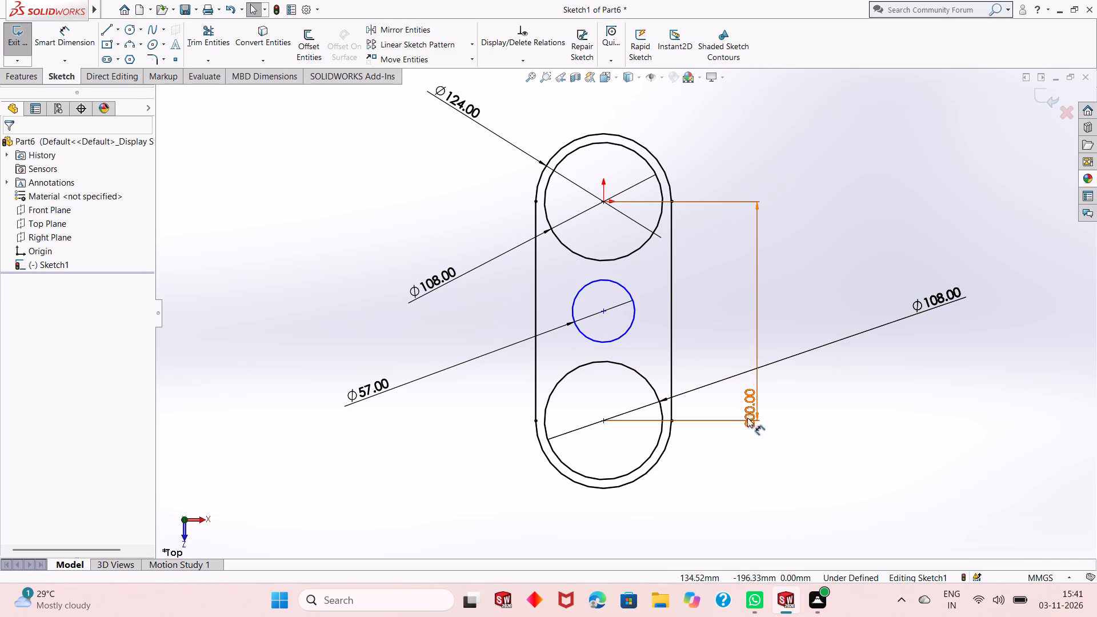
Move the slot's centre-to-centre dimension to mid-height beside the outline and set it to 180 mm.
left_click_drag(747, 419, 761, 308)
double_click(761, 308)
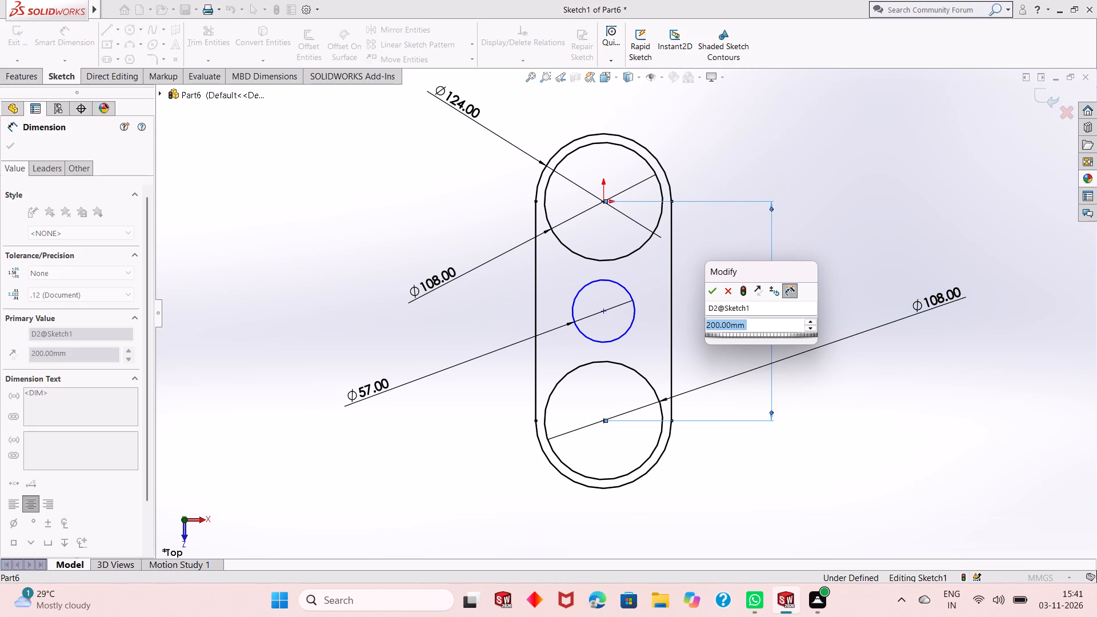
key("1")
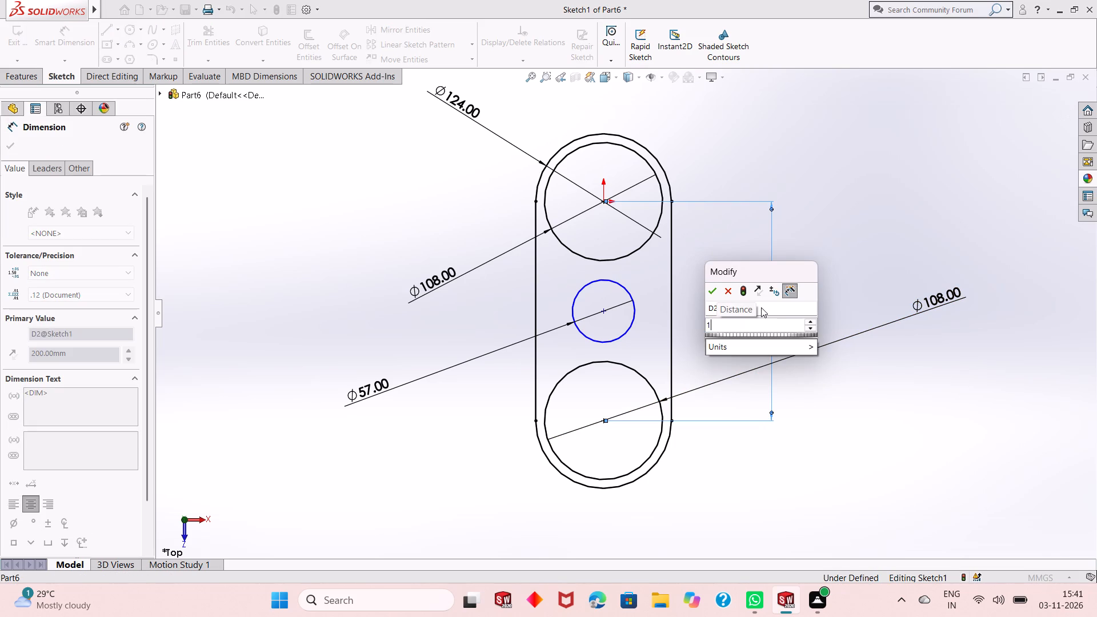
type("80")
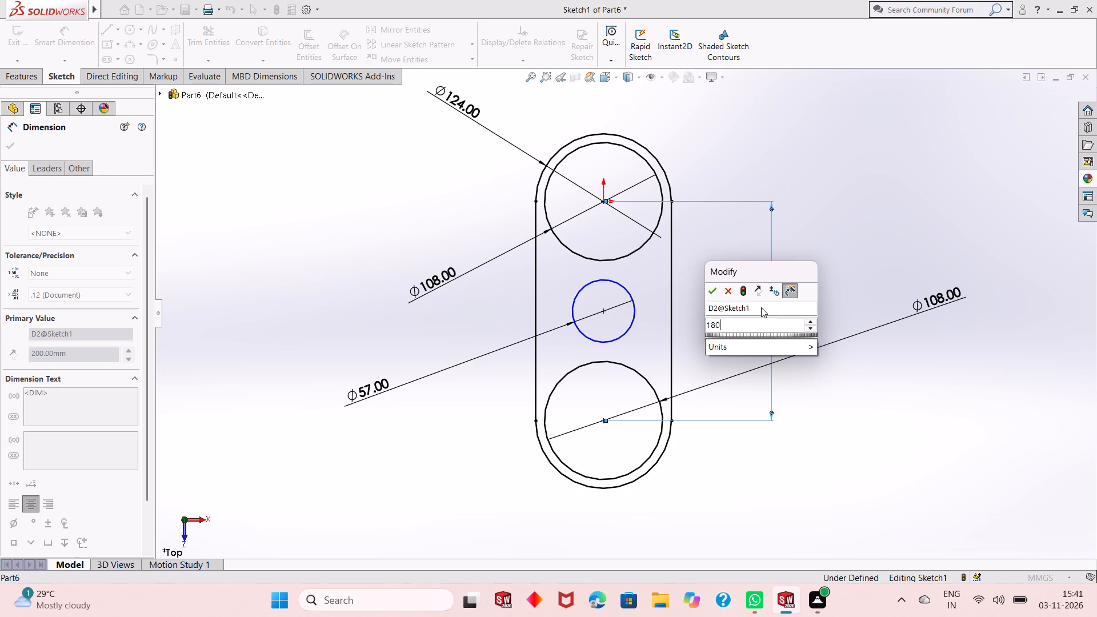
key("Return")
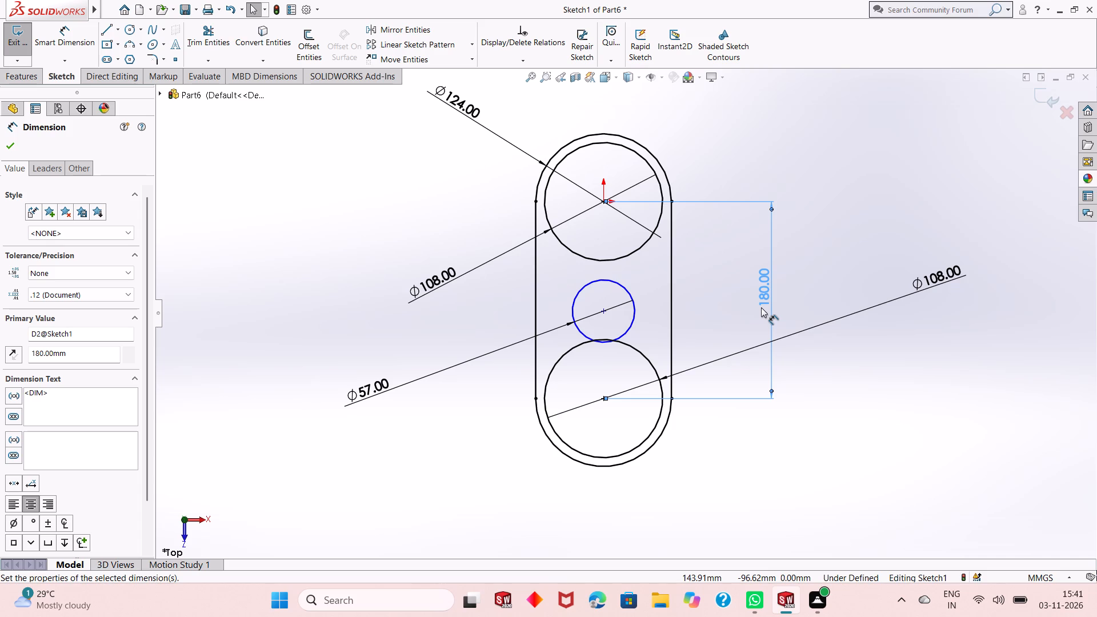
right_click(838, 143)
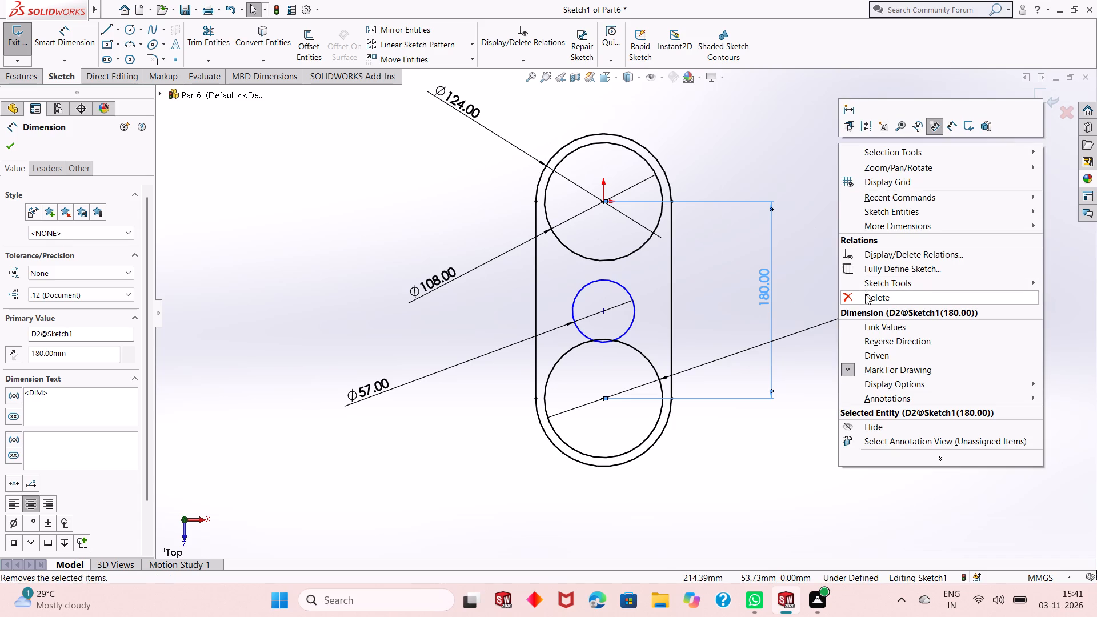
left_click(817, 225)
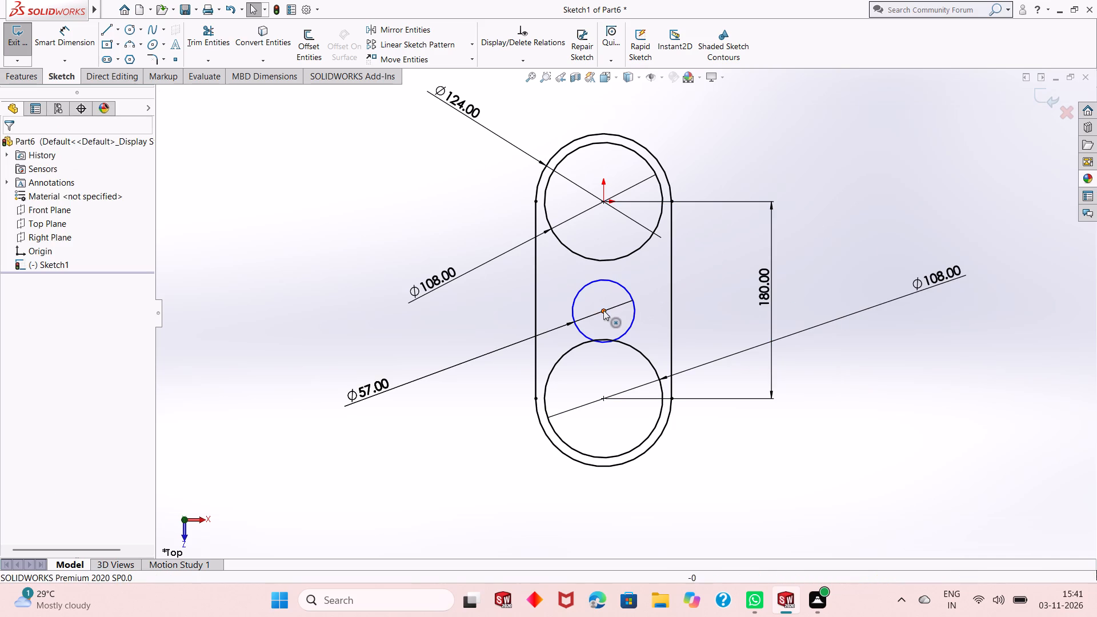
Set the slot's centre-to-centre distance to 160 mm.
double_click(771, 292)
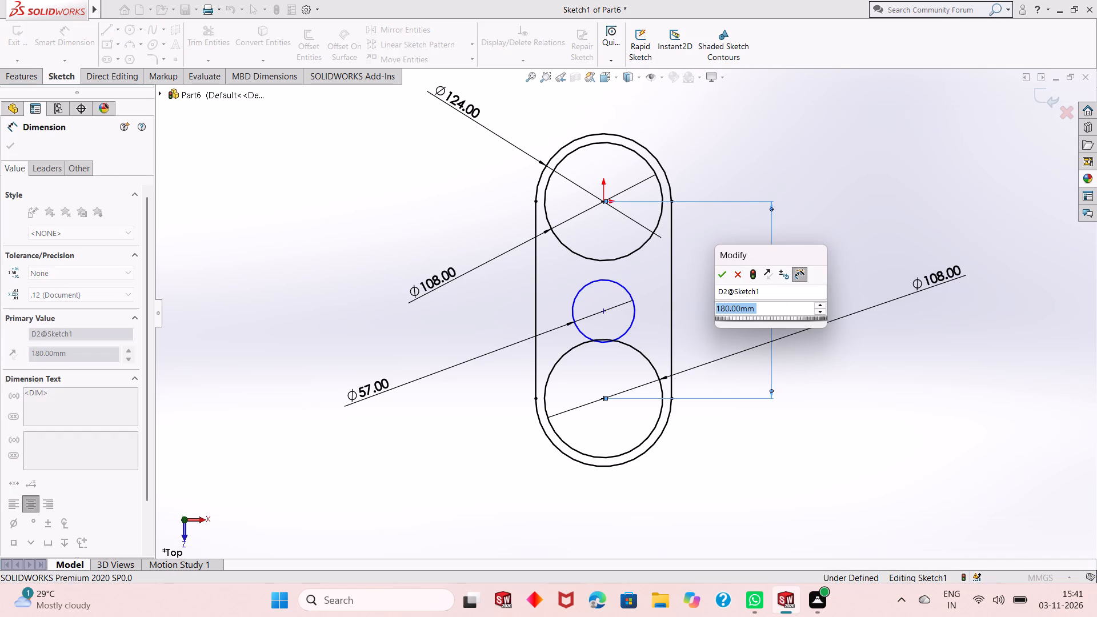
type("160")
key("Return")
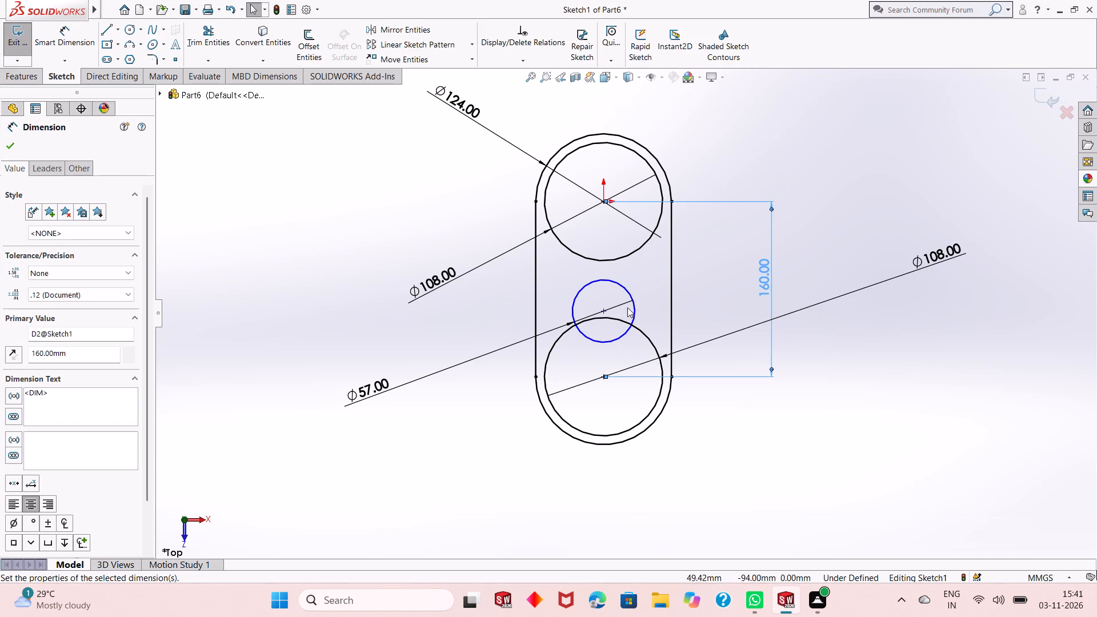
left_click(476, 248)
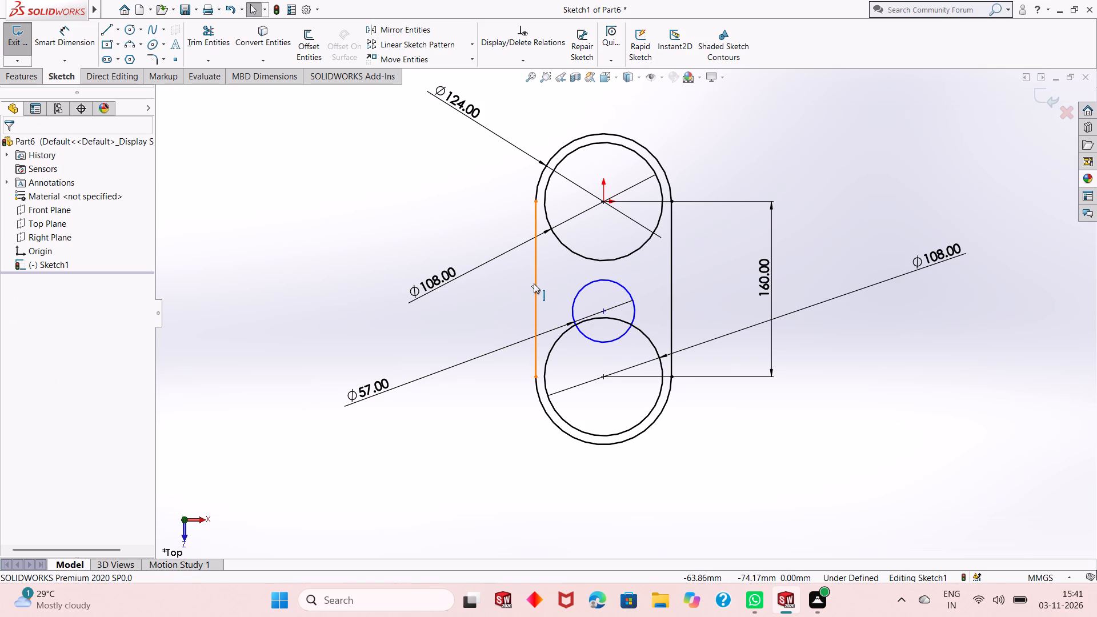
Add a horizontal relation between the midpoint of the slot's left straight side and the middle circle's centre.
left_click(534, 289)
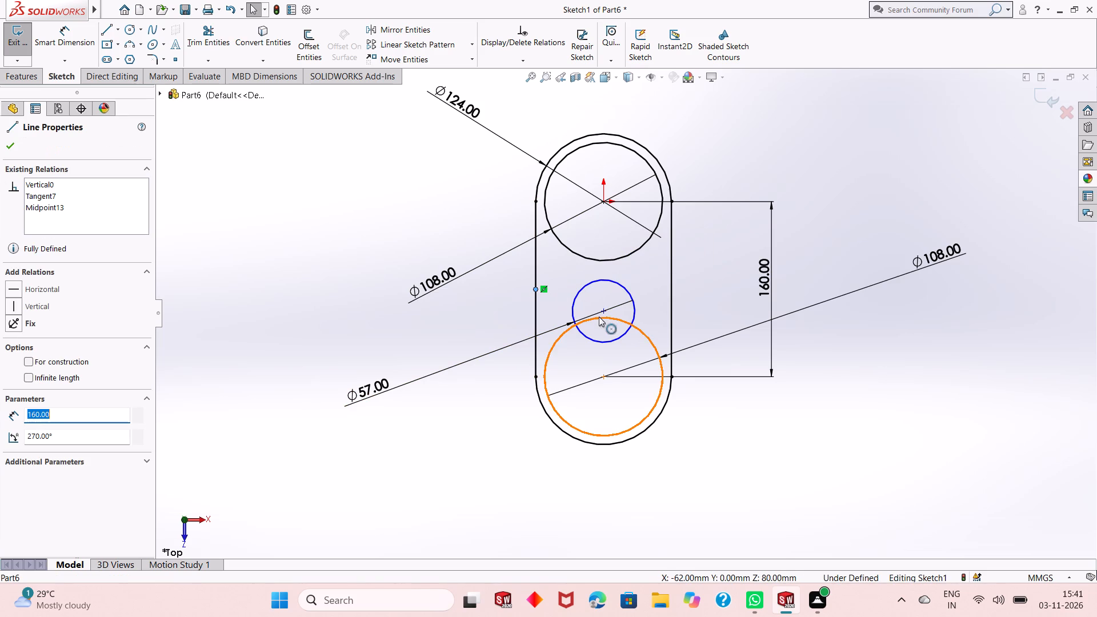
left_click(601, 312, "ctrl")
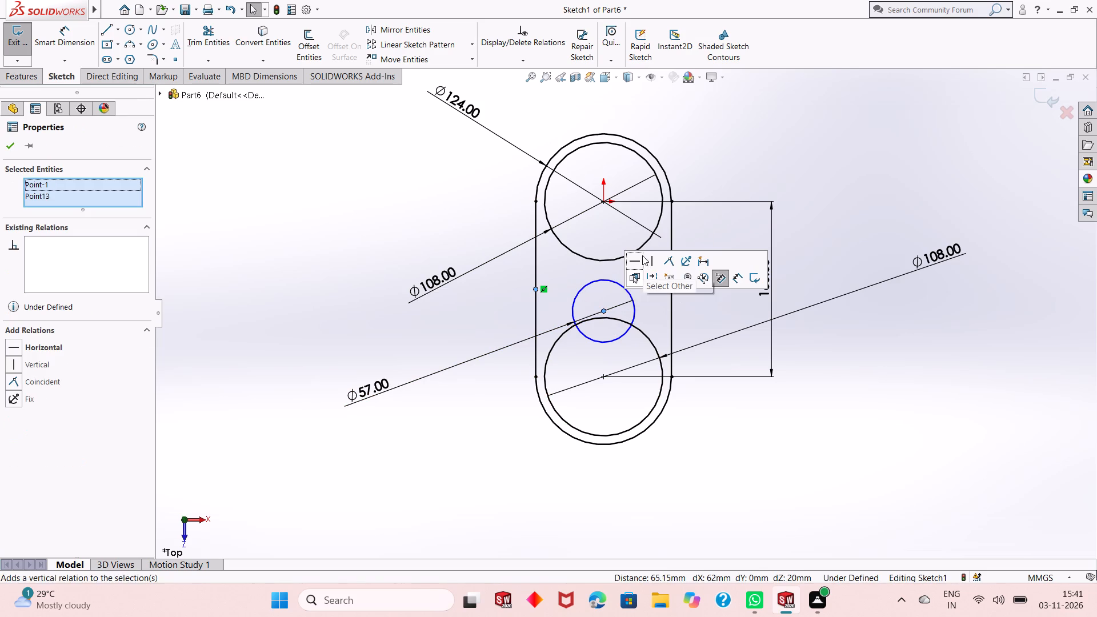
left_click(638, 261)
left_click(366, 257)
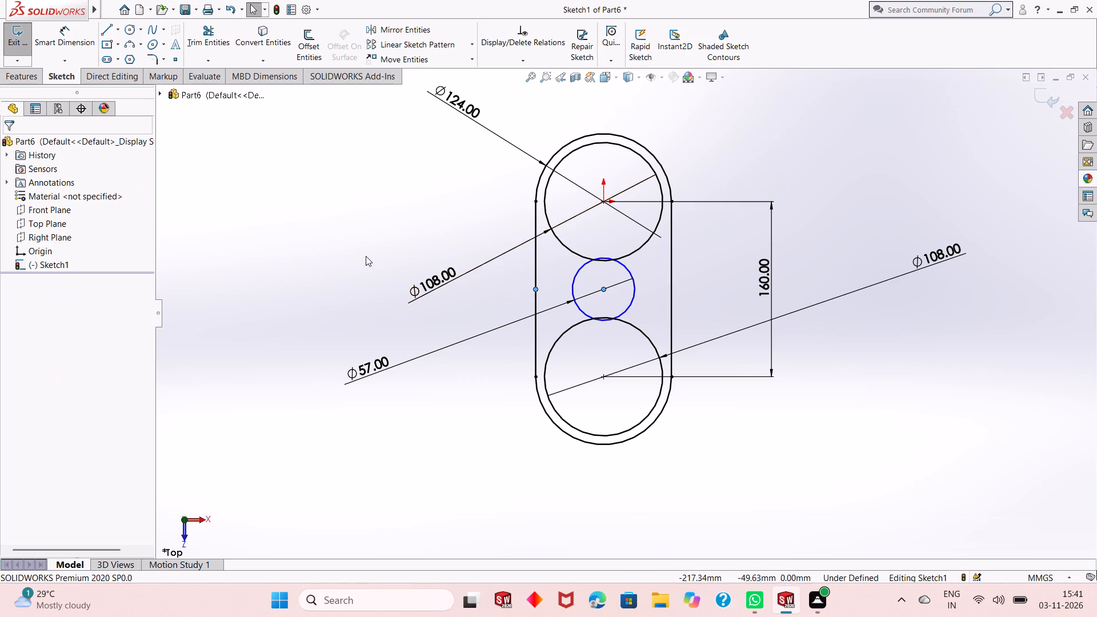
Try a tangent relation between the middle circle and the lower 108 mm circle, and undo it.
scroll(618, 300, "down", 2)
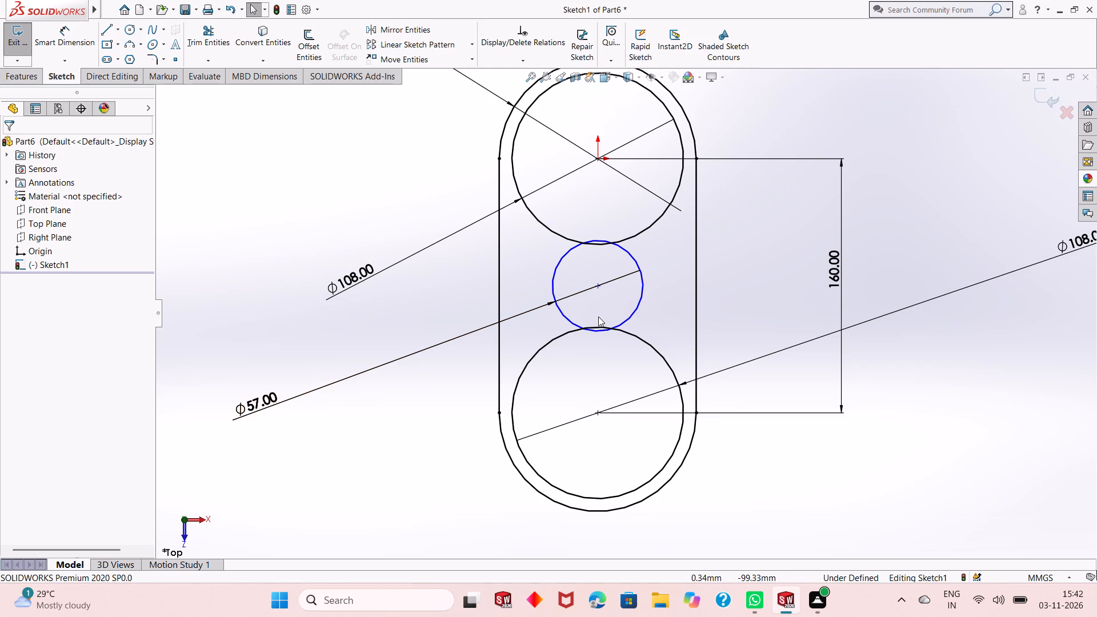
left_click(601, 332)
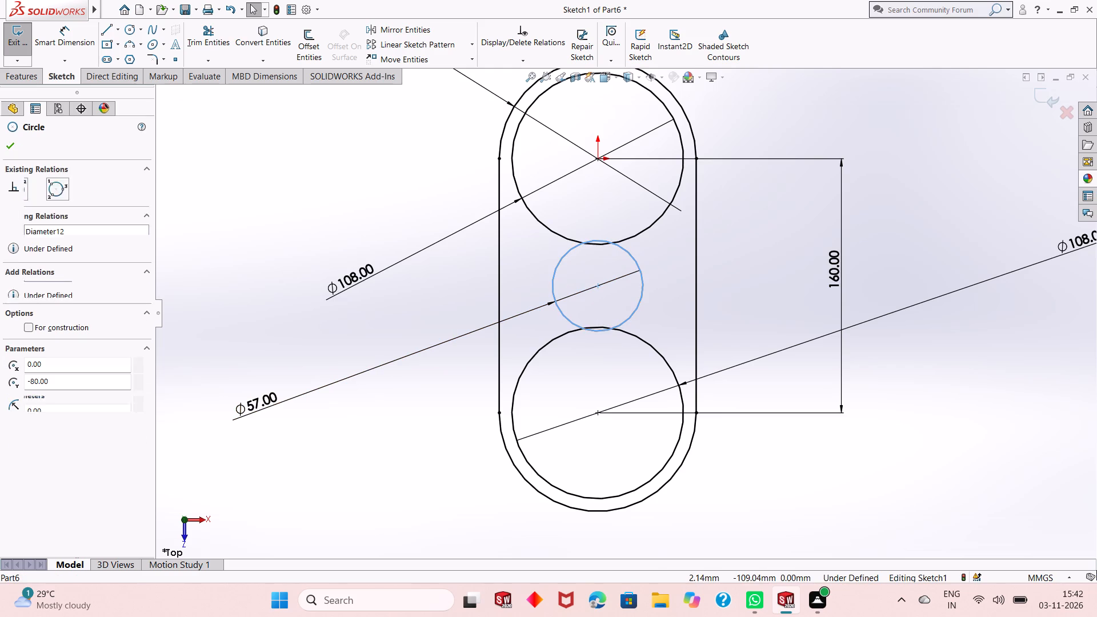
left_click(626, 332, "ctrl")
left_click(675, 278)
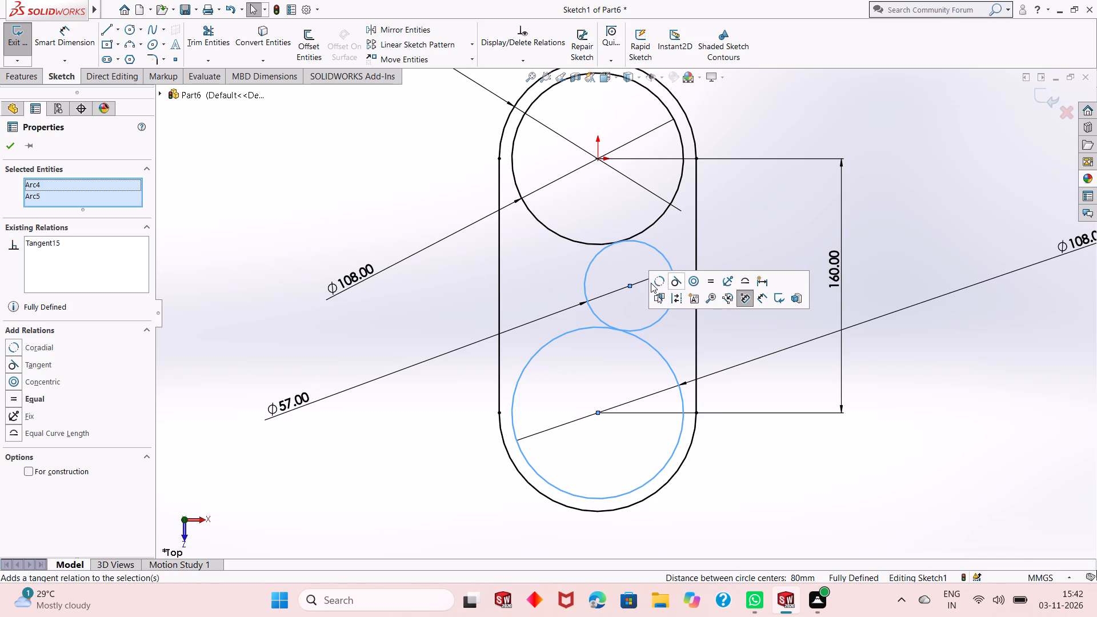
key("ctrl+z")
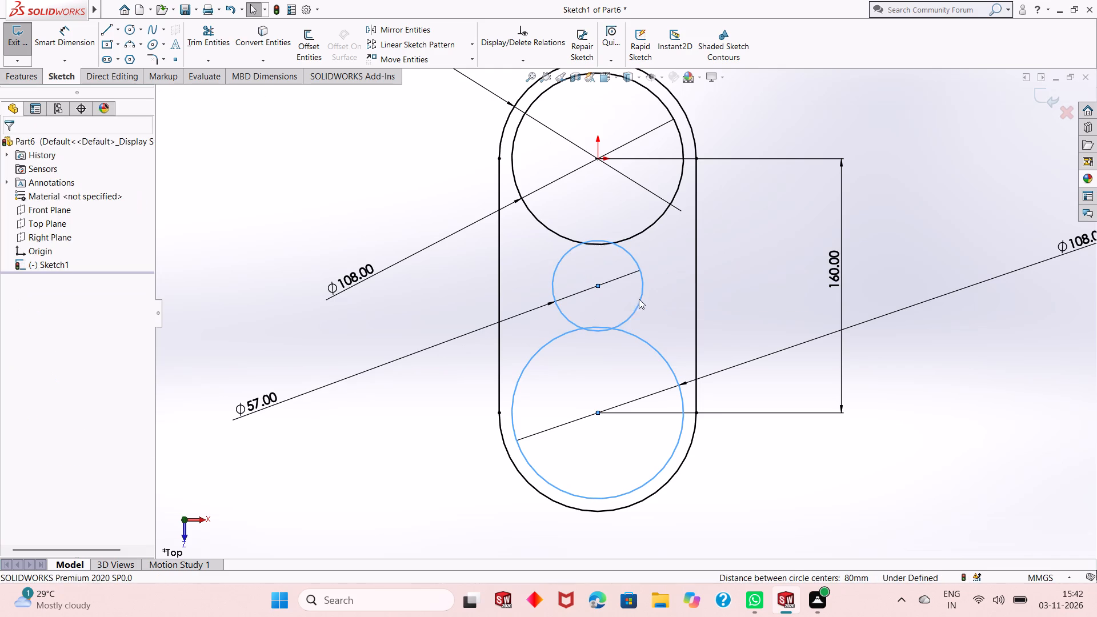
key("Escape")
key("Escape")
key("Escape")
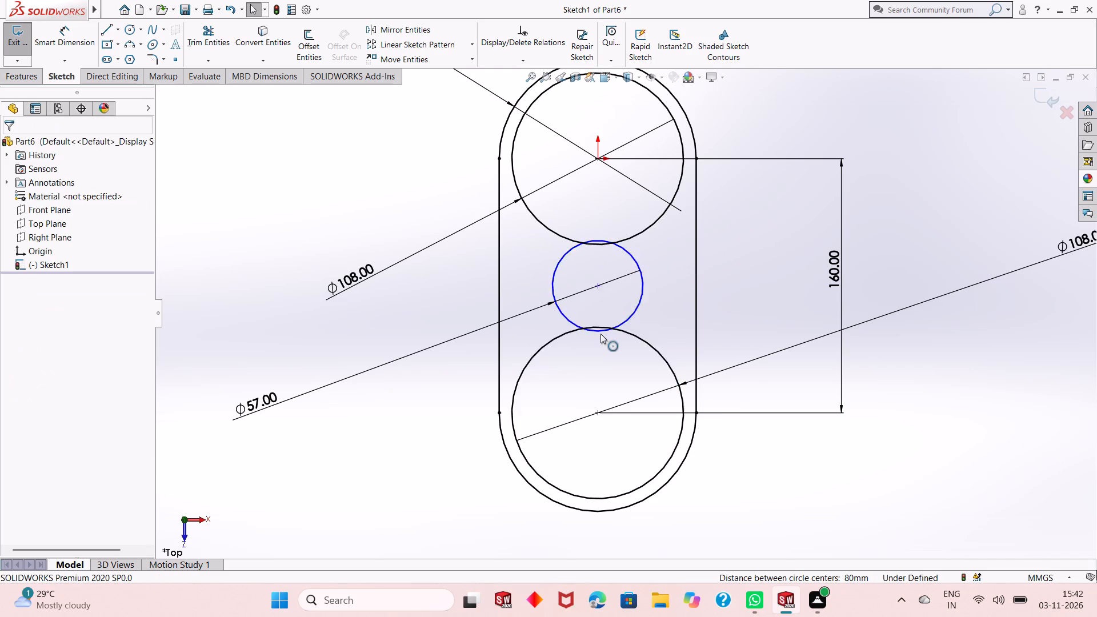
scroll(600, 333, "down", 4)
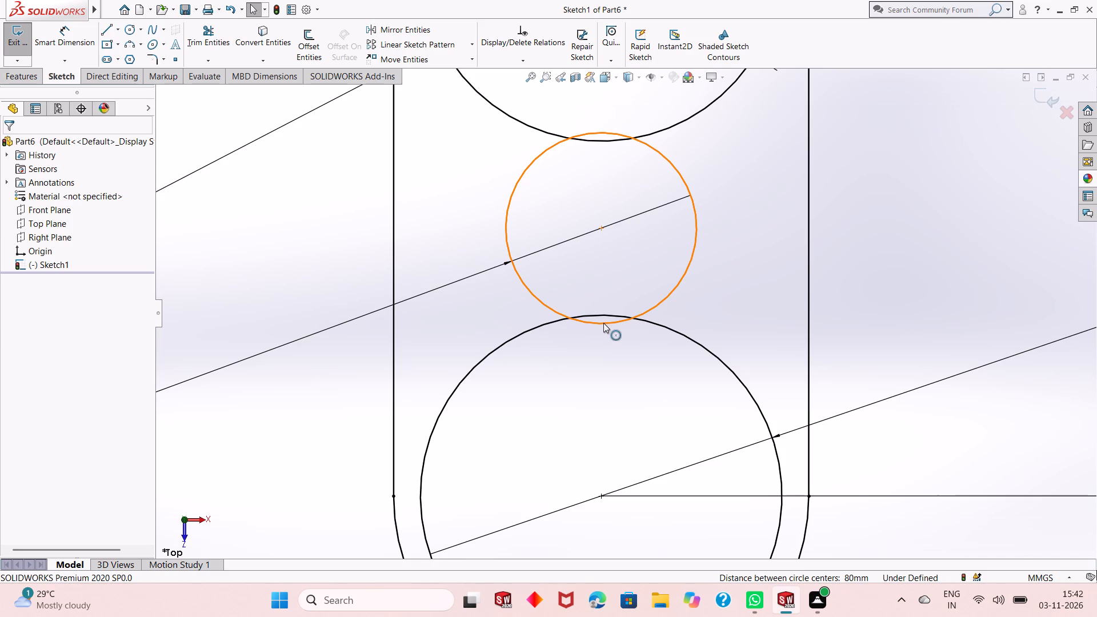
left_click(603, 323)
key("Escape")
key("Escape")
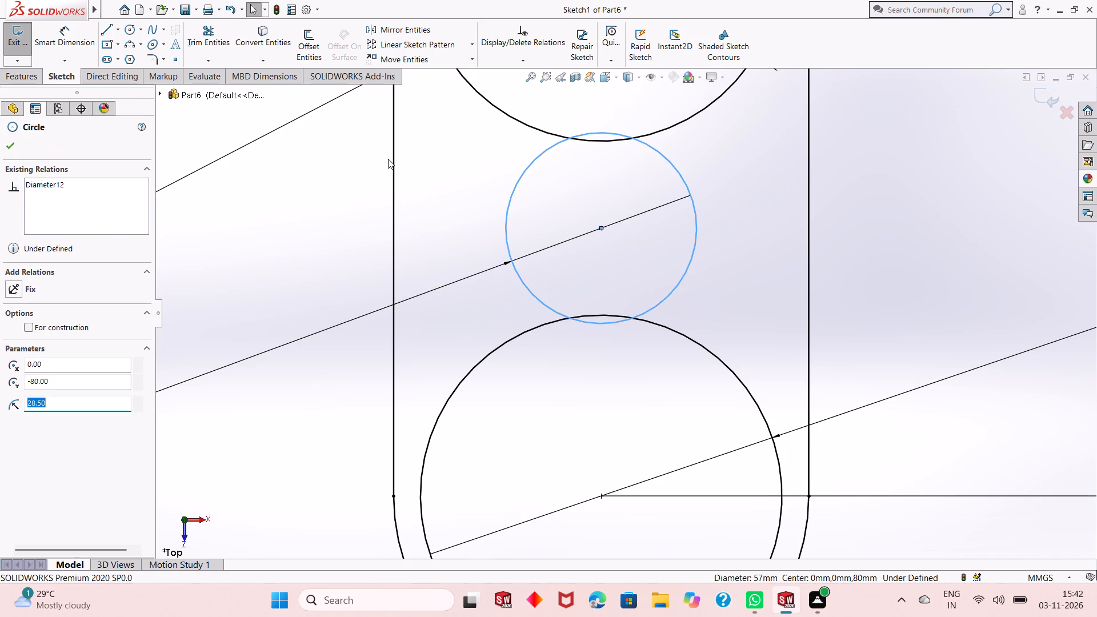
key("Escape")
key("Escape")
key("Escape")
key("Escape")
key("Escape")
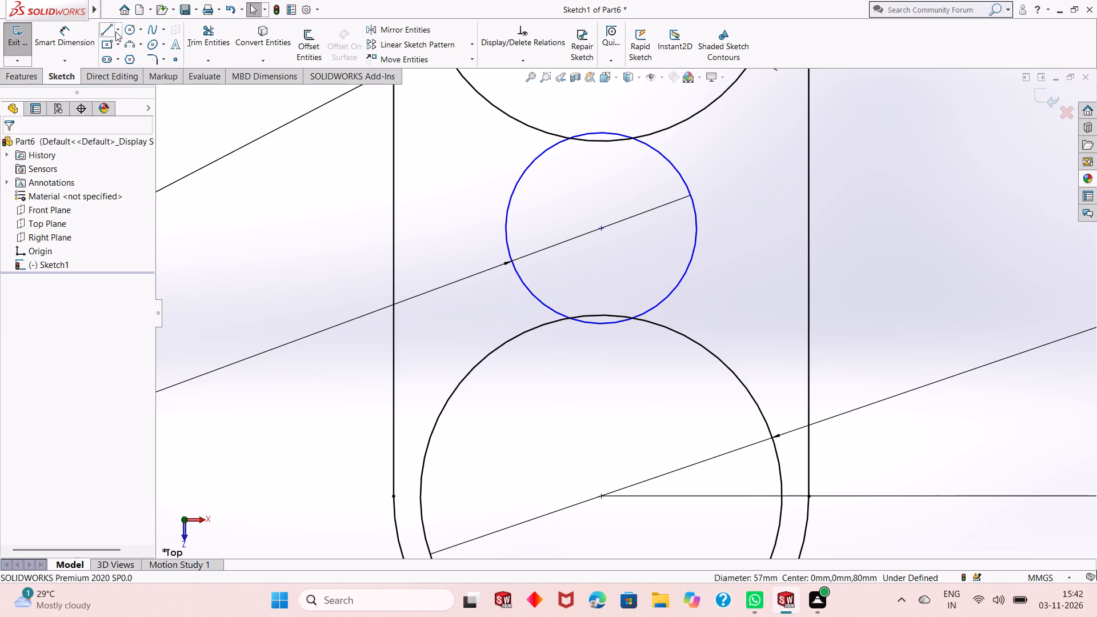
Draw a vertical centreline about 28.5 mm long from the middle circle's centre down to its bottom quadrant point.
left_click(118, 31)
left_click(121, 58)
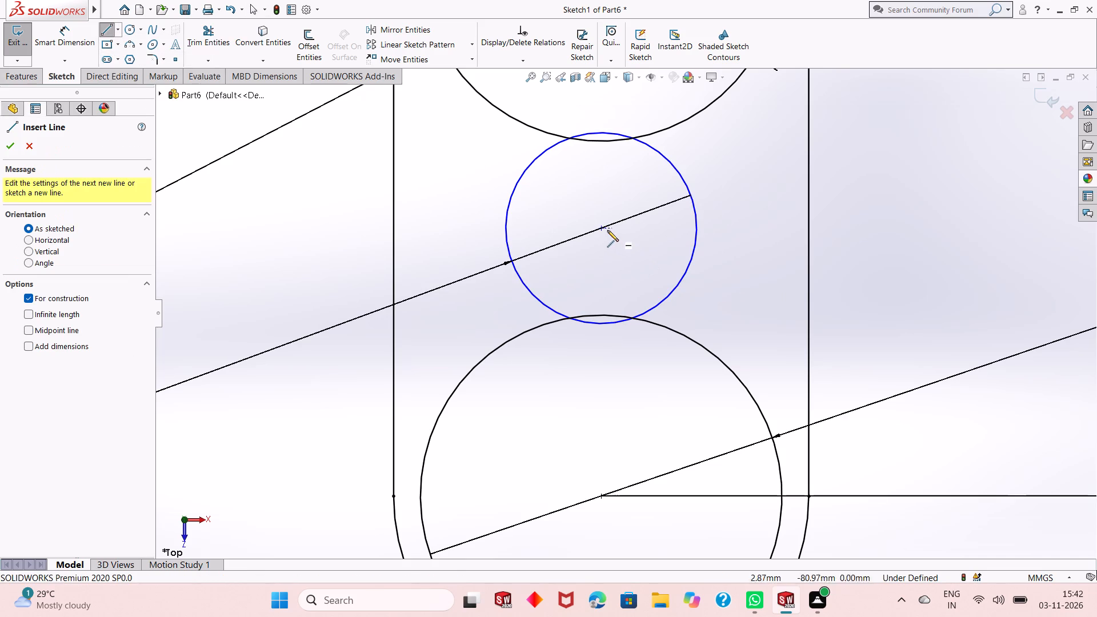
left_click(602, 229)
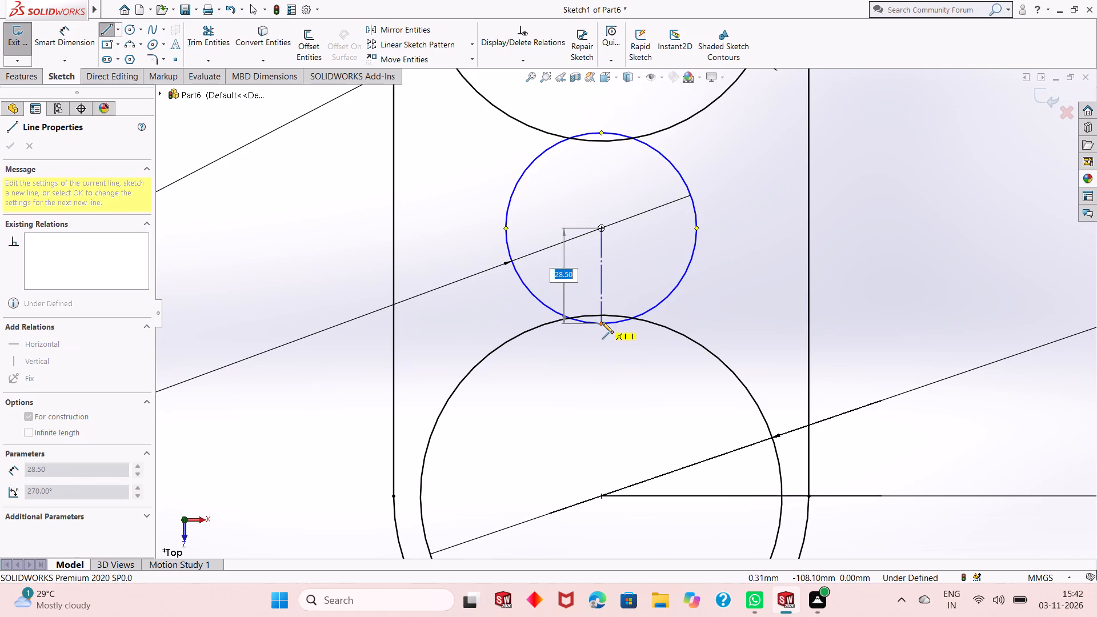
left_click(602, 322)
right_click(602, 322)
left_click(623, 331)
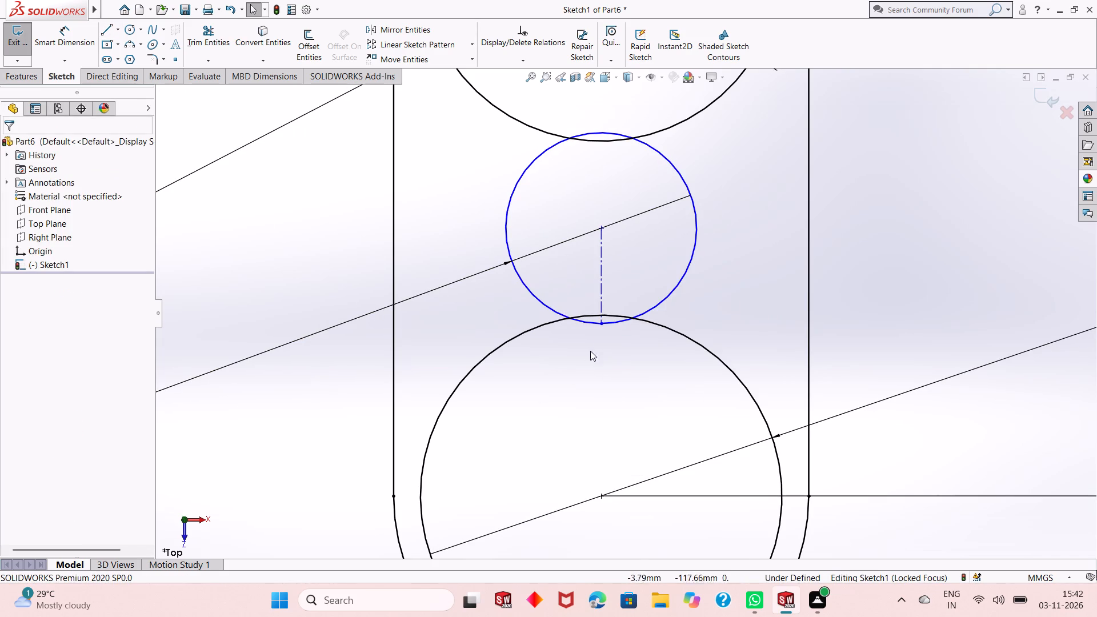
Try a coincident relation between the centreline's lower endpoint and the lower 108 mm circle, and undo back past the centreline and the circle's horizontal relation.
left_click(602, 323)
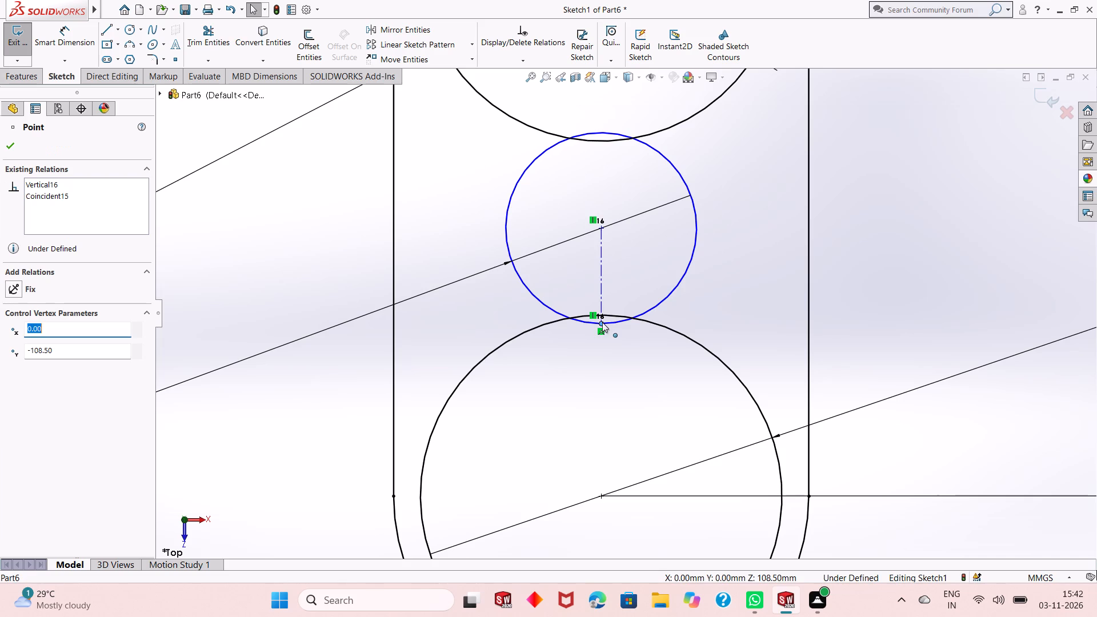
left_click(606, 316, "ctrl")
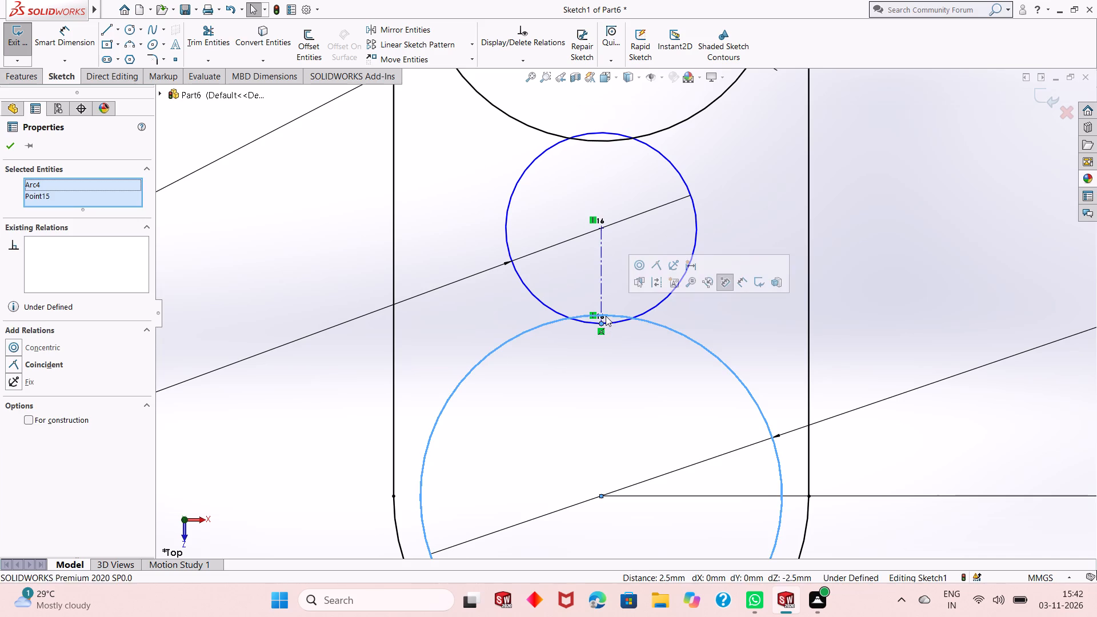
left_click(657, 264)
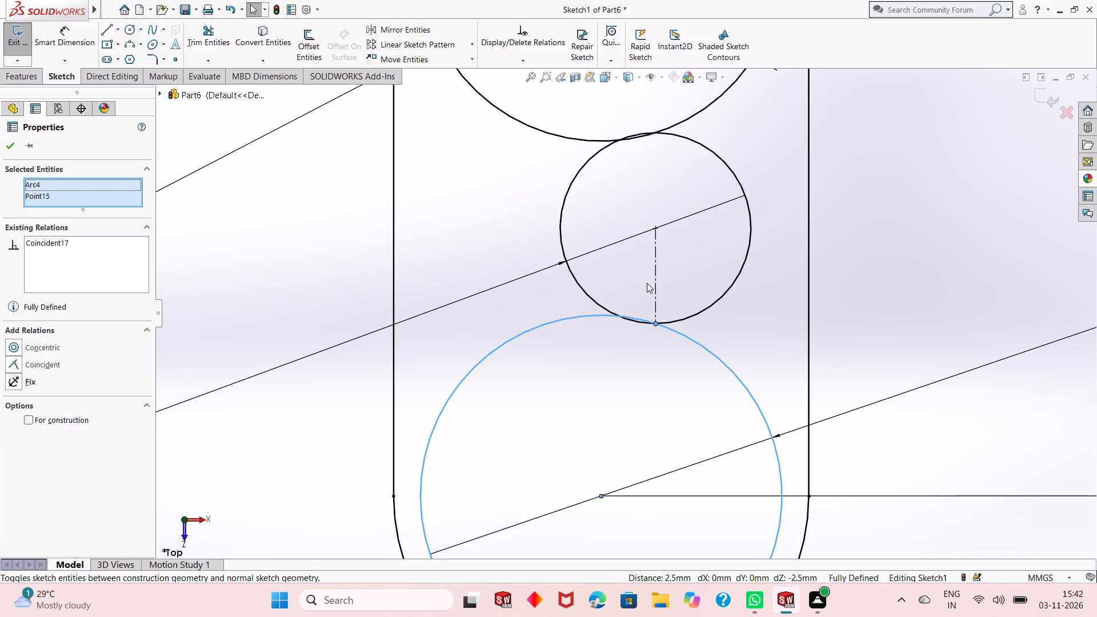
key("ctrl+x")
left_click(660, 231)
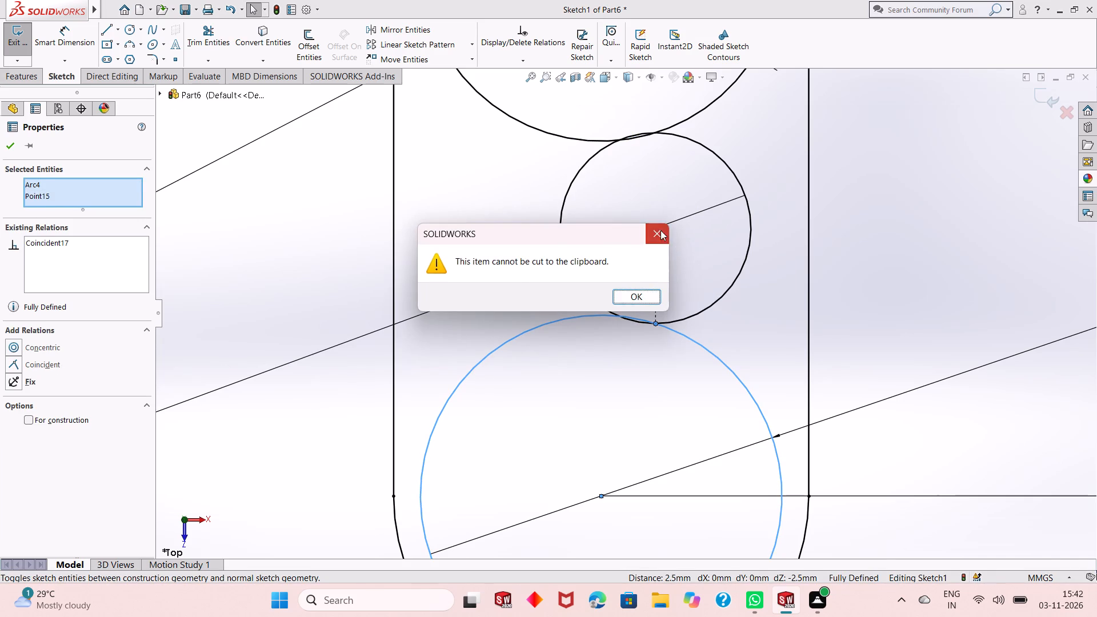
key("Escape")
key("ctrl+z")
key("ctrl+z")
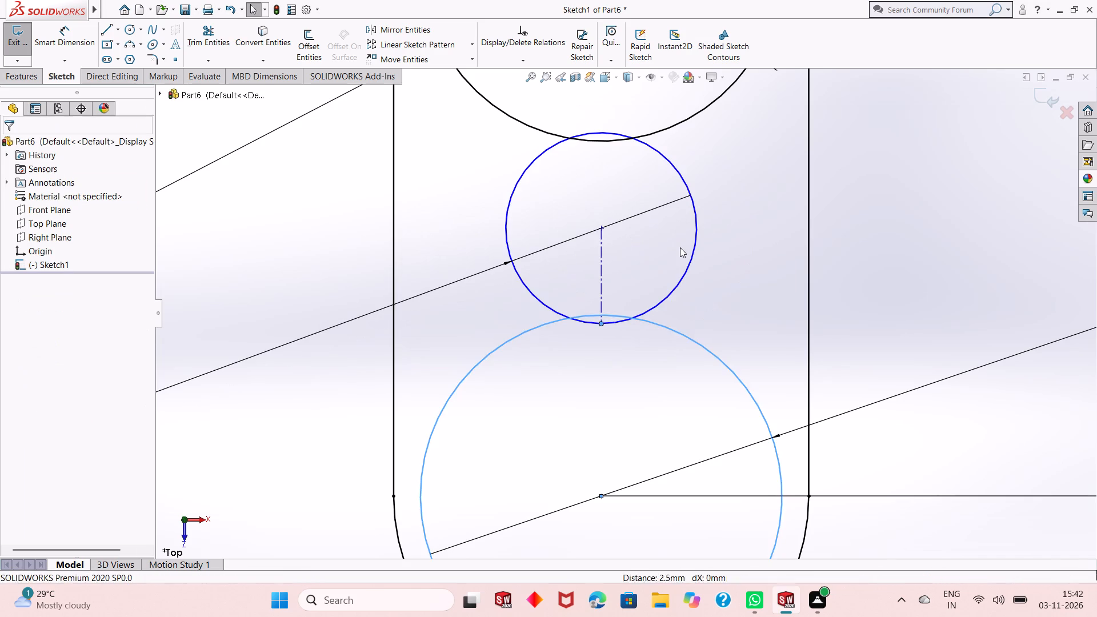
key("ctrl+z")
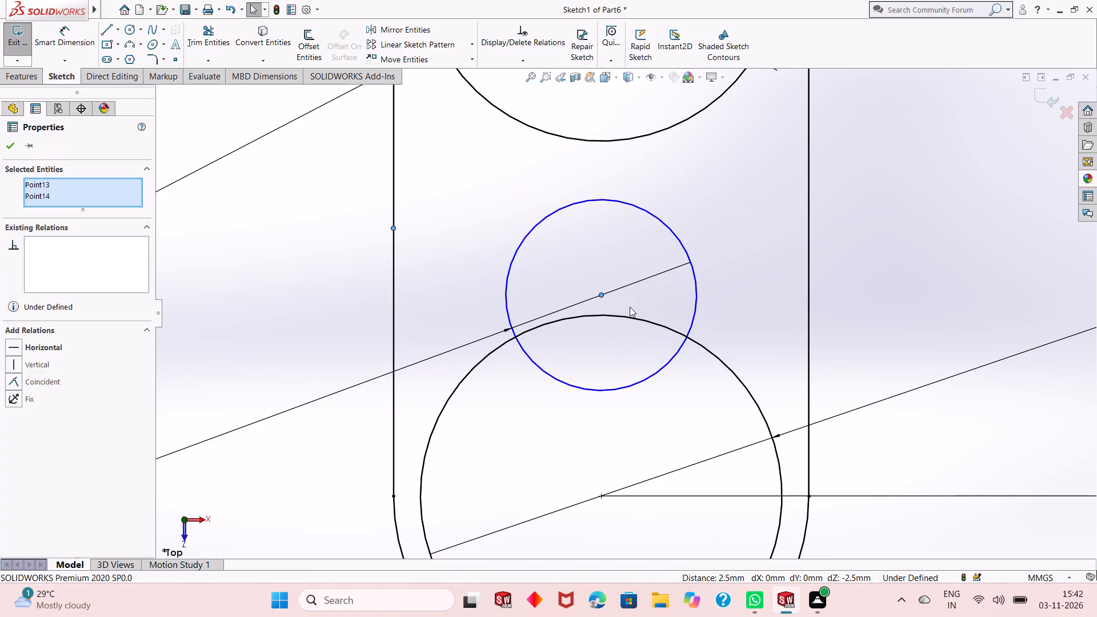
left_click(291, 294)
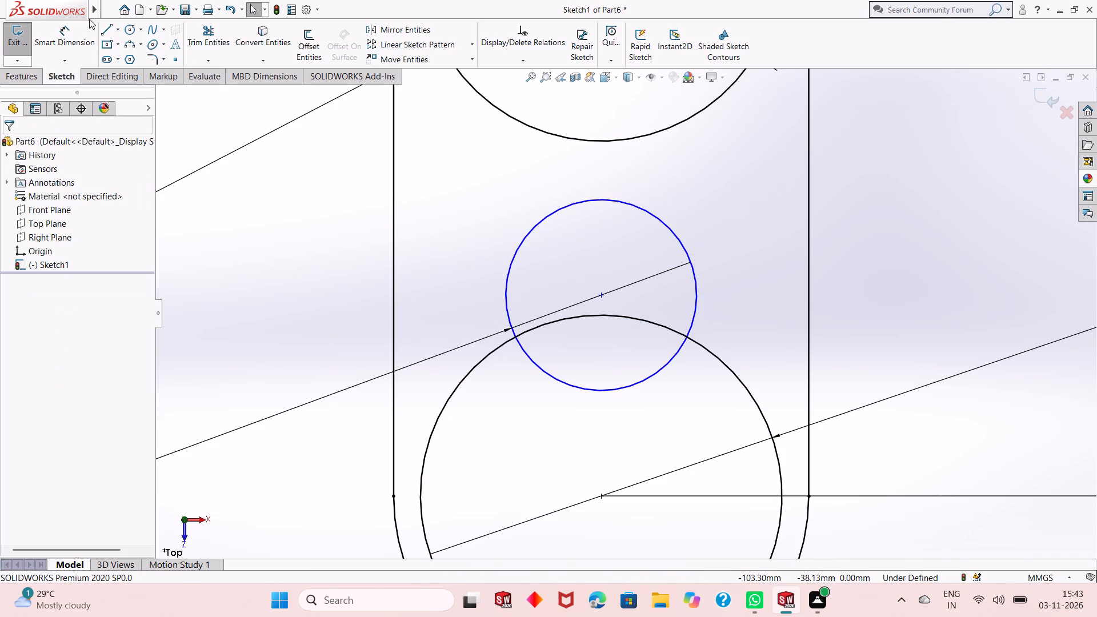
Draw a short vertical centreline upward from the top quadrant point of the lower 108 mm circle.
left_click(118, 26)
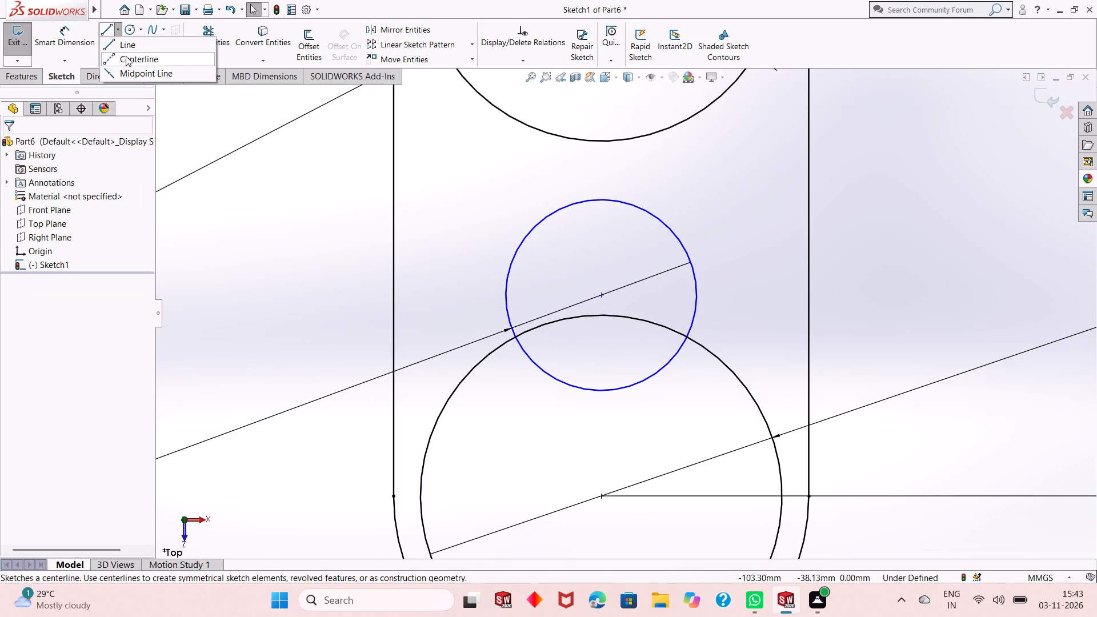
left_click(126, 56)
left_click(599, 314)
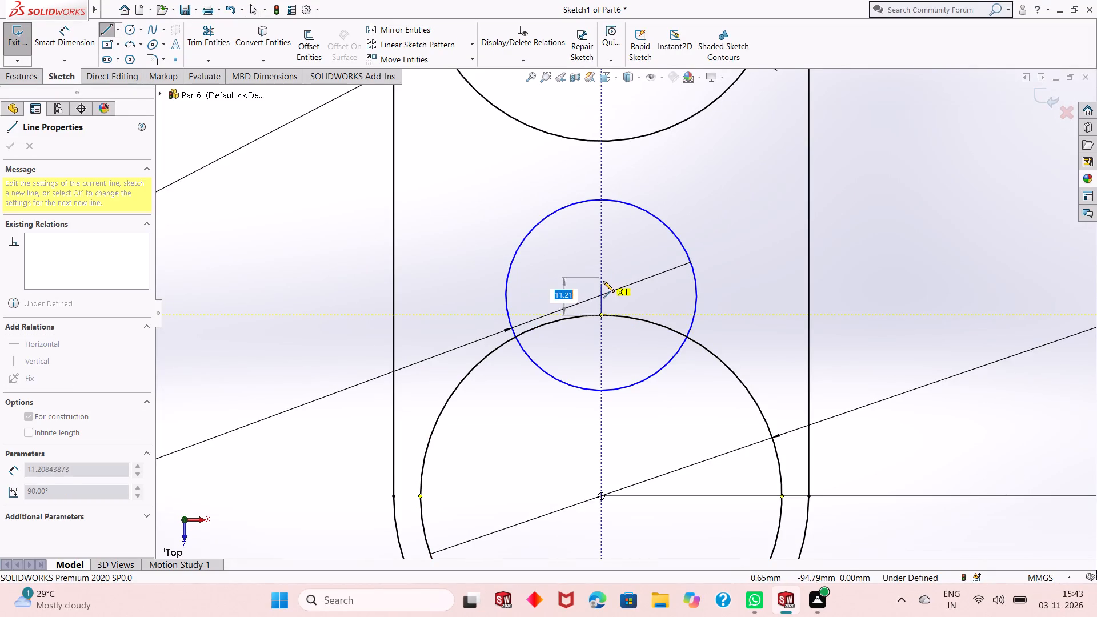
left_click(603, 285)
right_click(603, 285)
left_click(613, 293)
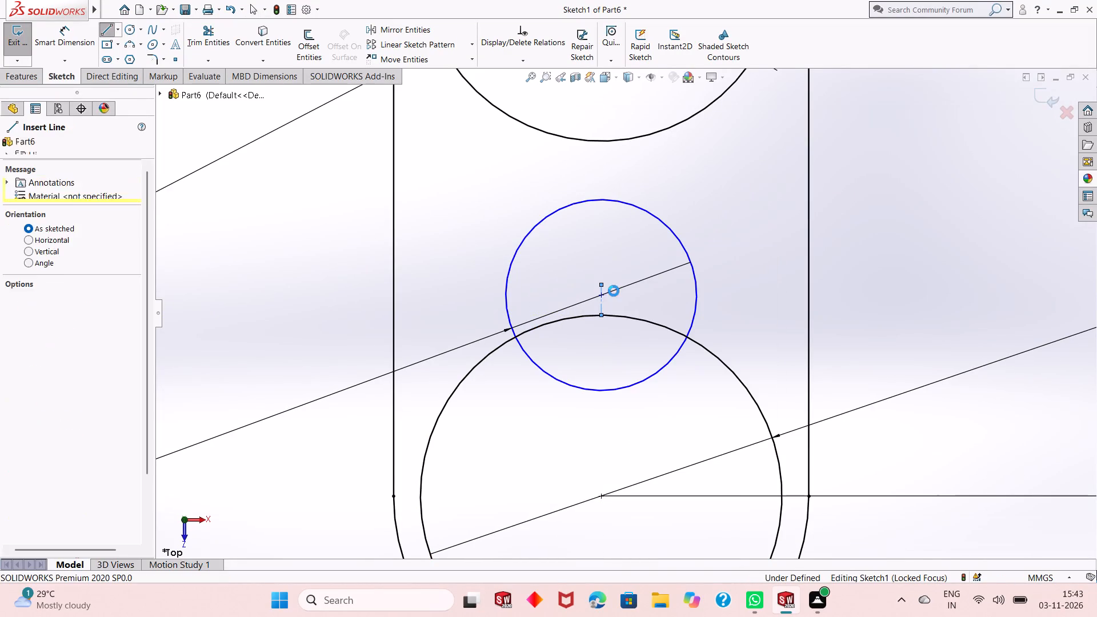
Draw a short vertical centreline upward from the bottom quadrant point of the middle 57 mm circle.
left_click(119, 30)
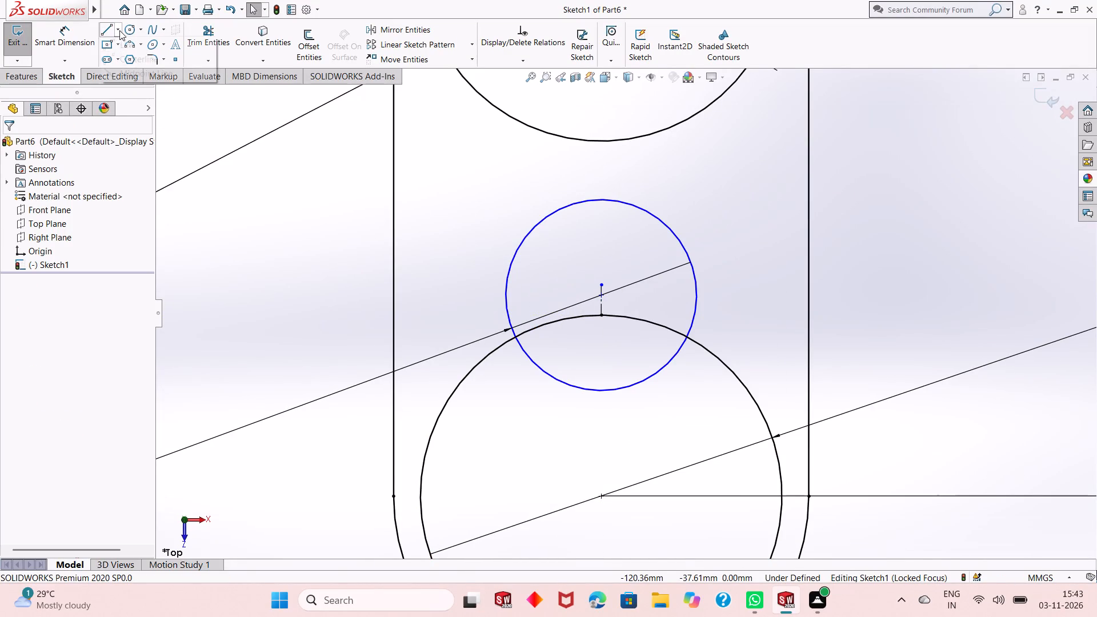
left_click(127, 57)
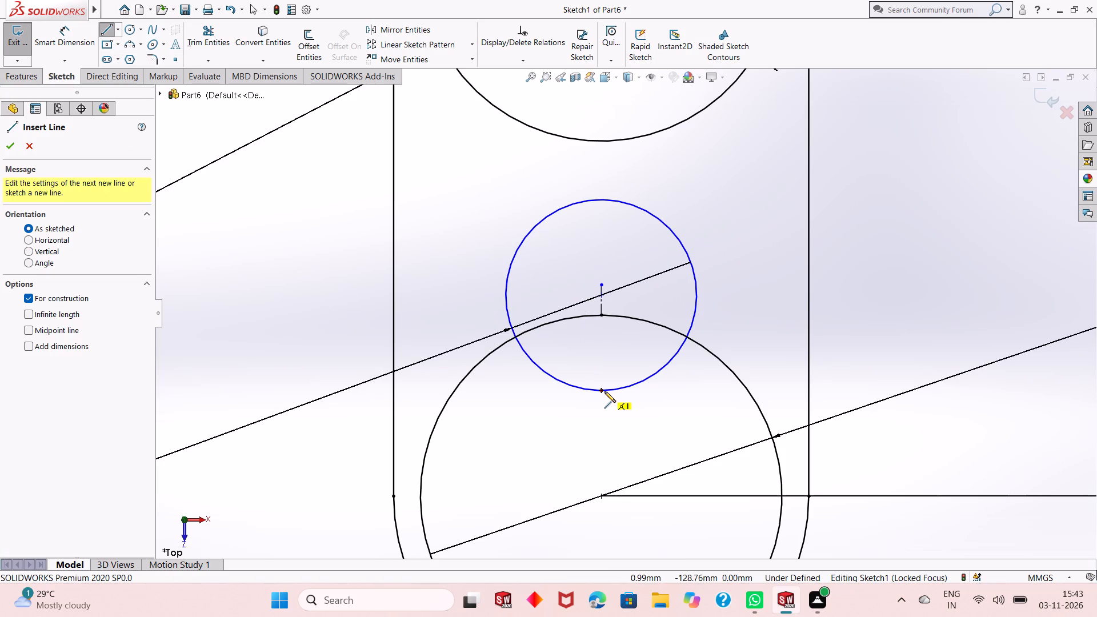
left_click(602, 391)
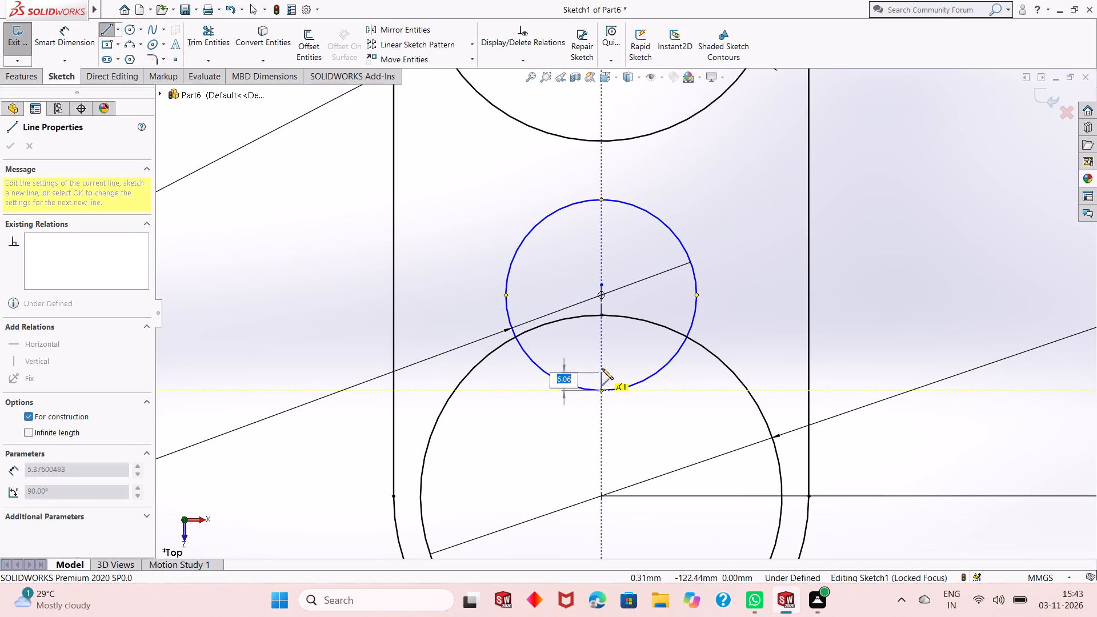
left_click(603, 366)
right_click(603, 366)
left_click(618, 373)
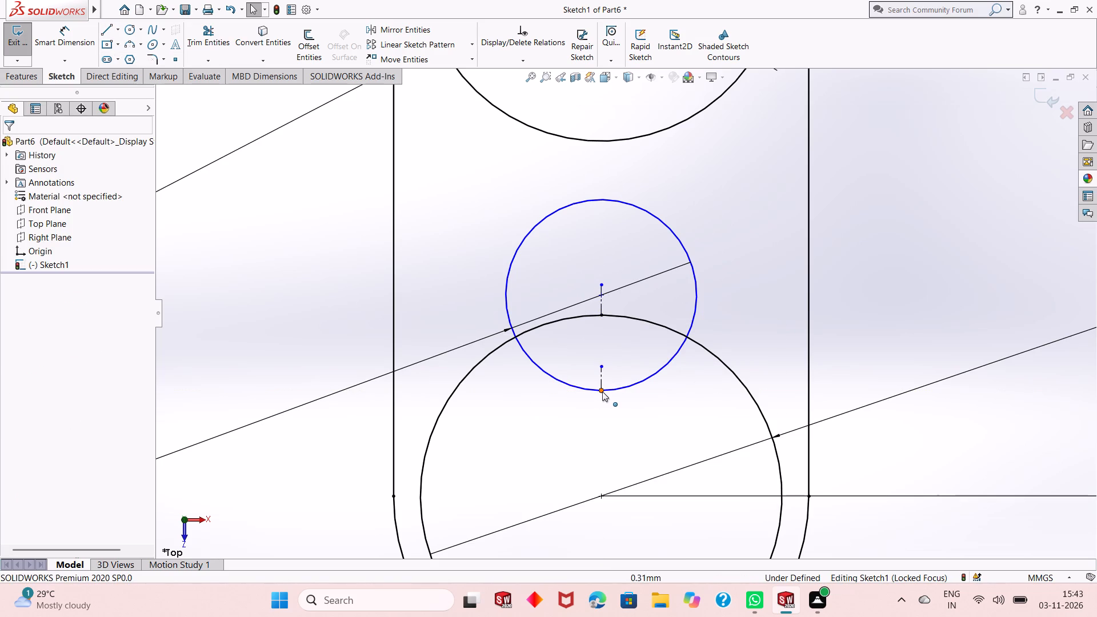
Merge the centreline endpoints at the middle circle's bottom and the lower 108 mm circle's top so the circles touch.
left_click(602, 391)
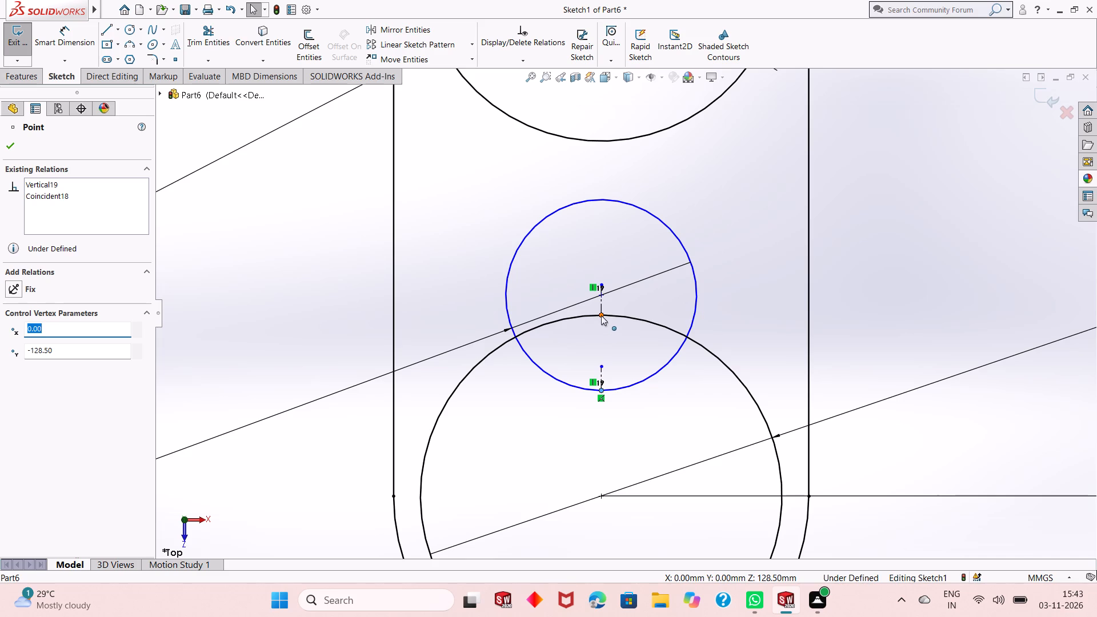
left_click(601, 315, "ctrl")
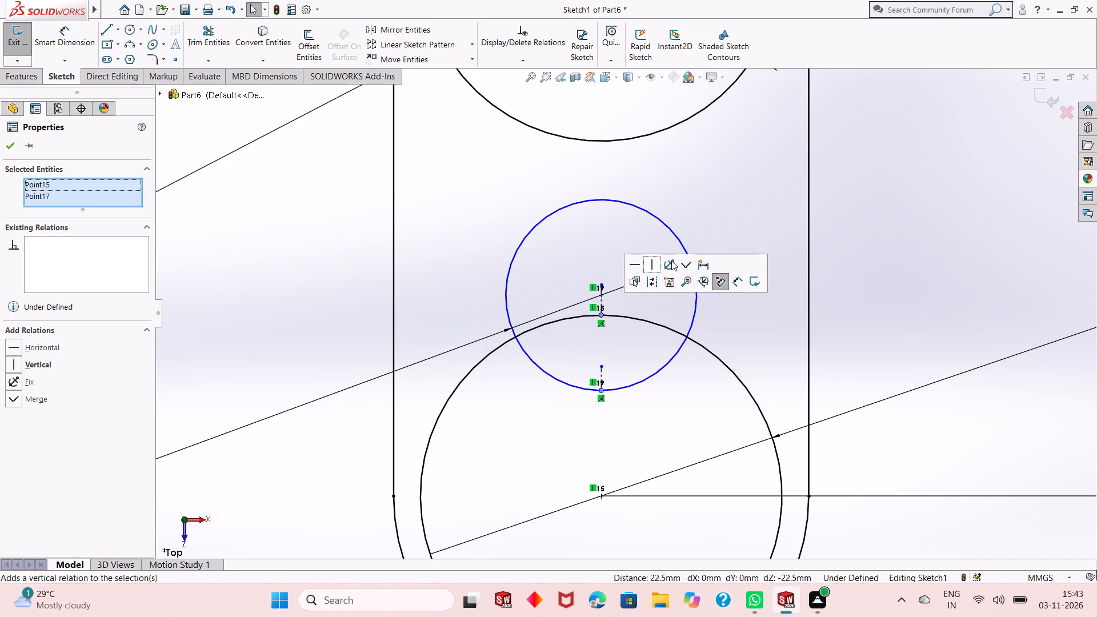
left_click(671, 261)
key("ctrl+z")
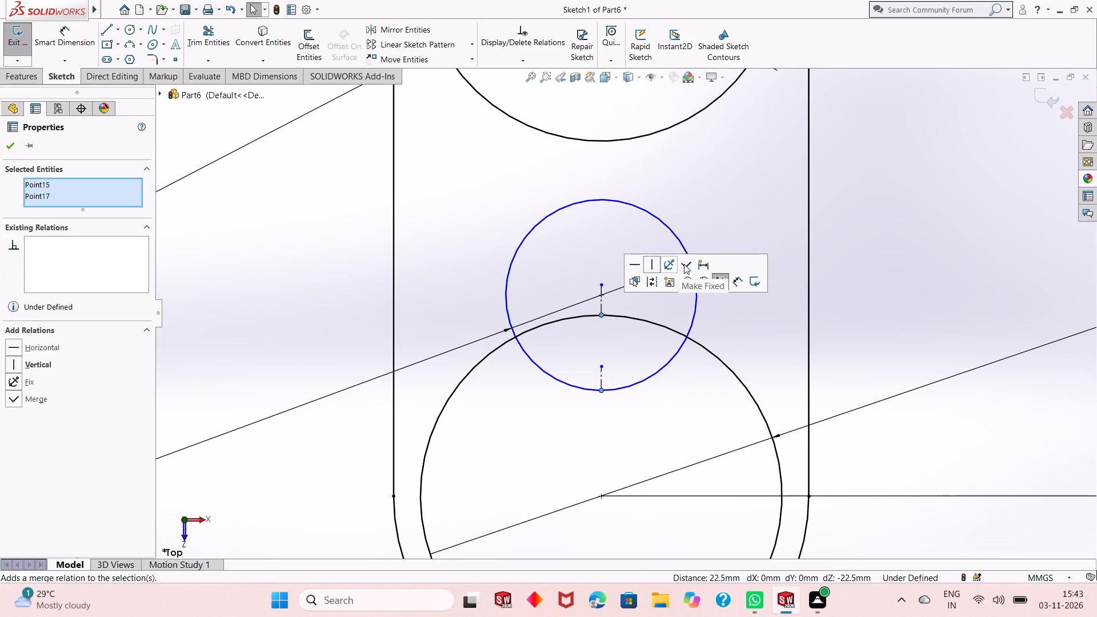
left_click(684, 264)
scroll(624, 340, "up", 2)
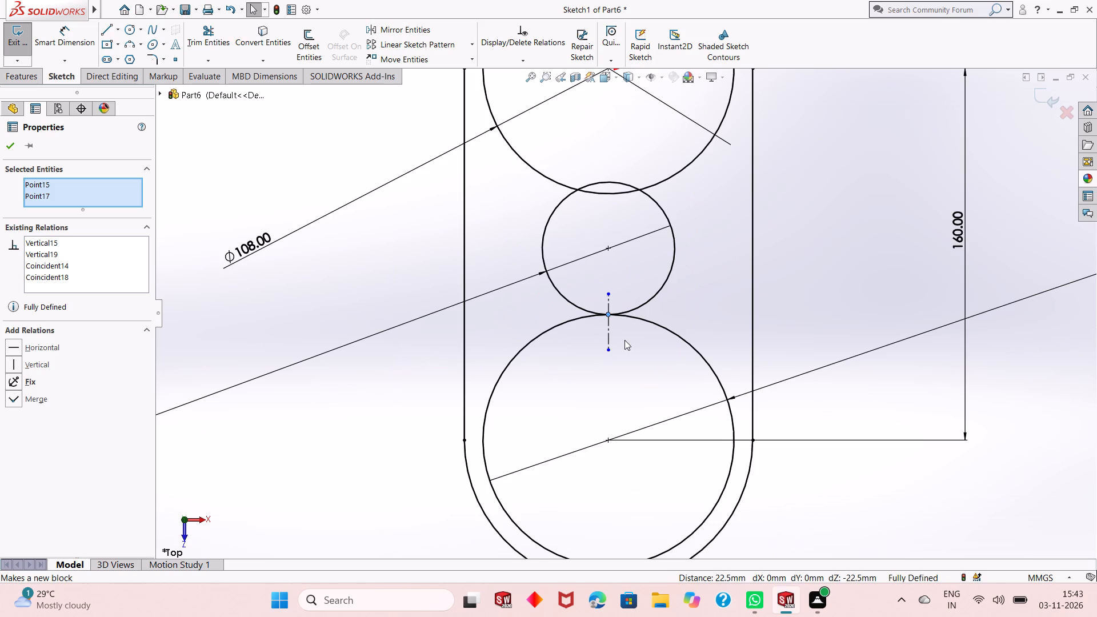
scroll(596, 342, "up", 1)
left_click(387, 415)
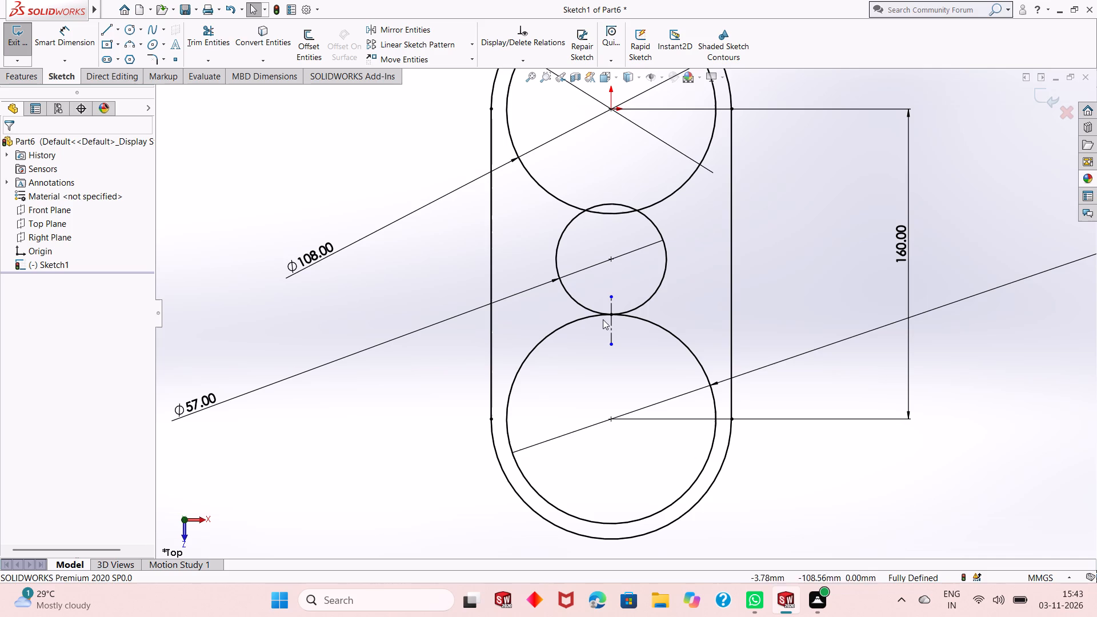
Set up a blind Boss-Extrude of the region between the slot outline and the circles, 50 mm deep in the reversed direction.
scroll(601, 320, "up", 2)
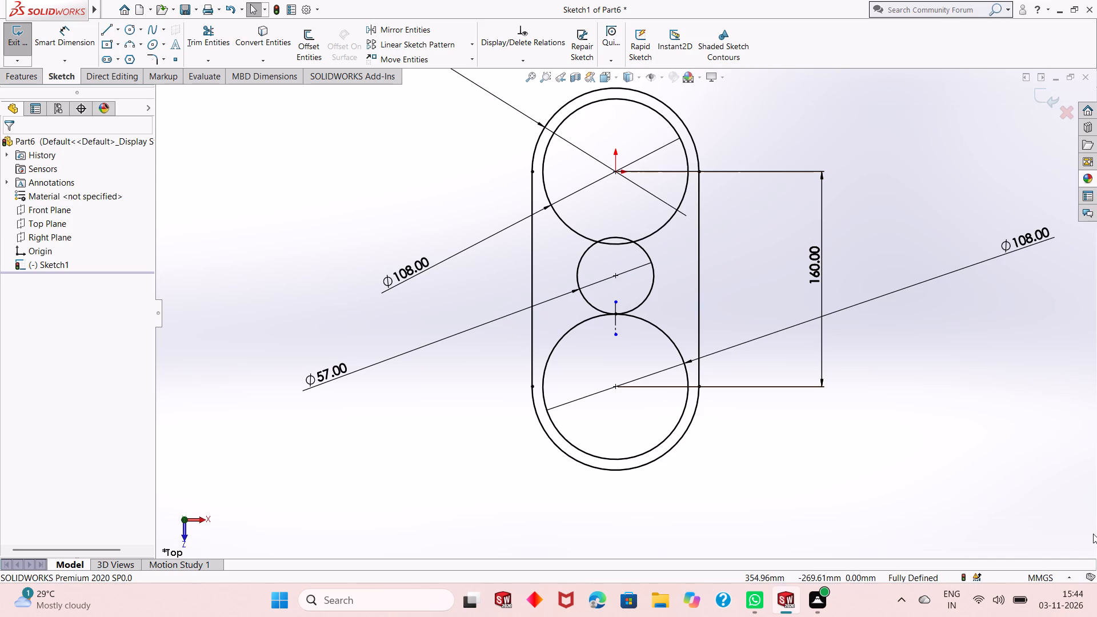
middle_click_drag(591, 359, 599, 255)
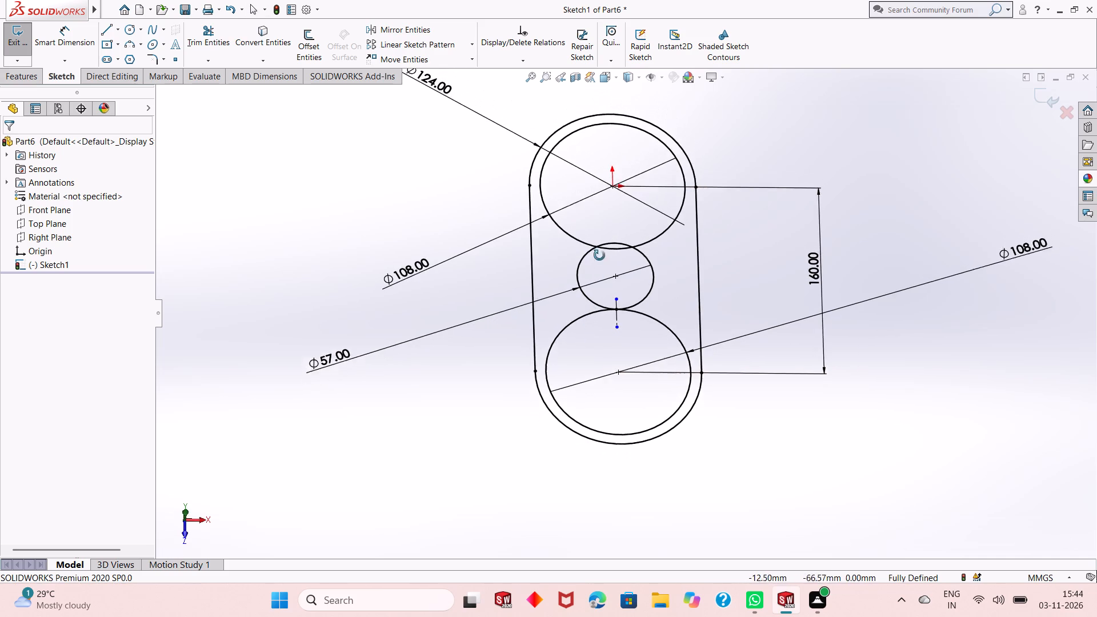
middle_click_drag(599, 255, 597, 246)
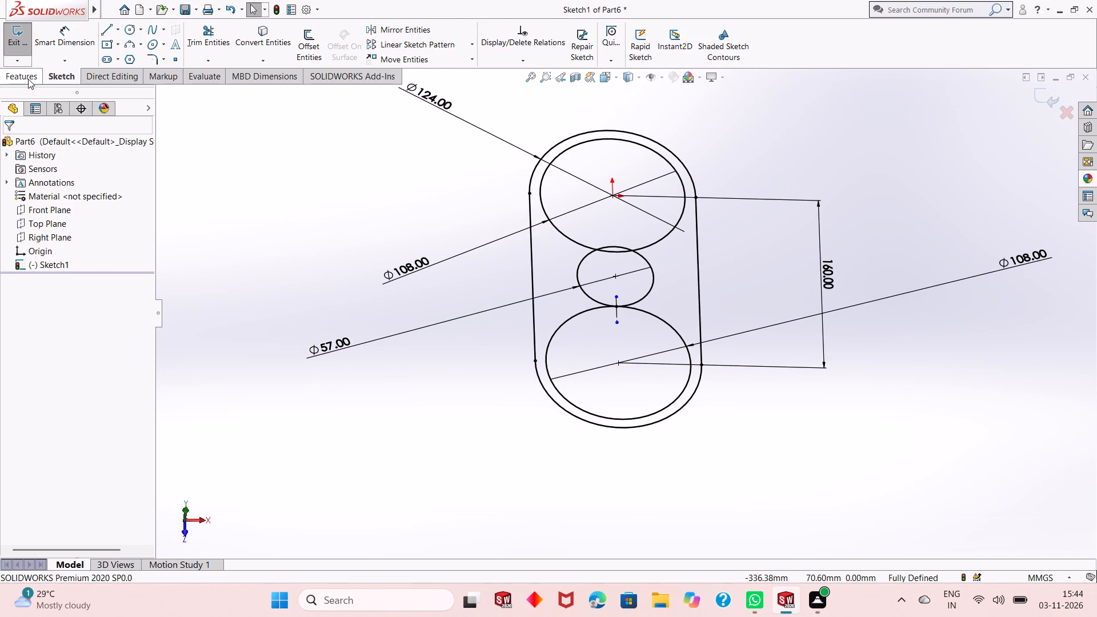
left_click(28, 79)
left_click(33, 57)
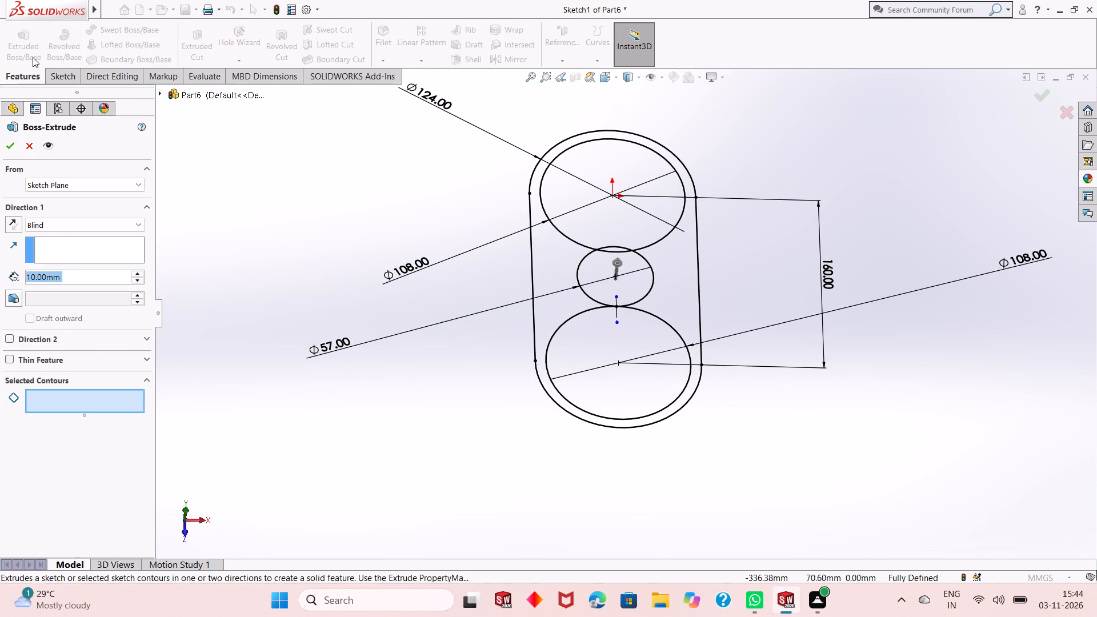
left_click(555, 248)
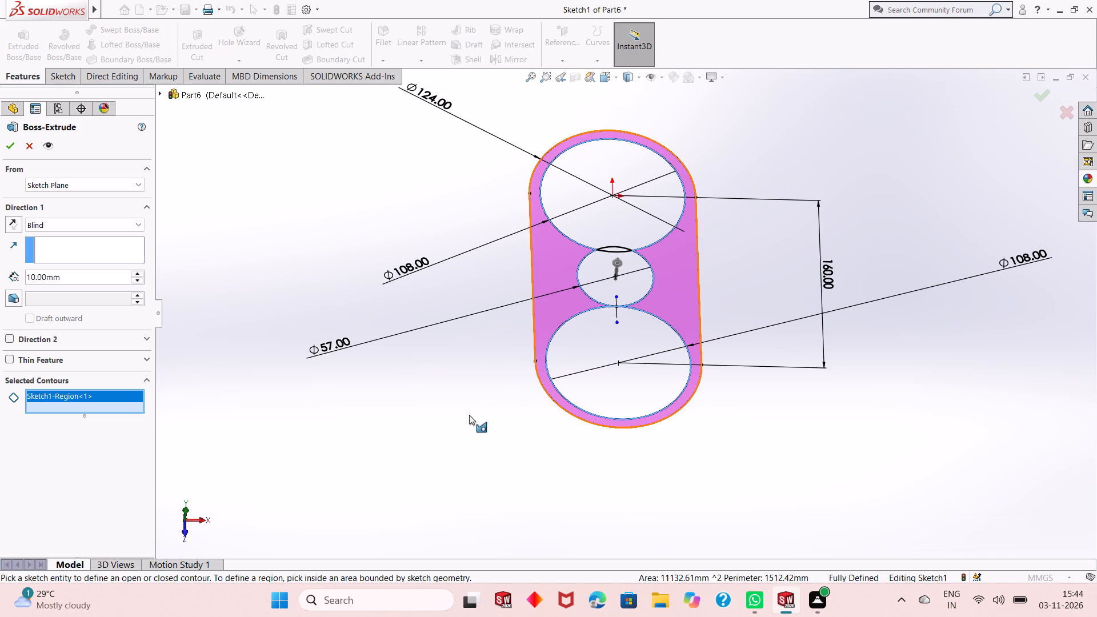
middle_click_drag(475, 378, 458, 307)
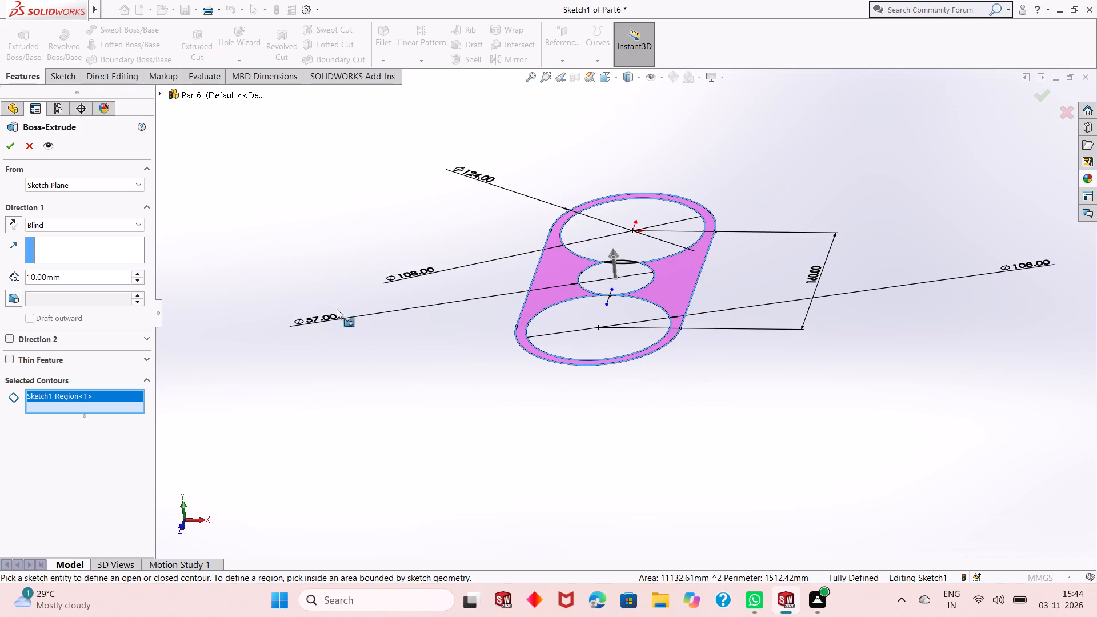
double_click(89, 278)
type("50")
key("Return")
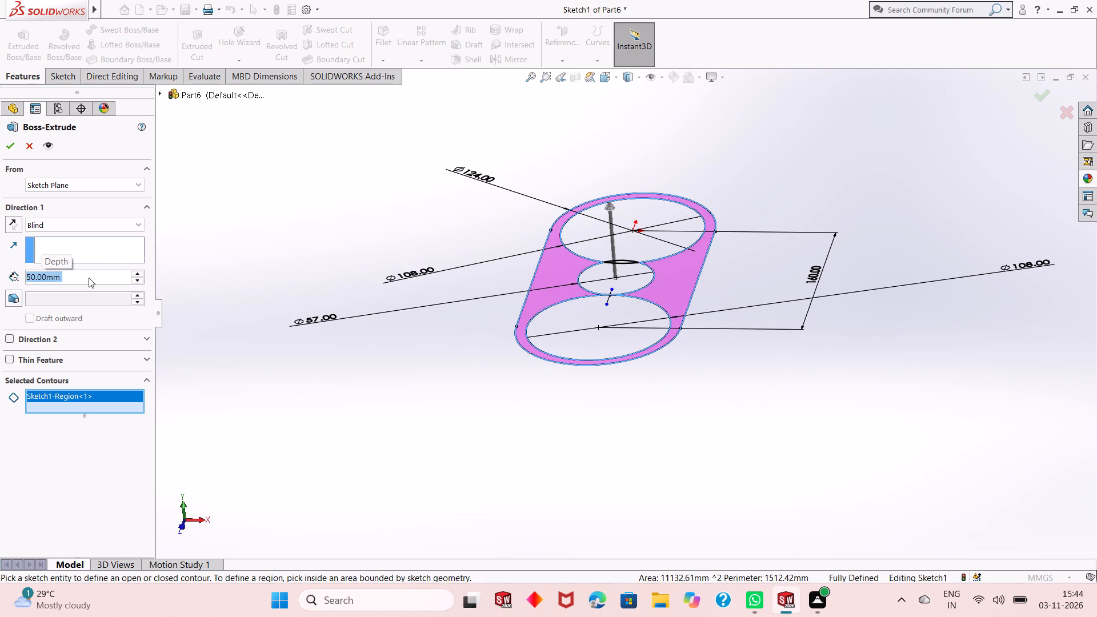
left_click(17, 227)
middle_click_drag(395, 362, 375, 351)
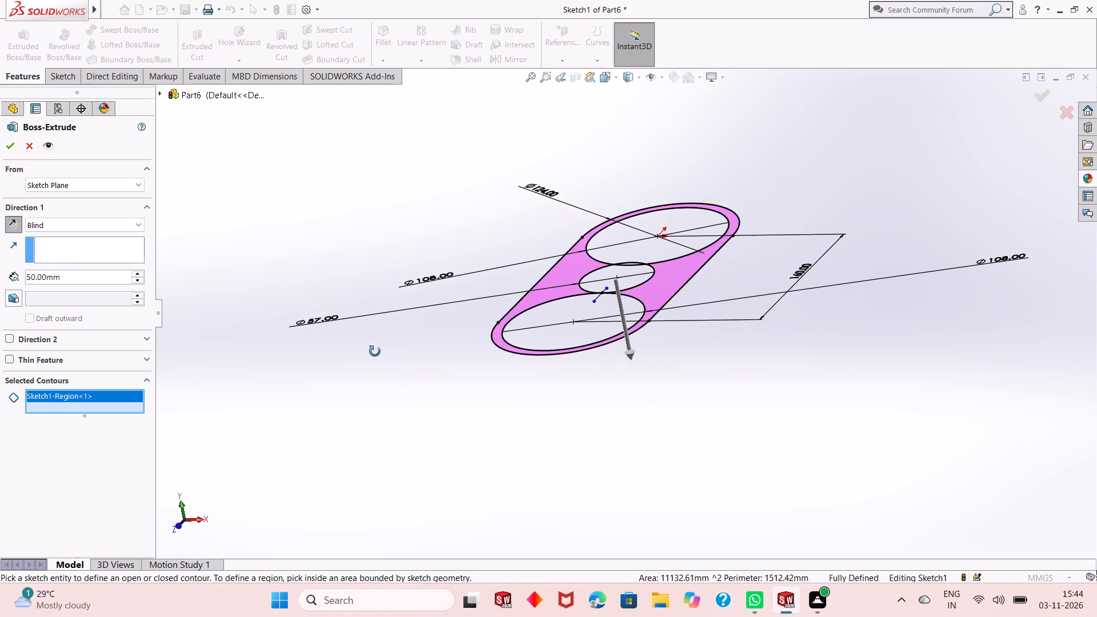
middle_click_drag(375, 351, 365, 278)
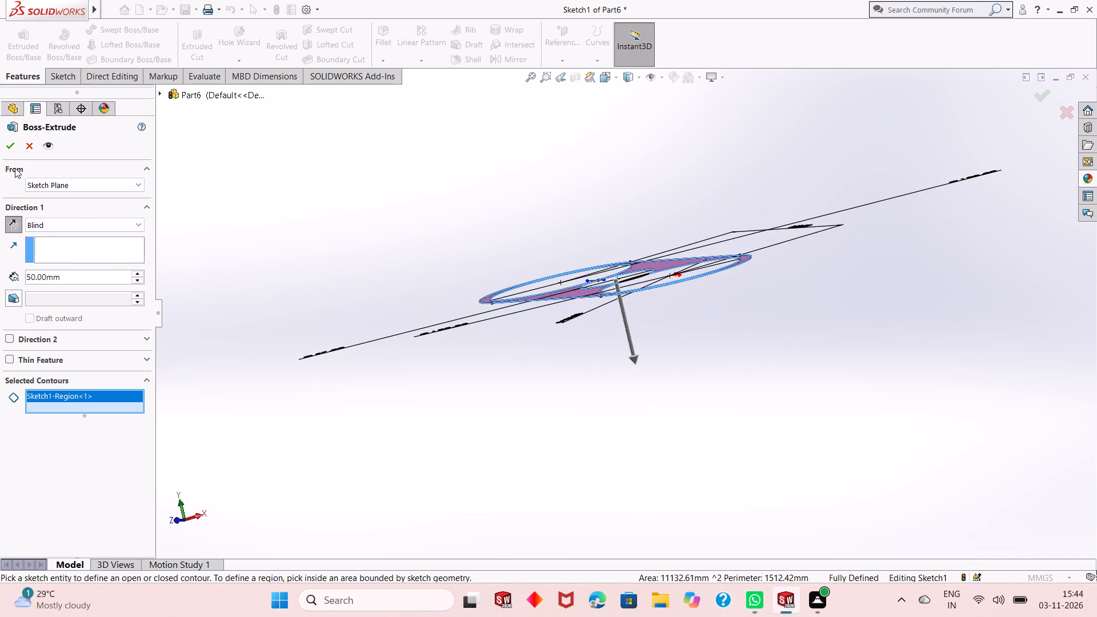
left_click(15, 149)
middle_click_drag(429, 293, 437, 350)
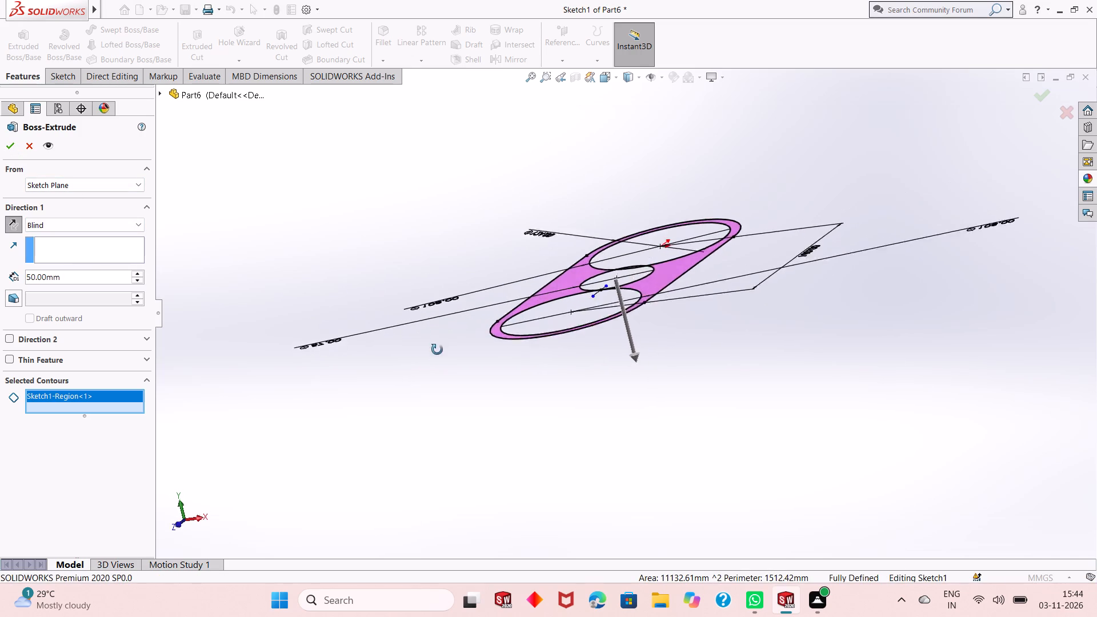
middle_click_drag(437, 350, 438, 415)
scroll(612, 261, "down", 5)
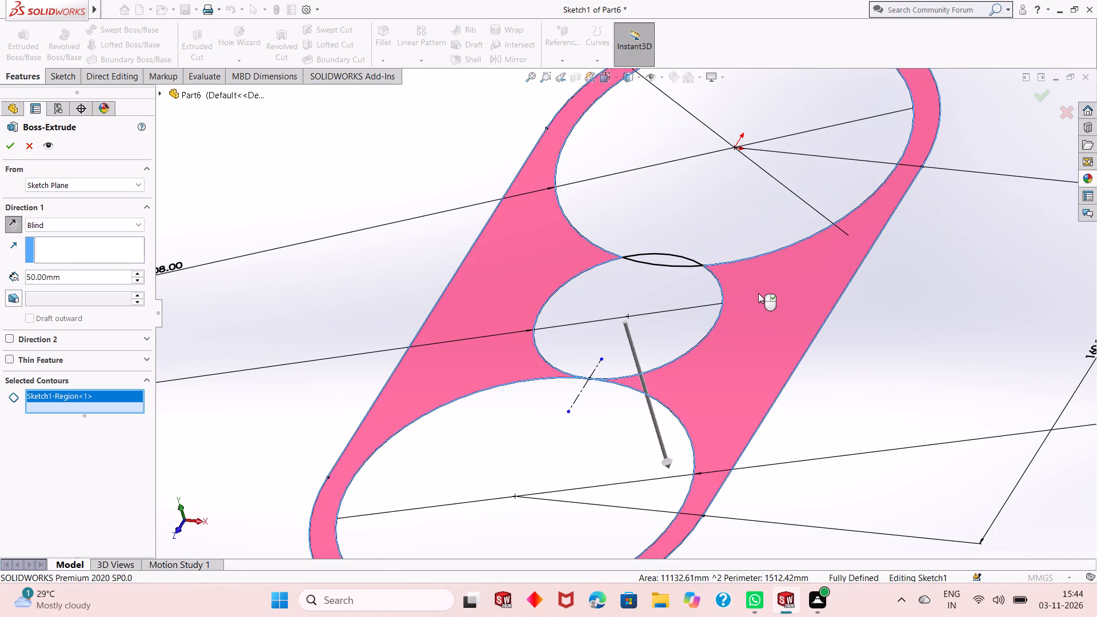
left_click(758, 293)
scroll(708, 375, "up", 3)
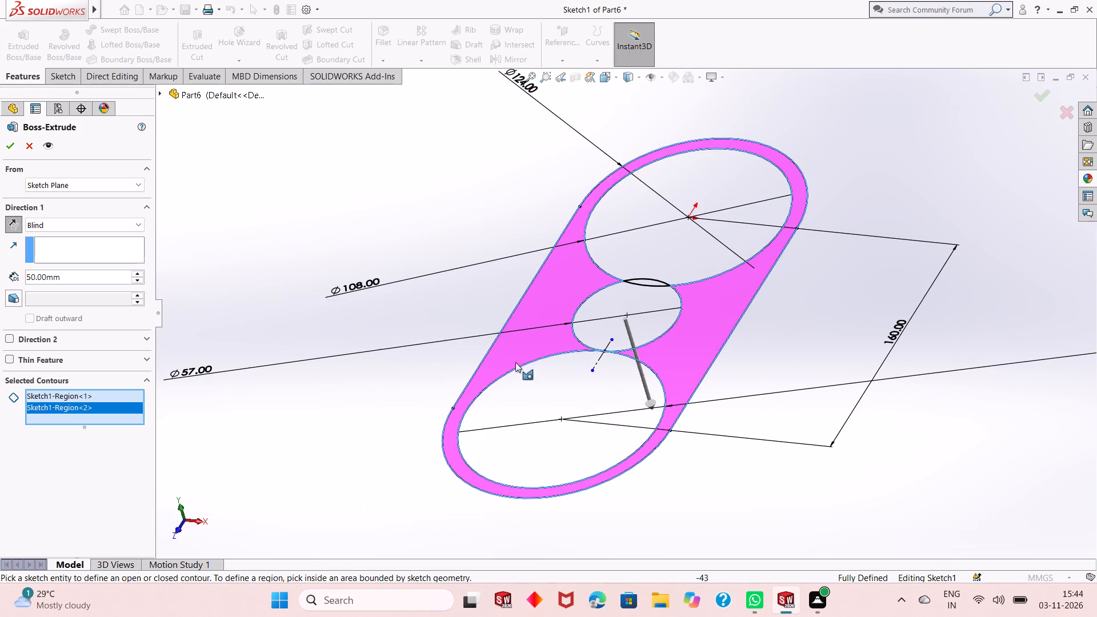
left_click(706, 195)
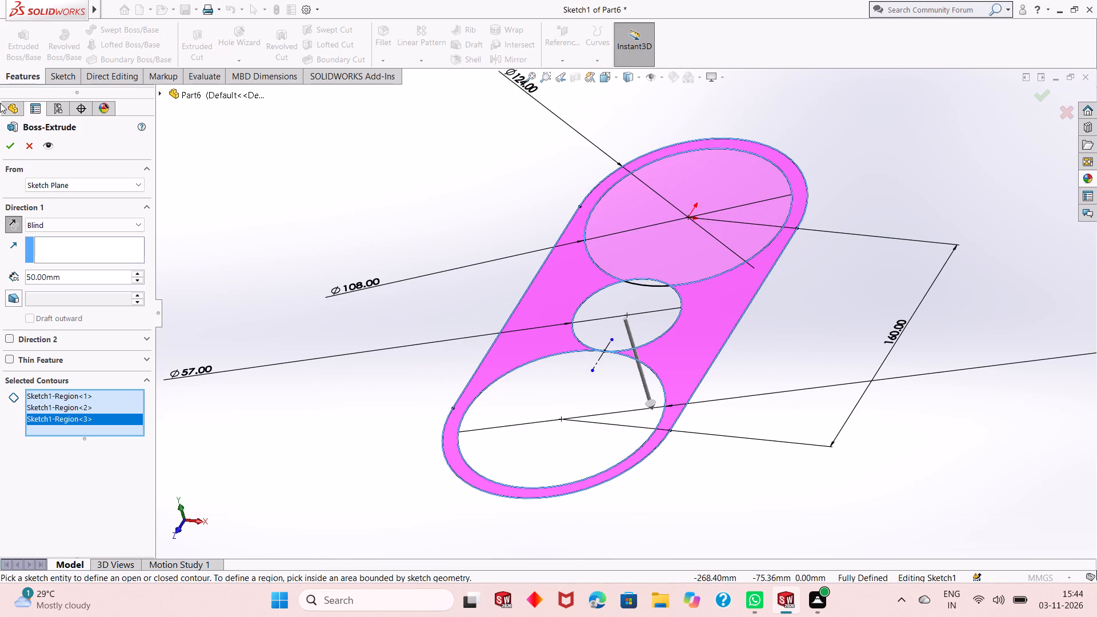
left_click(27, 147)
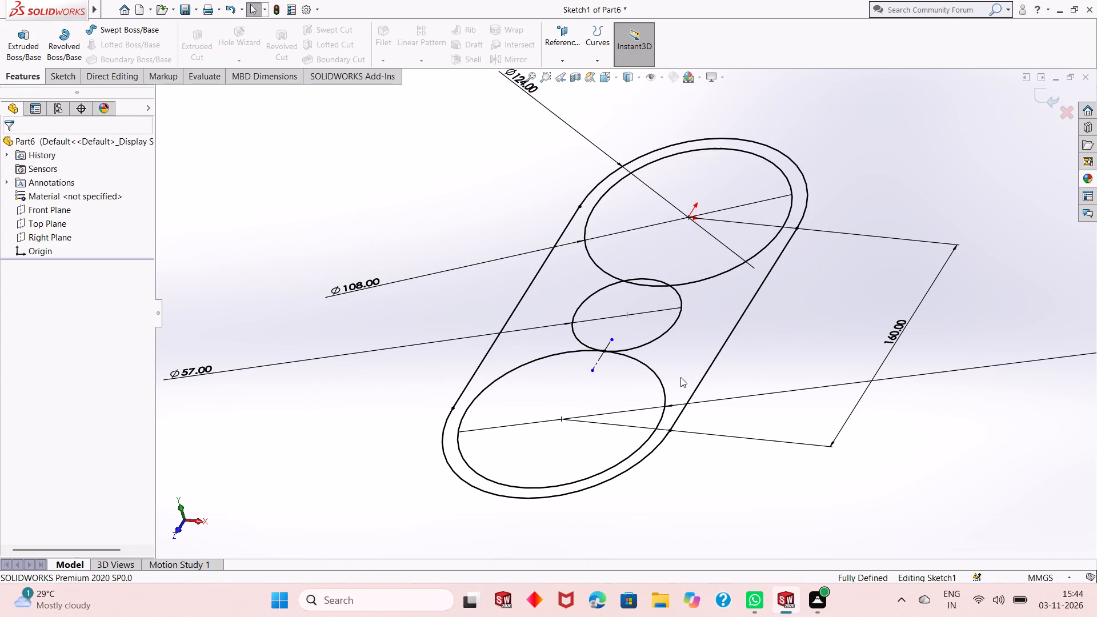
Start a new Boss-Extrude with the region between the slot outline and circles plus the lower 108 mm circle as contours.
scroll(680, 378, "up", 1)
middle_click_drag(686, 382, 706, 418)
scroll(674, 316, "down", 2)
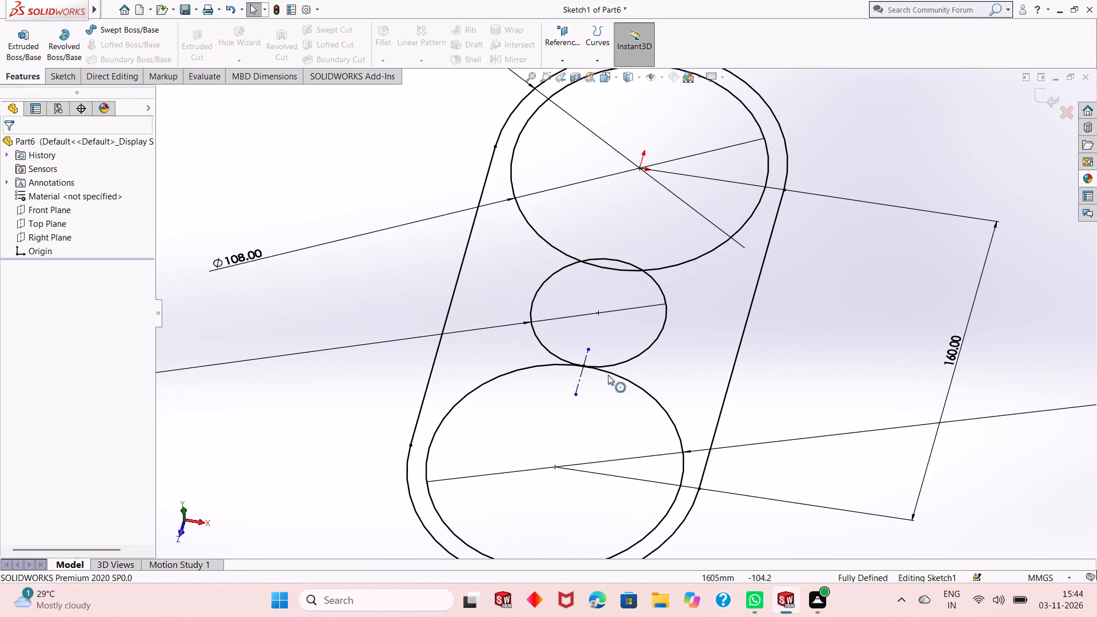
scroll(604, 379, "up", 2)
left_click(18, 44)
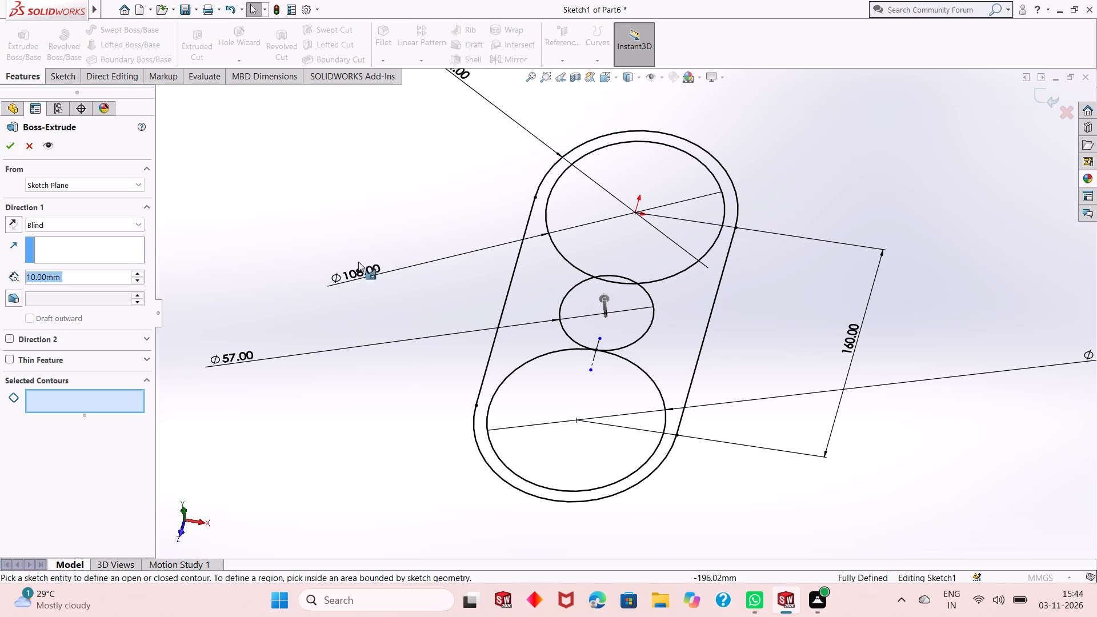
left_click(591, 391)
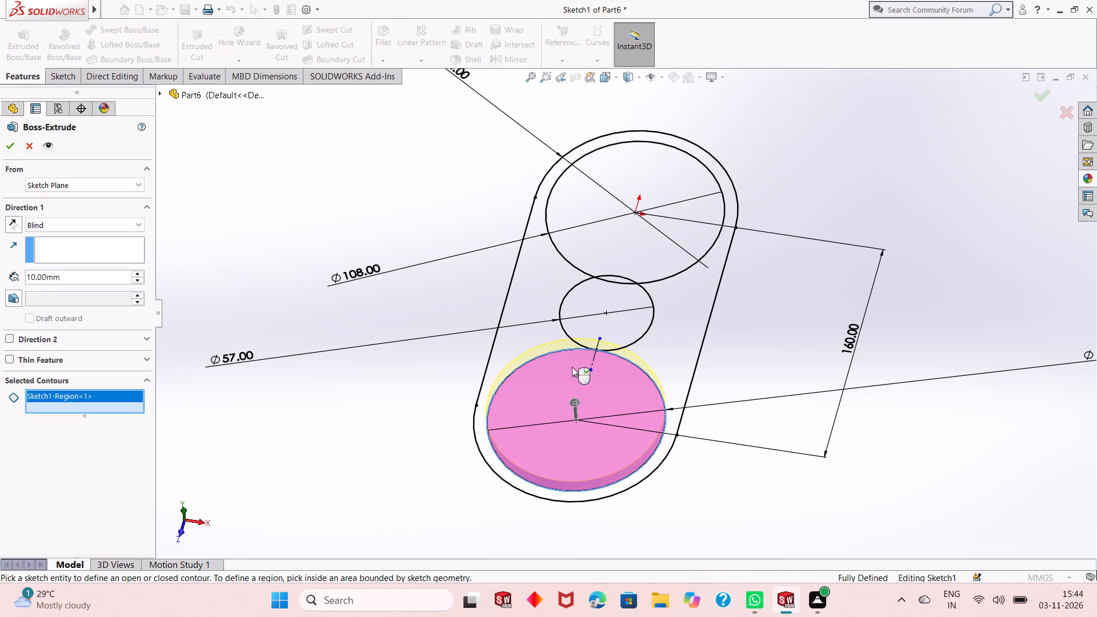
right_click(109, 399)
left_click(136, 420)
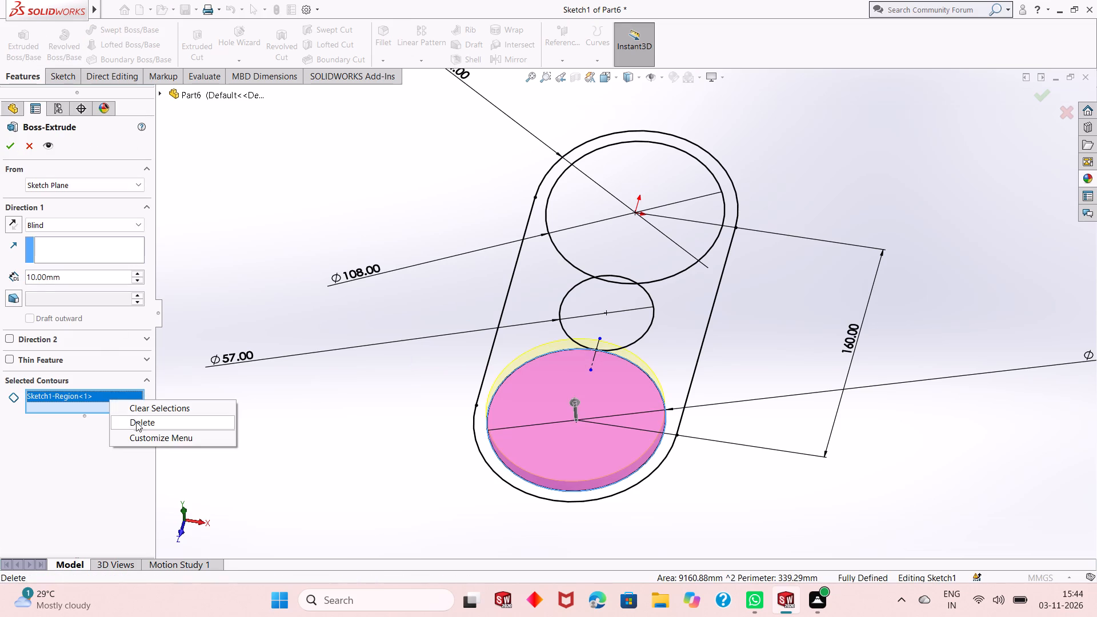
left_click(537, 335)
middle_click_drag(558, 442, 552, 355)
left_click(512, 360)
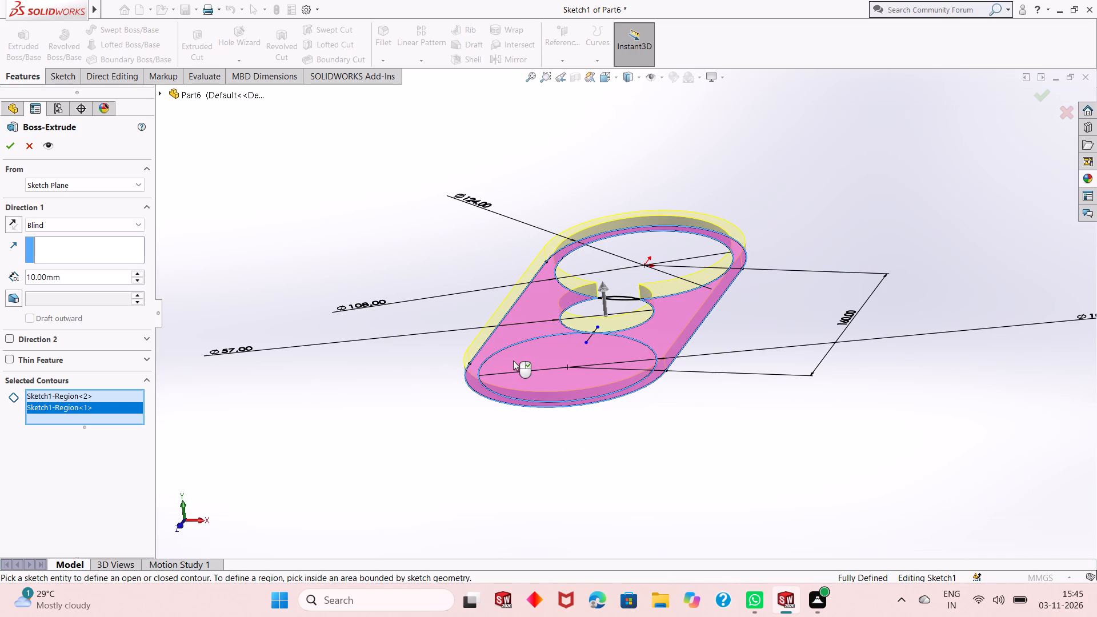
middle_click_drag(436, 444, 442, 410)
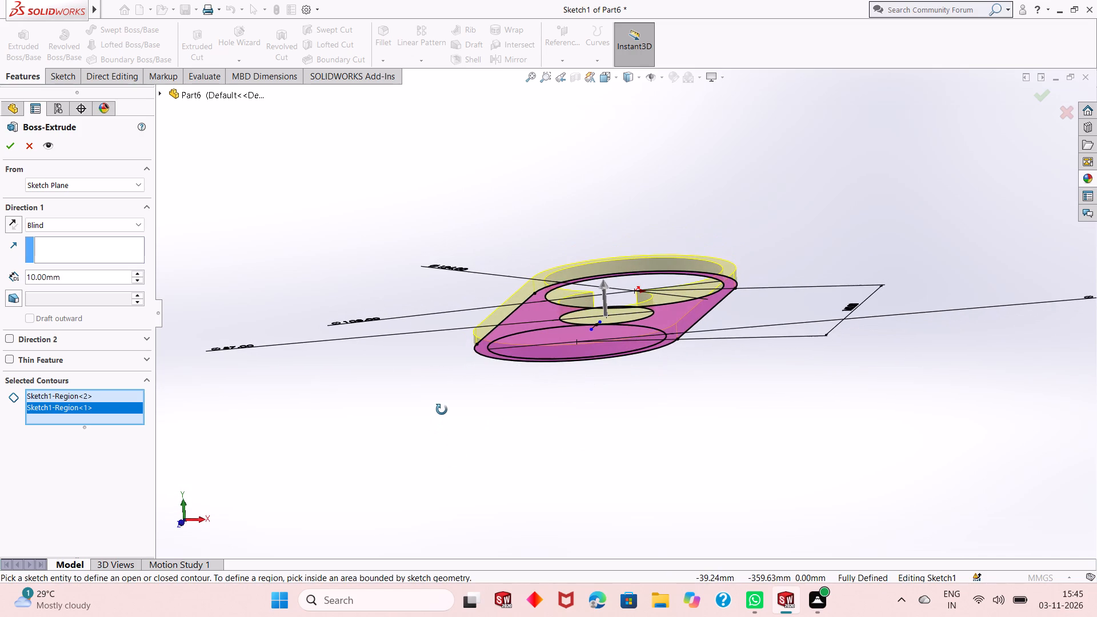
middle_click_drag(442, 410, 430, 427)
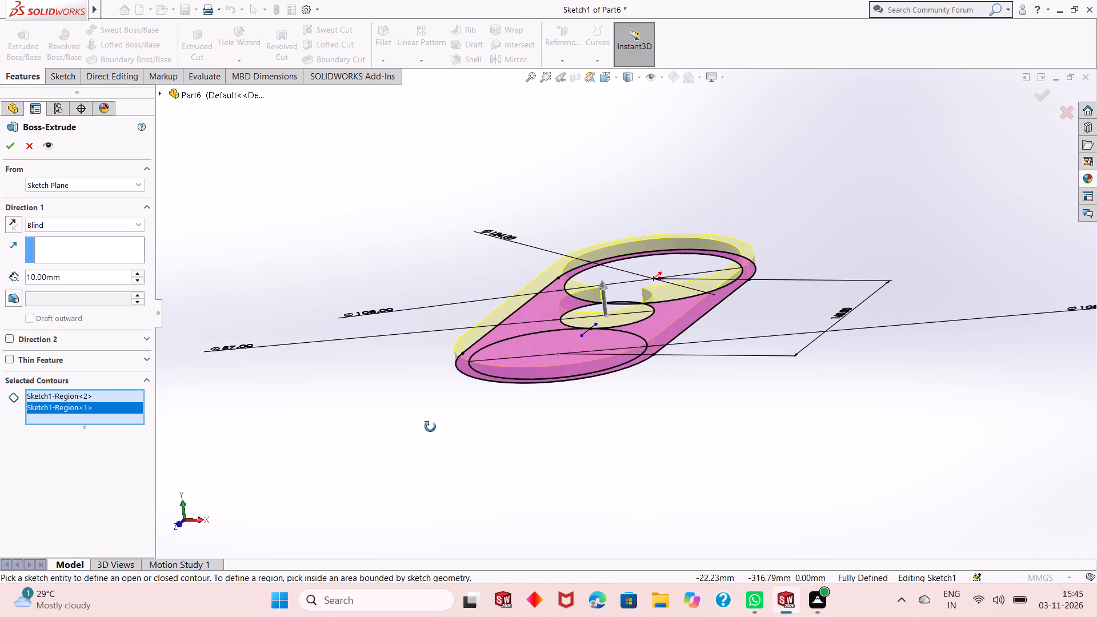
middle_click_drag(430, 427, 430, 432)
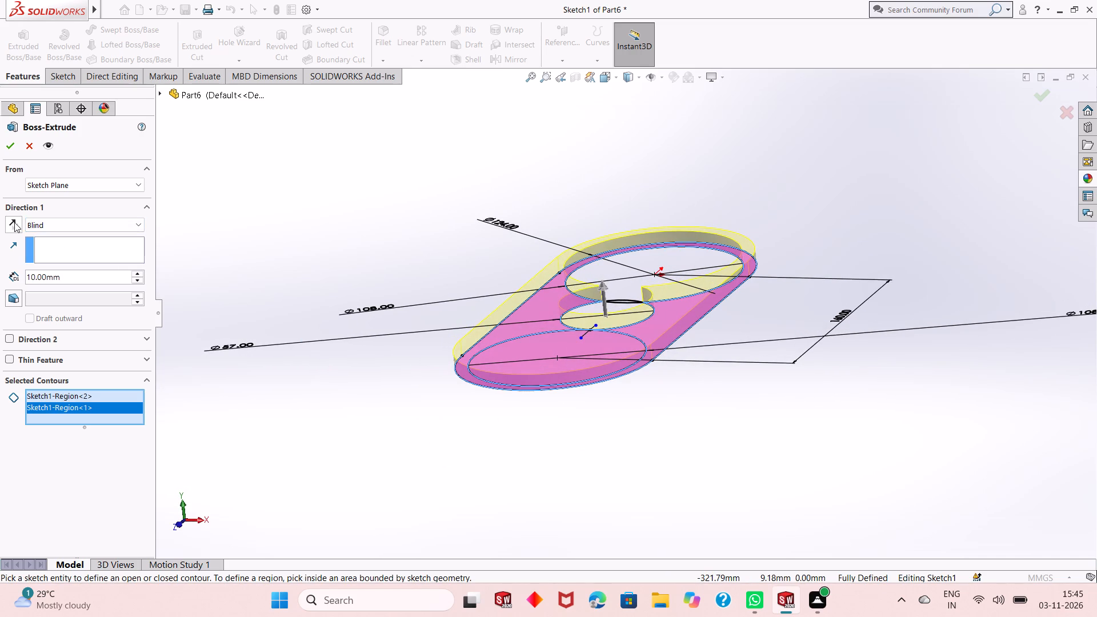
Reverse the extrusion, add the middle 57 mm circle region, and finish it with a blind depth of 114-67 mm.
left_click(14, 222)
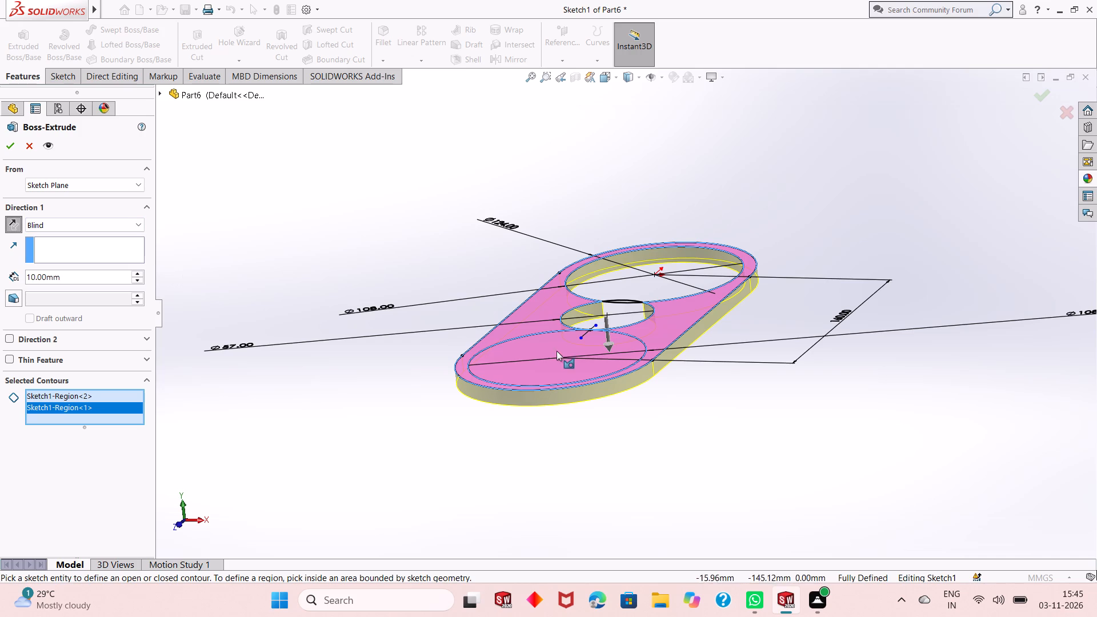
left_click(624, 311)
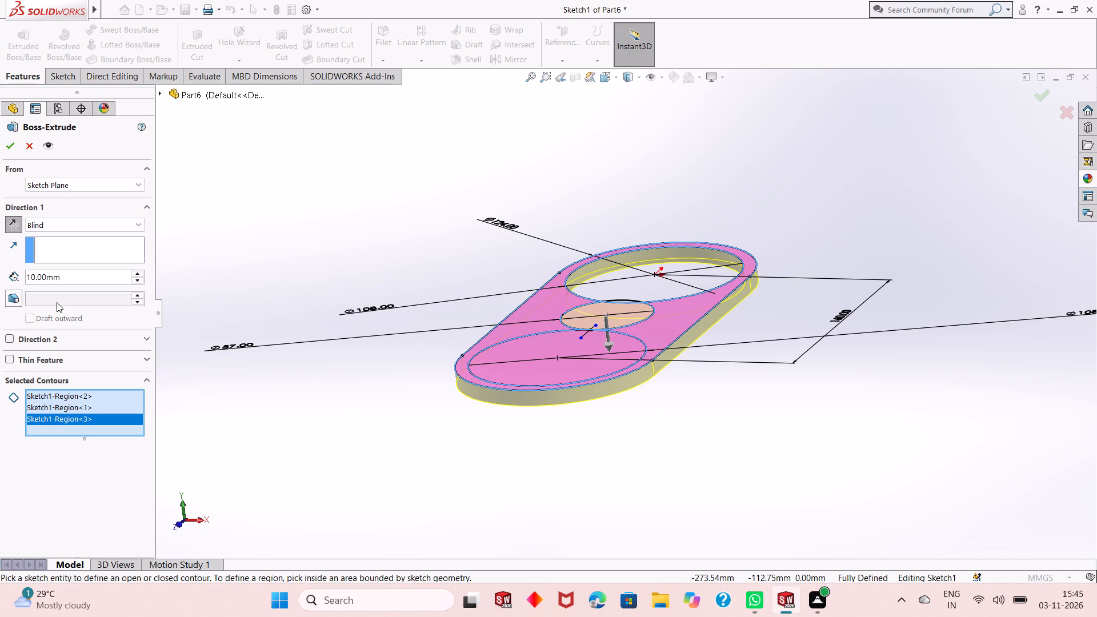
double_click(71, 279)
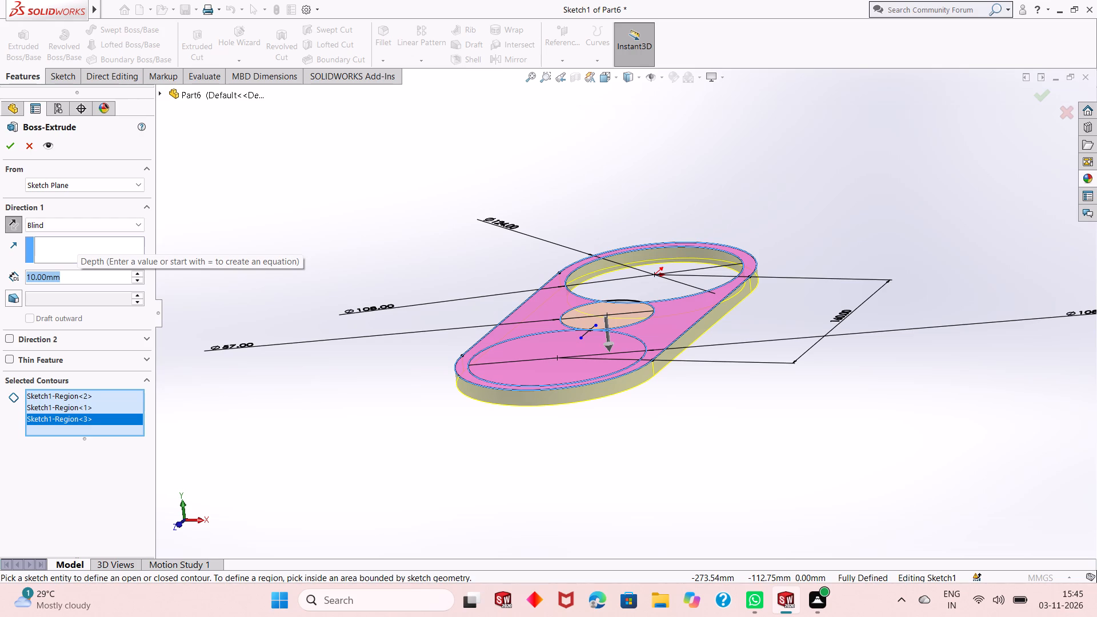
type("114-")
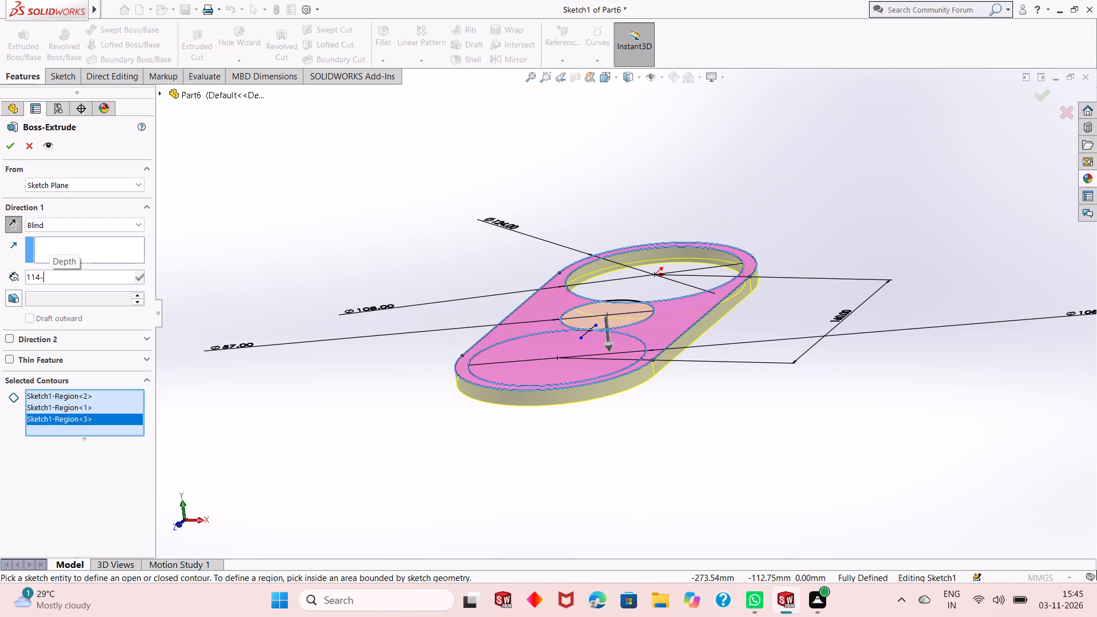
type("67")
key("Return")
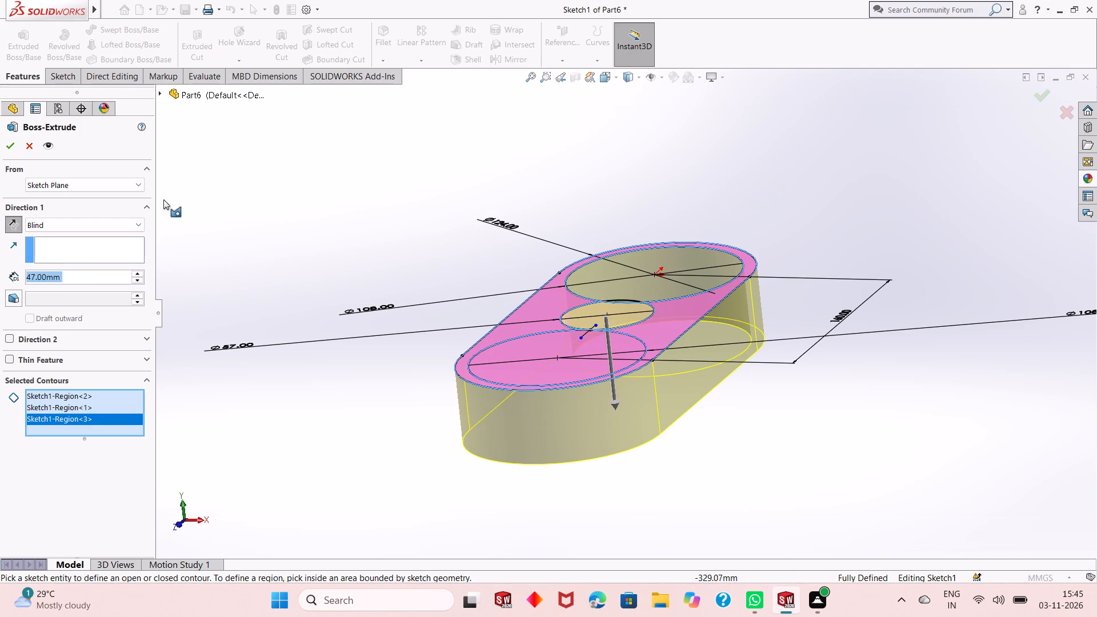
left_click(14, 145)
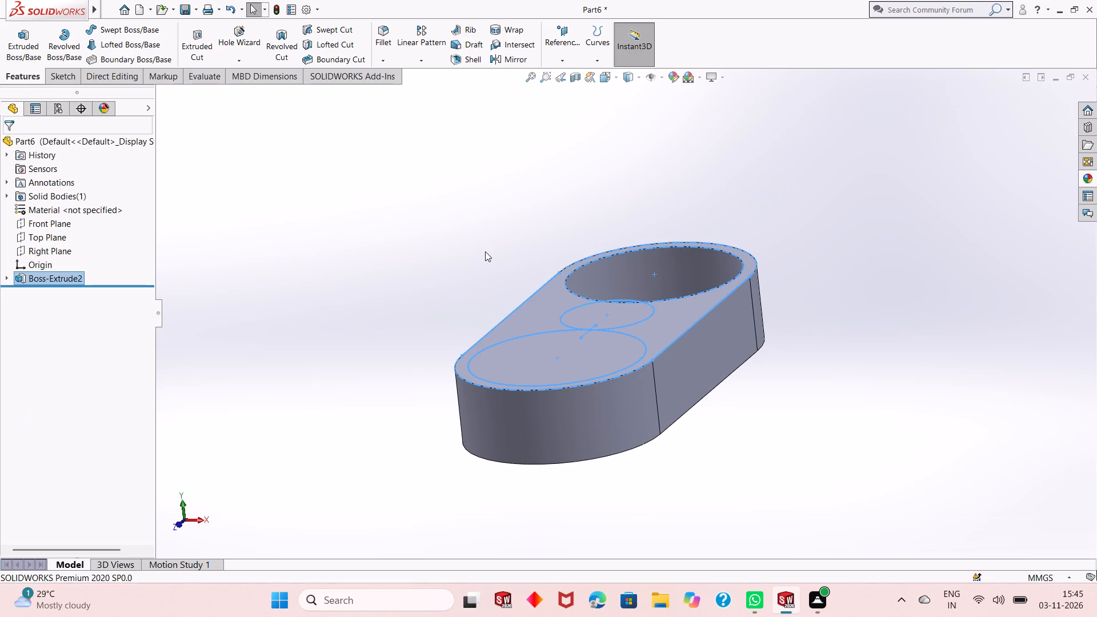
left_click(463, 274)
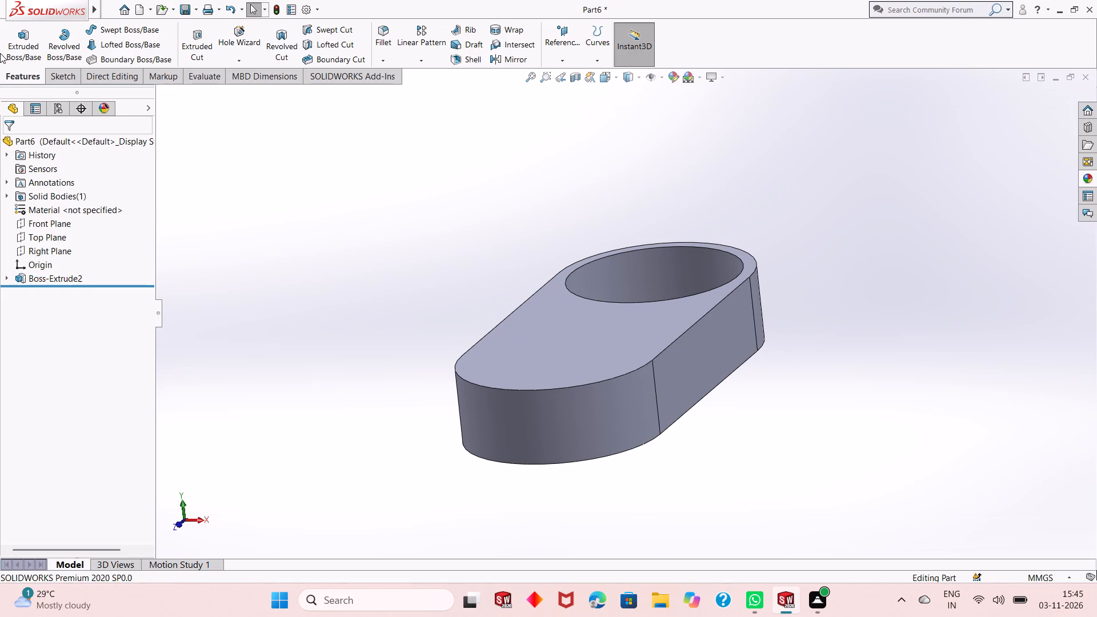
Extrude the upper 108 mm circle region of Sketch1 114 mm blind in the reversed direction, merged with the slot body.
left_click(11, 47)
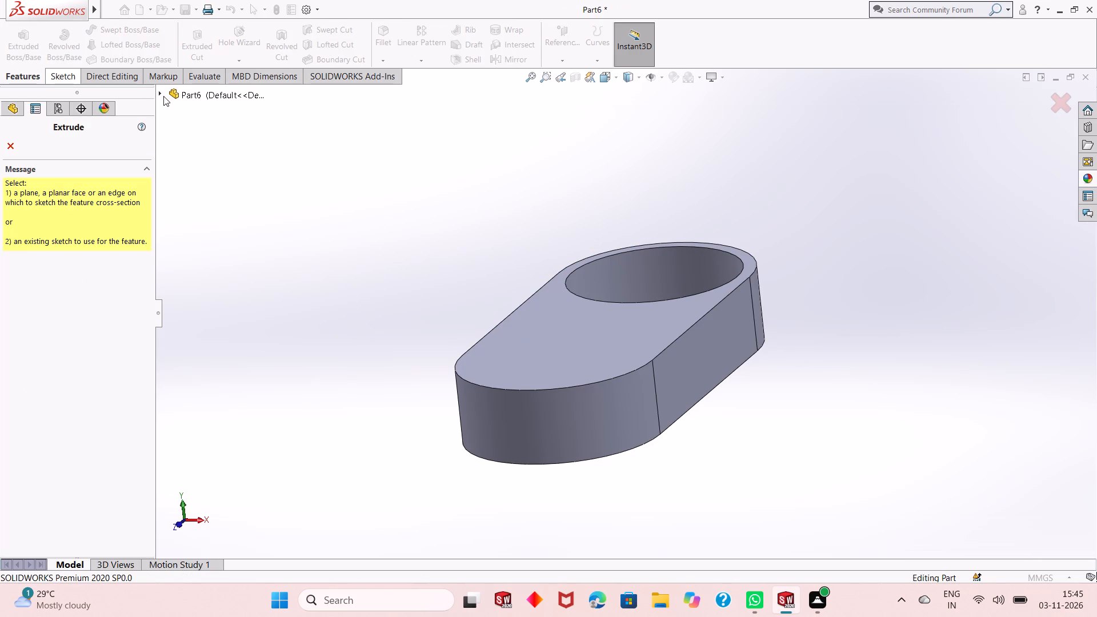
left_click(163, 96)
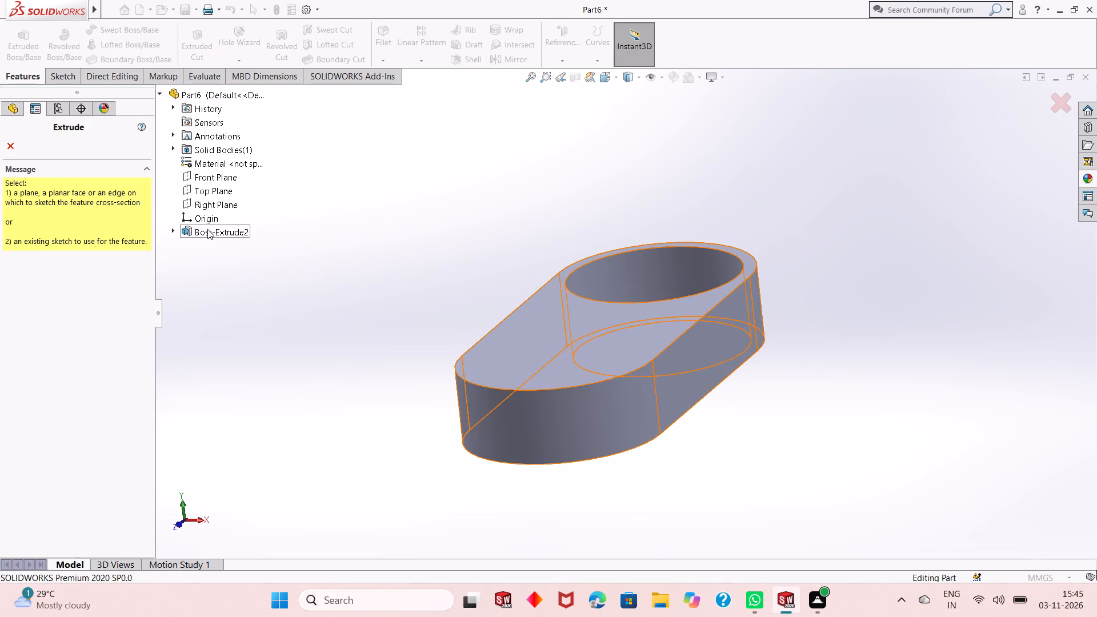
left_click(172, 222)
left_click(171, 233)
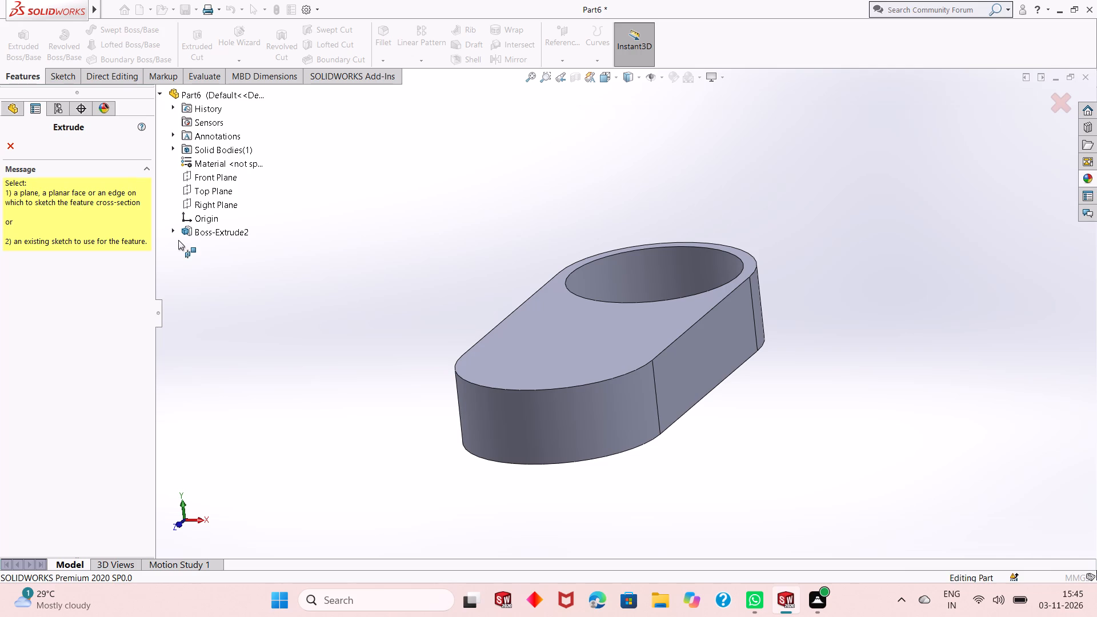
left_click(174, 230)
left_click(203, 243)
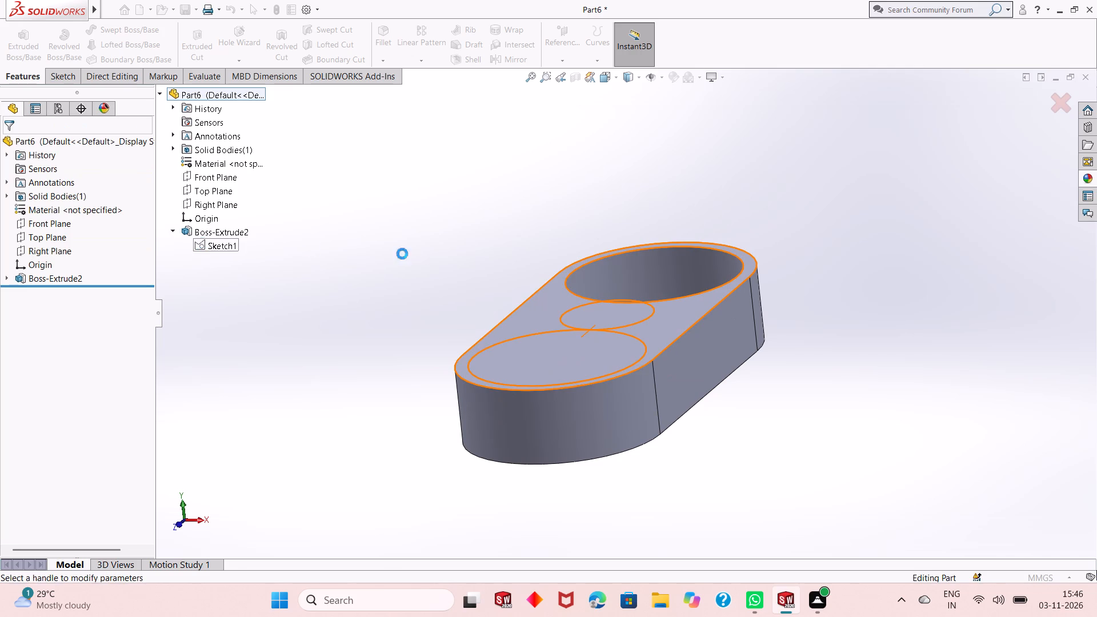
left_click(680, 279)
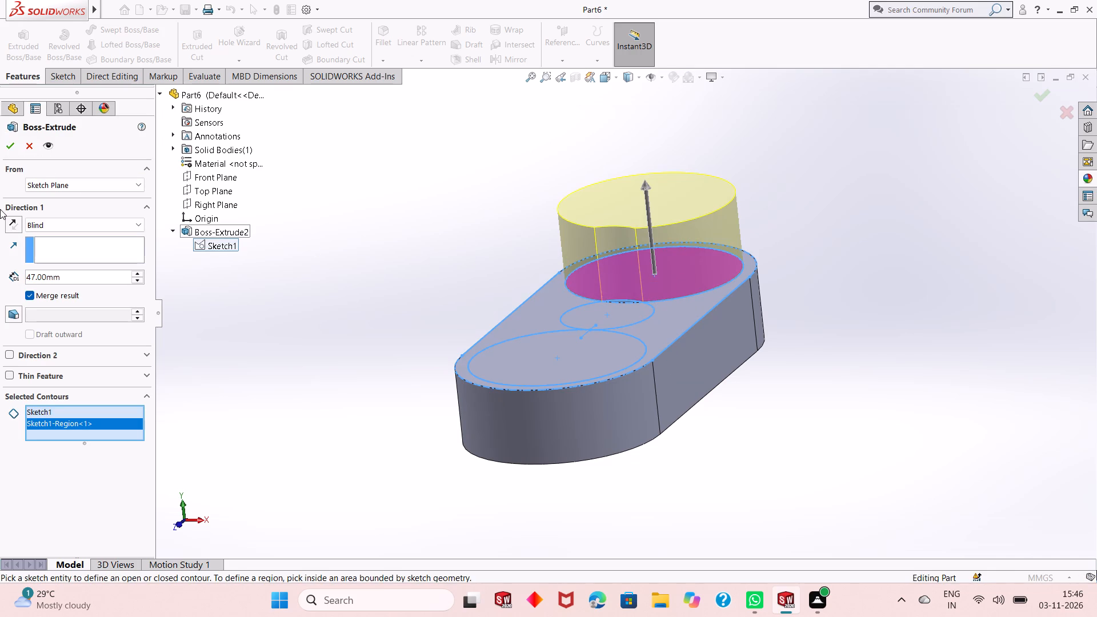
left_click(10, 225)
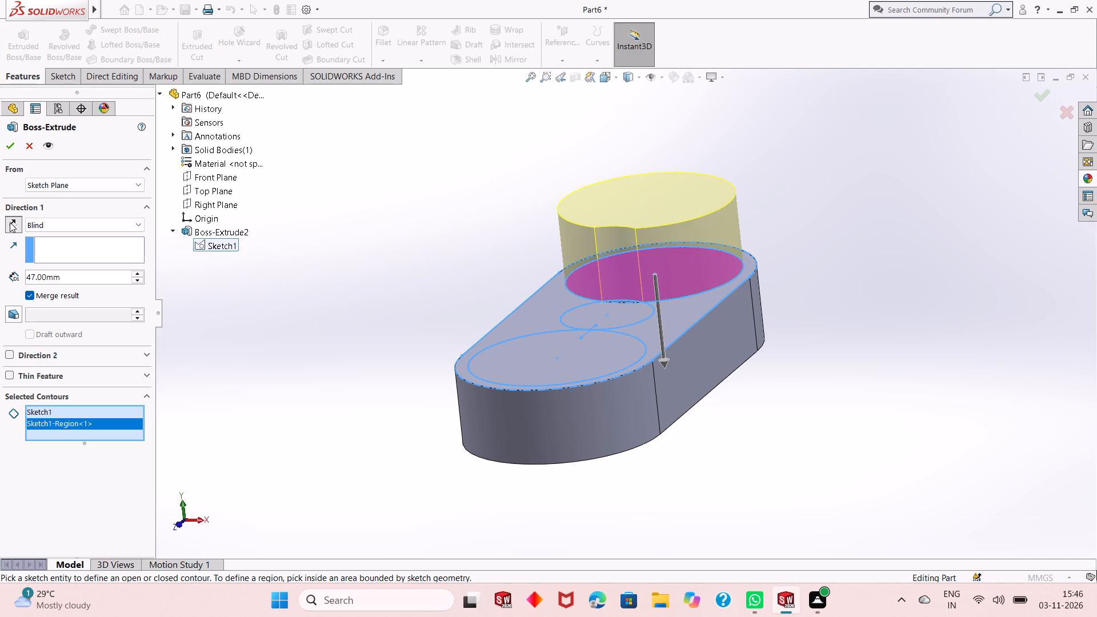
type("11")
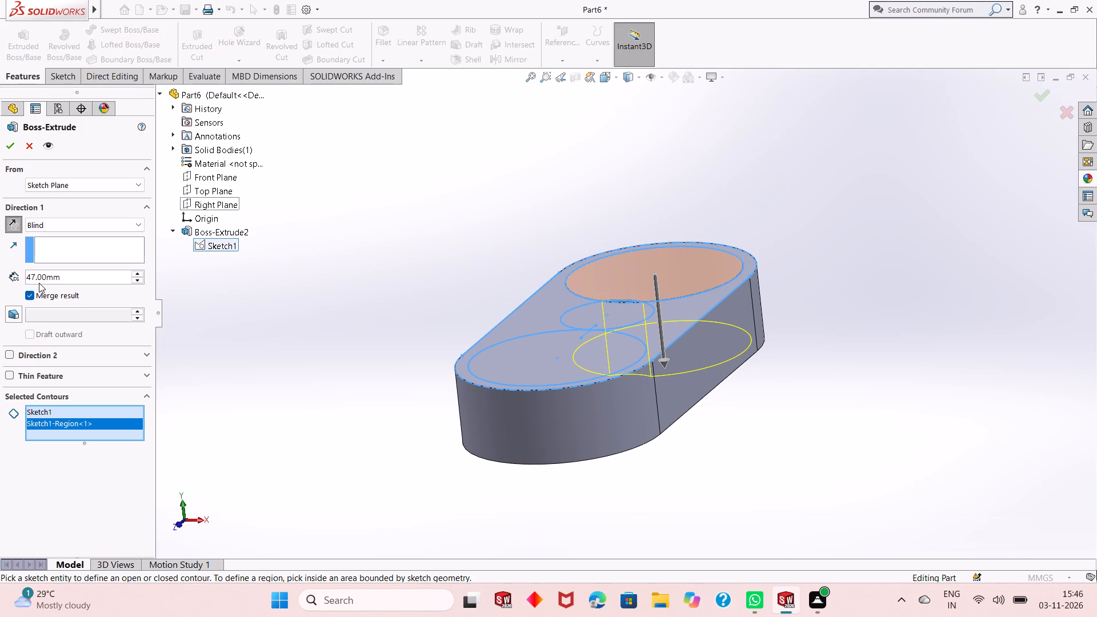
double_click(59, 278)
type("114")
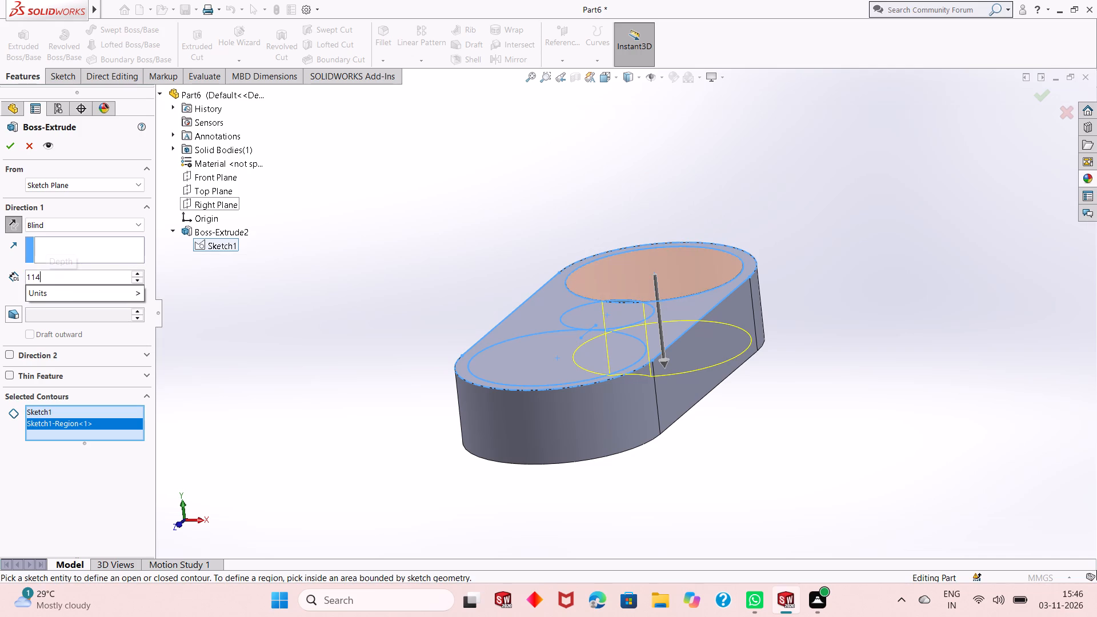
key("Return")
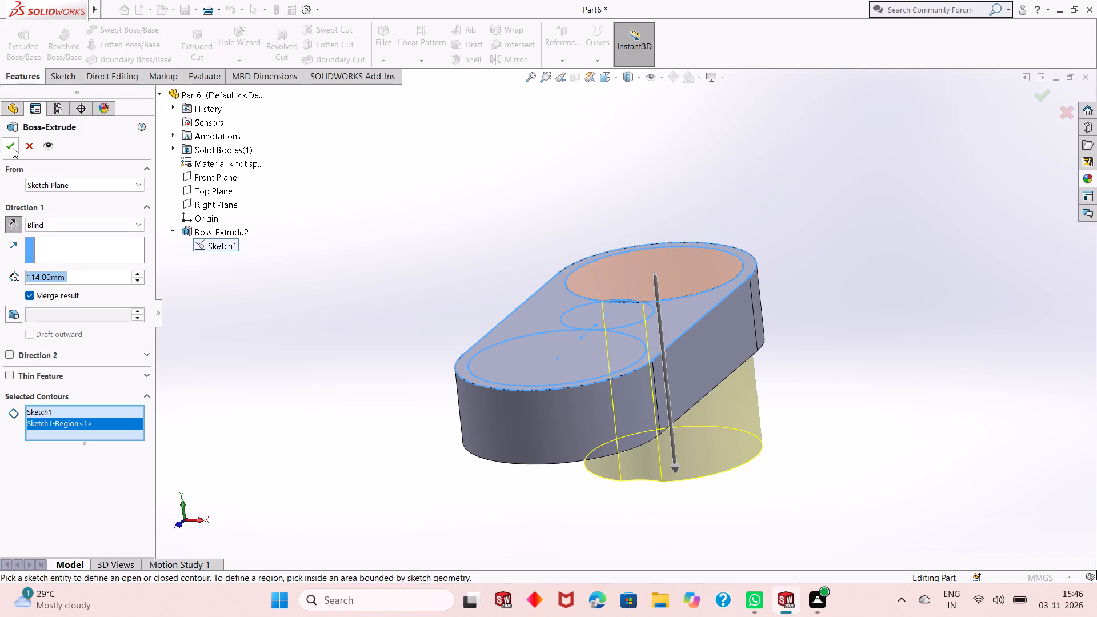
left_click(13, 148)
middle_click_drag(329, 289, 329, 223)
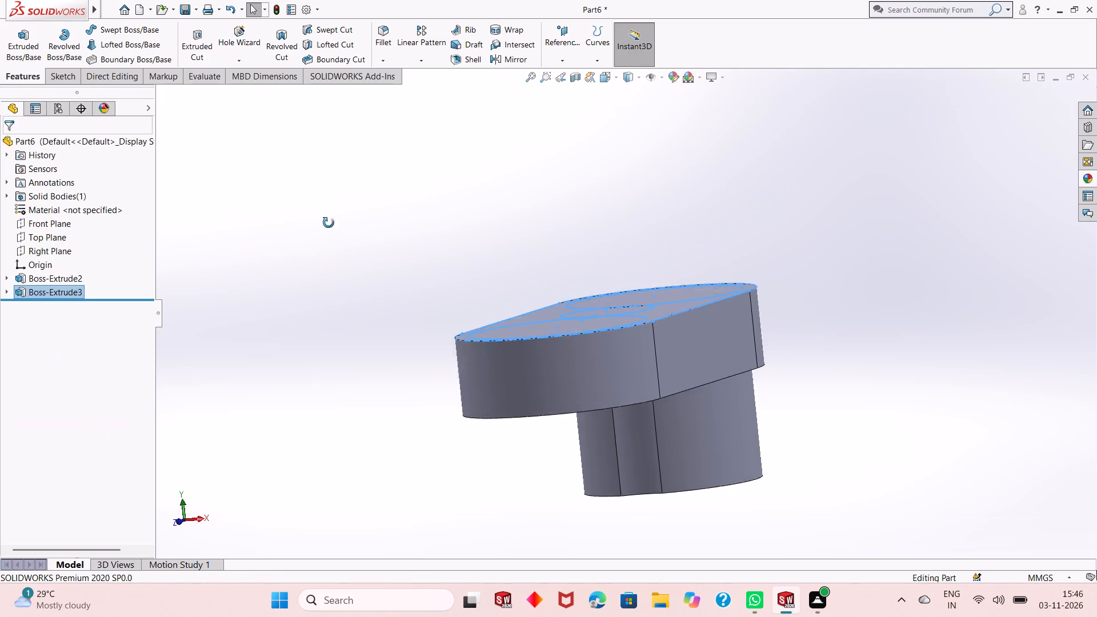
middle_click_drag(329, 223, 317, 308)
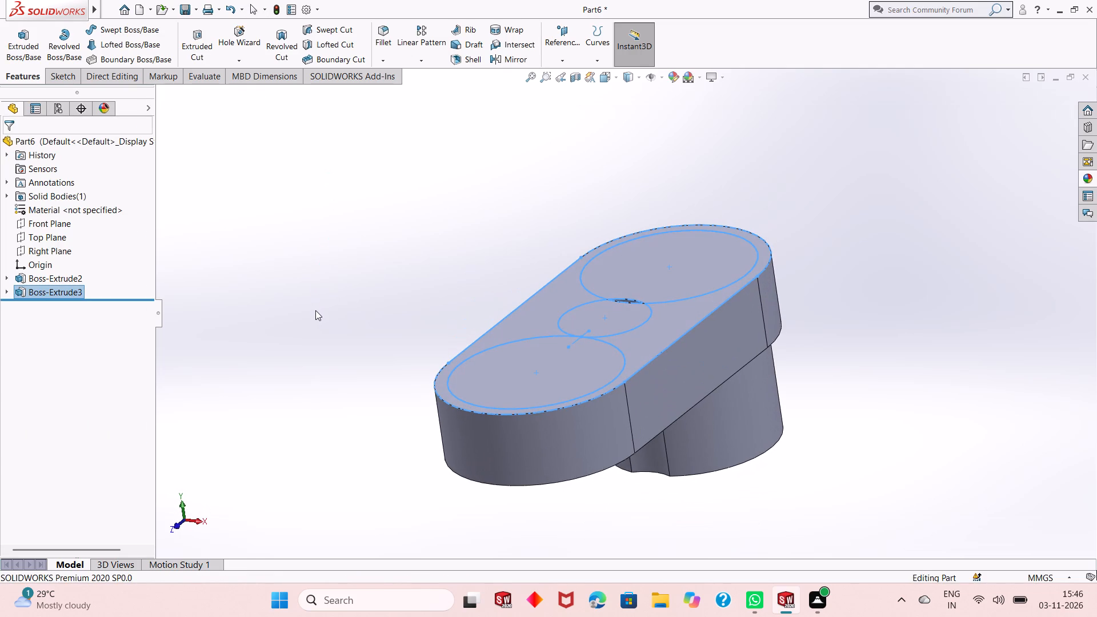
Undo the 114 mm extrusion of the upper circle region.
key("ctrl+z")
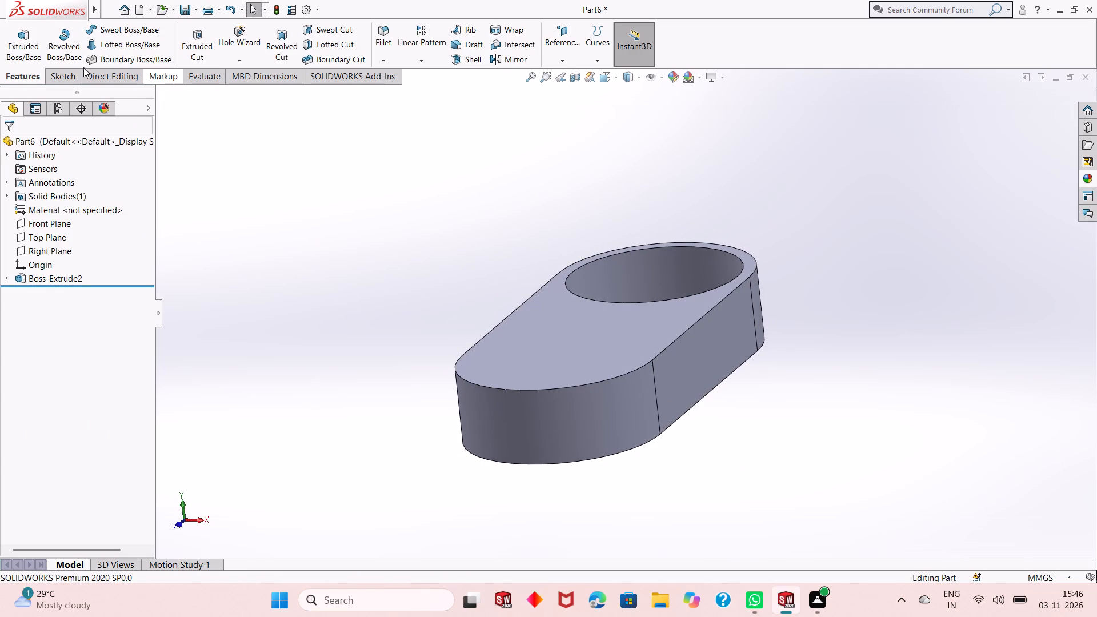
Extrude the upper 108 mm circle region of Sketch1, including its sliver overlapping the middle circle, 114 mm blind in the reversed direction with merged result.
left_click(39, 49)
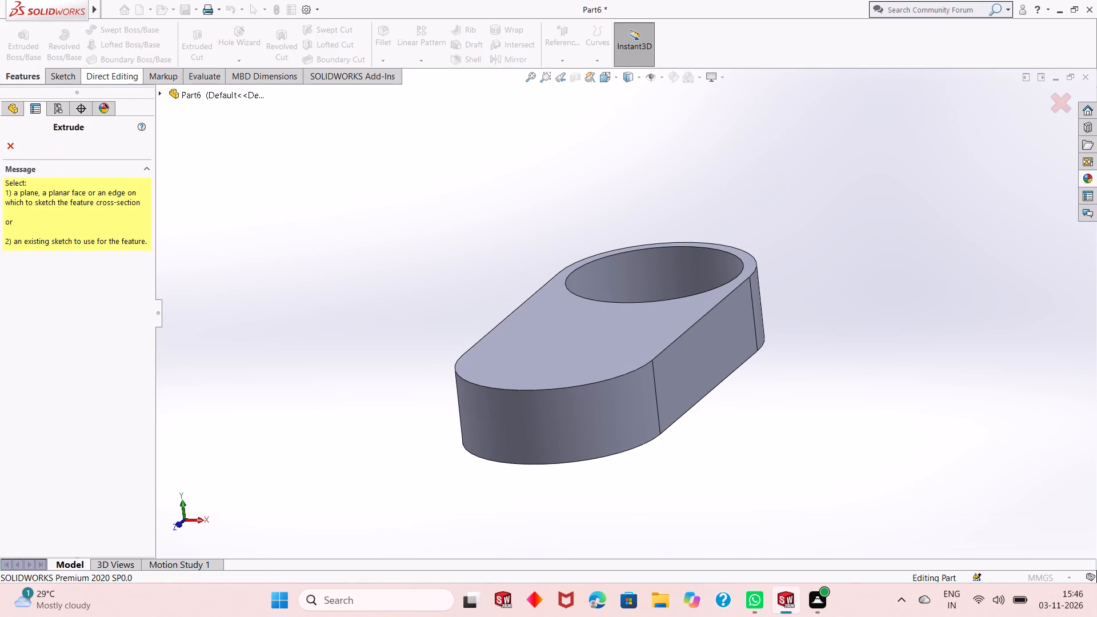
left_click(162, 95)
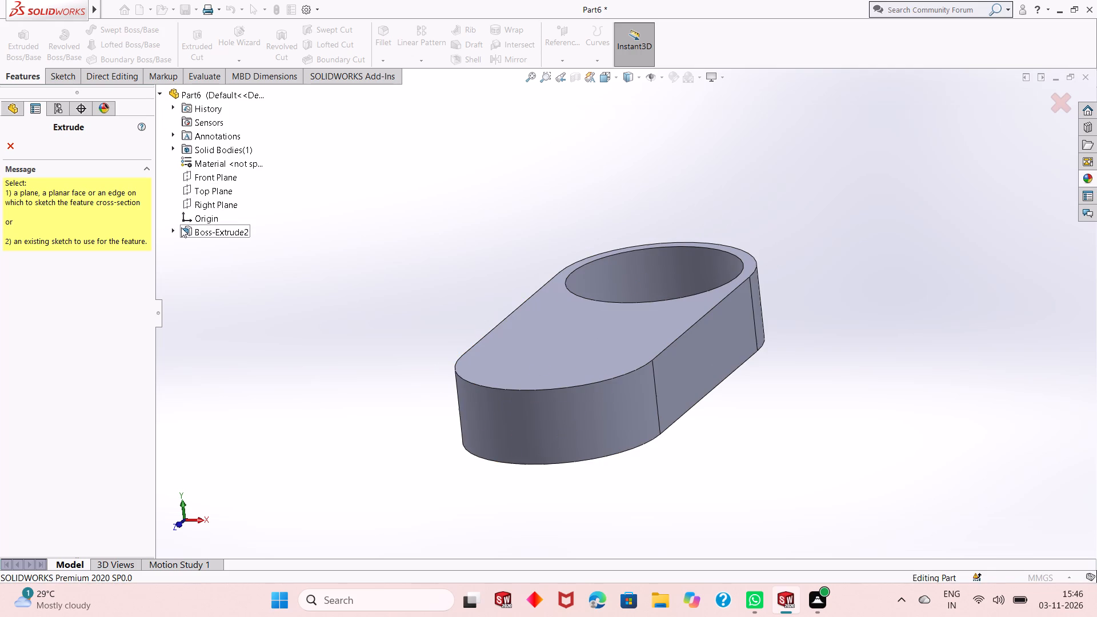
left_click(169, 236)
left_click(174, 228)
left_click(215, 247)
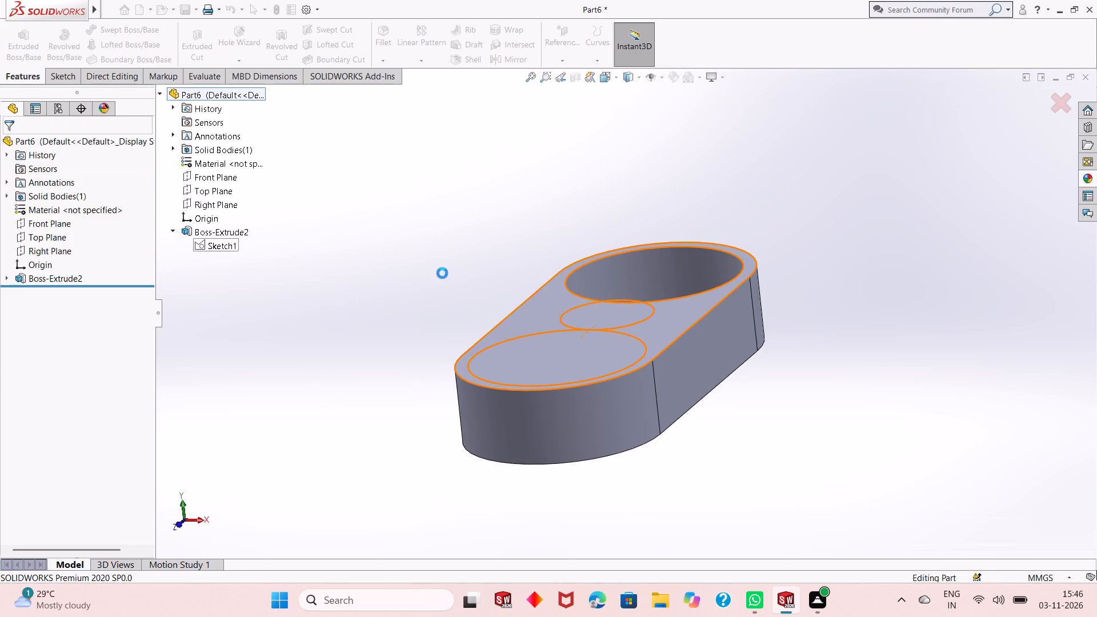
middle_click_drag(819, 330, 792, 388)
scroll(669, 198, "down", 6)
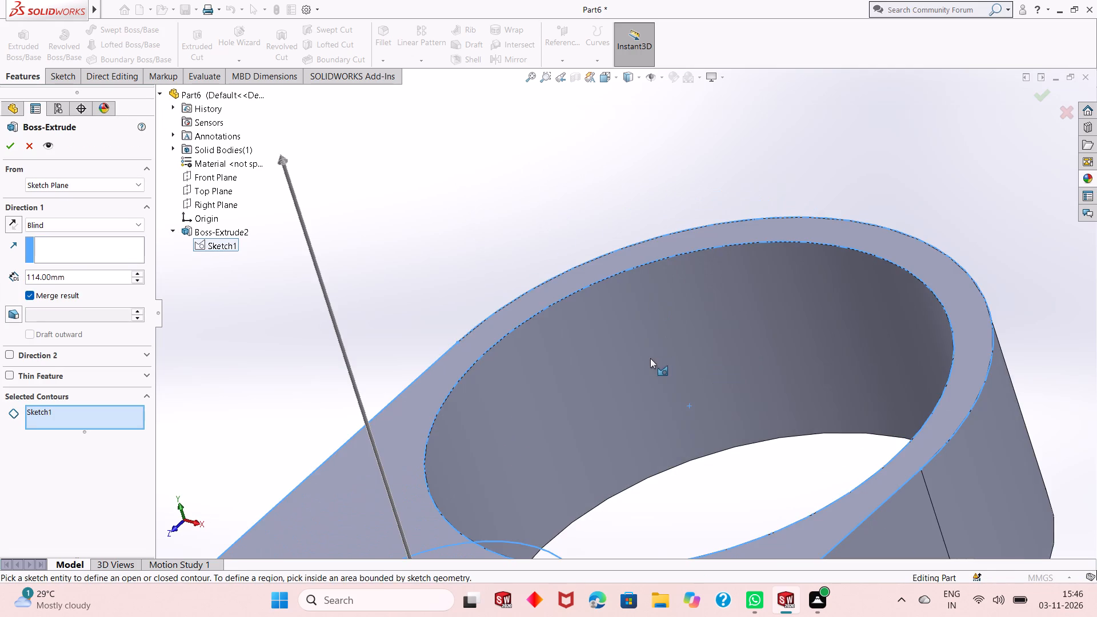
scroll(650, 367, "up", 4)
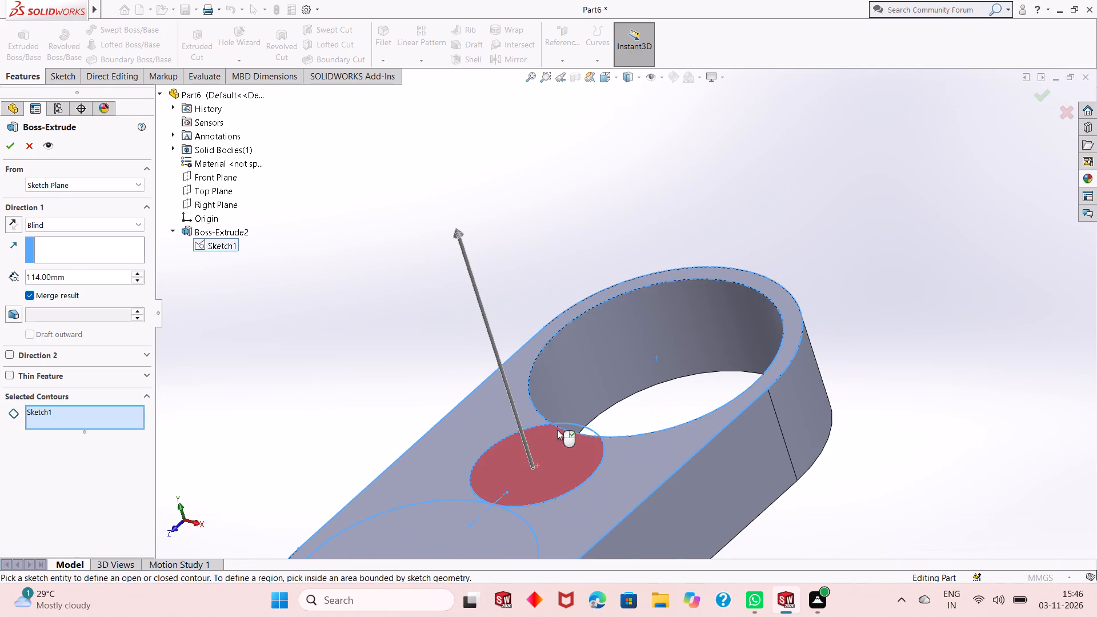
left_click(581, 430)
left_click(614, 425)
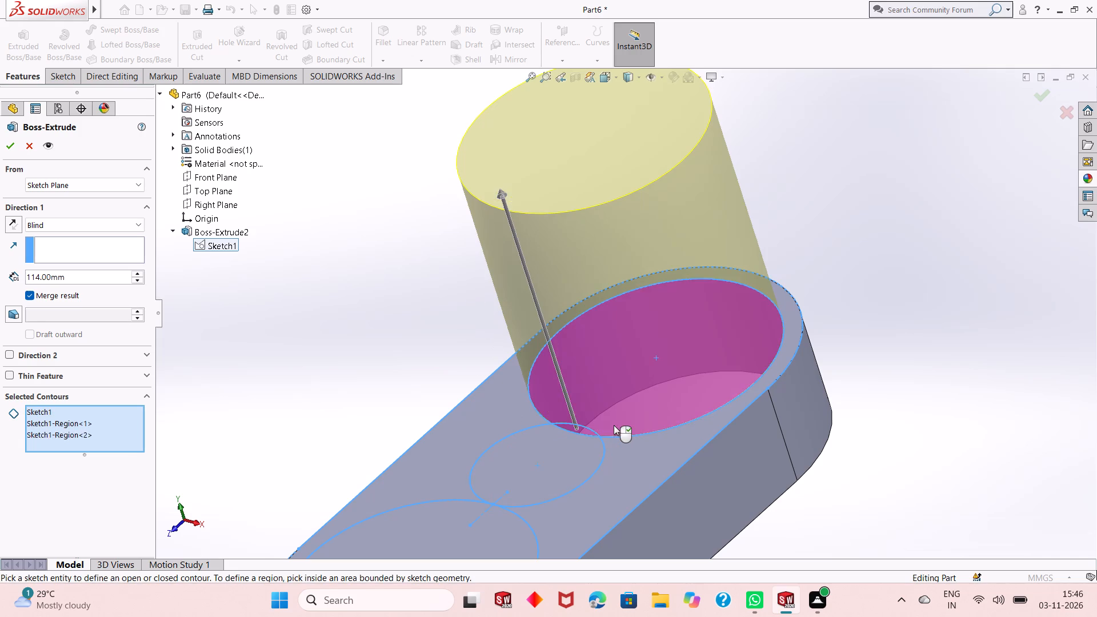
left_click(13, 226)
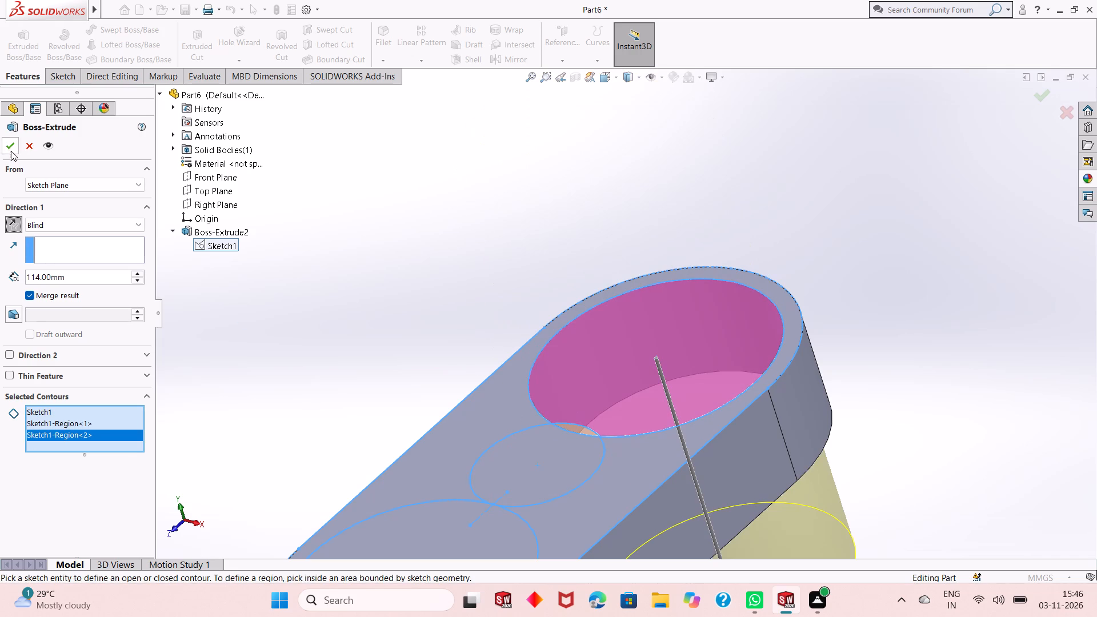
left_click(11, 151)
Examine the slot body and the cylindrical boss from the top, the sides and underneath.
scroll(505, 358, "up", 5)
middle_click_drag(774, 415, 895, 304)
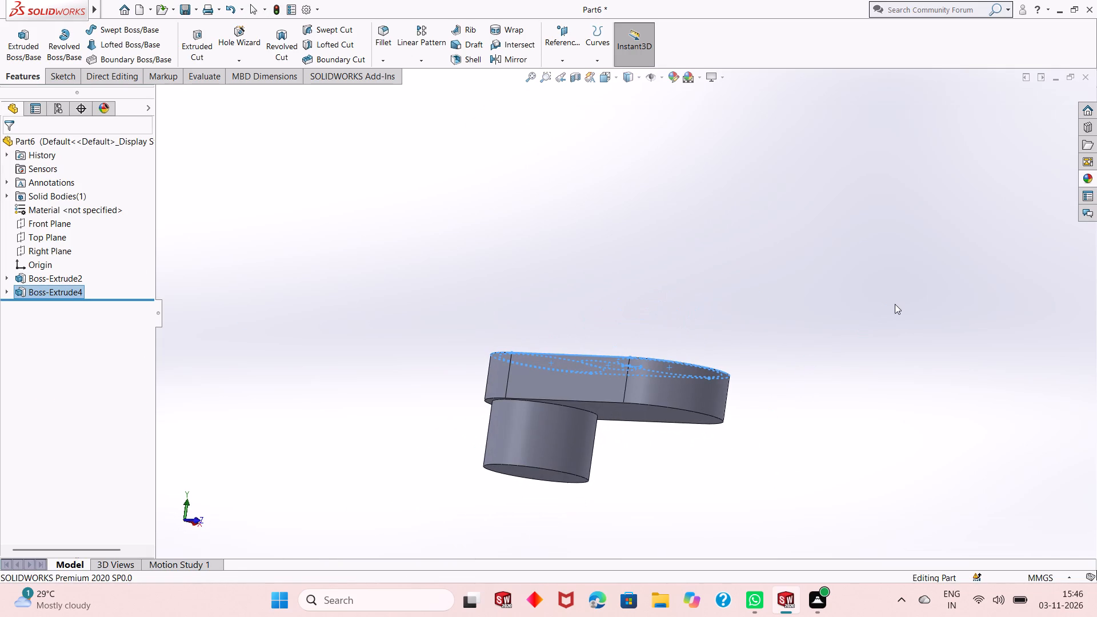
middle_click_drag(804, 381, 751, 508)
middle_click_drag(725, 234, 680, 380)
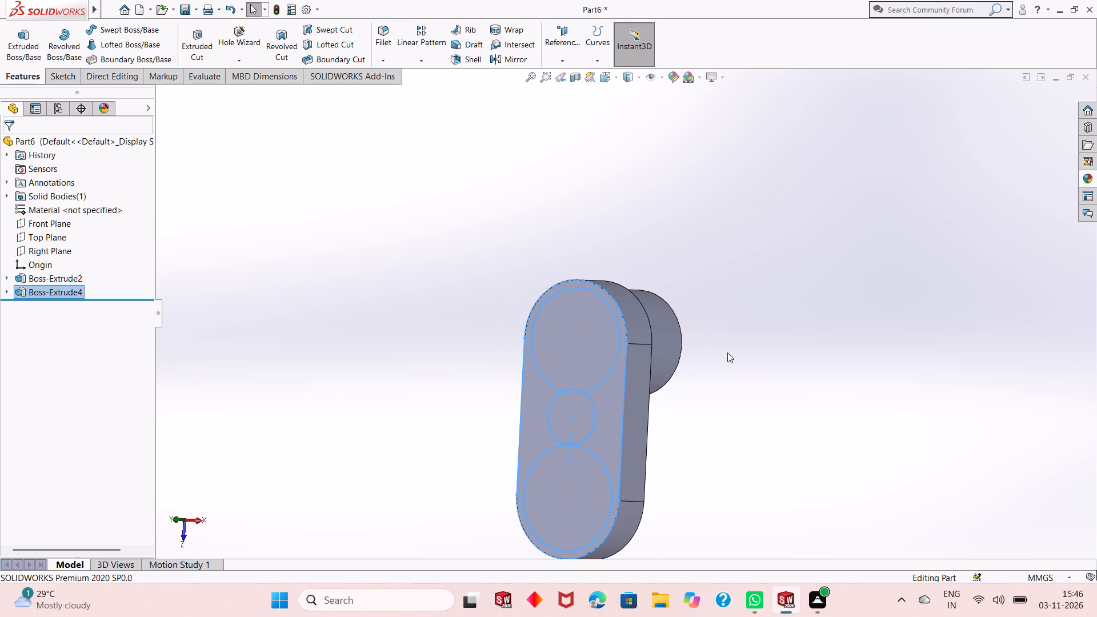
middle_click_drag(727, 352, 723, 386)
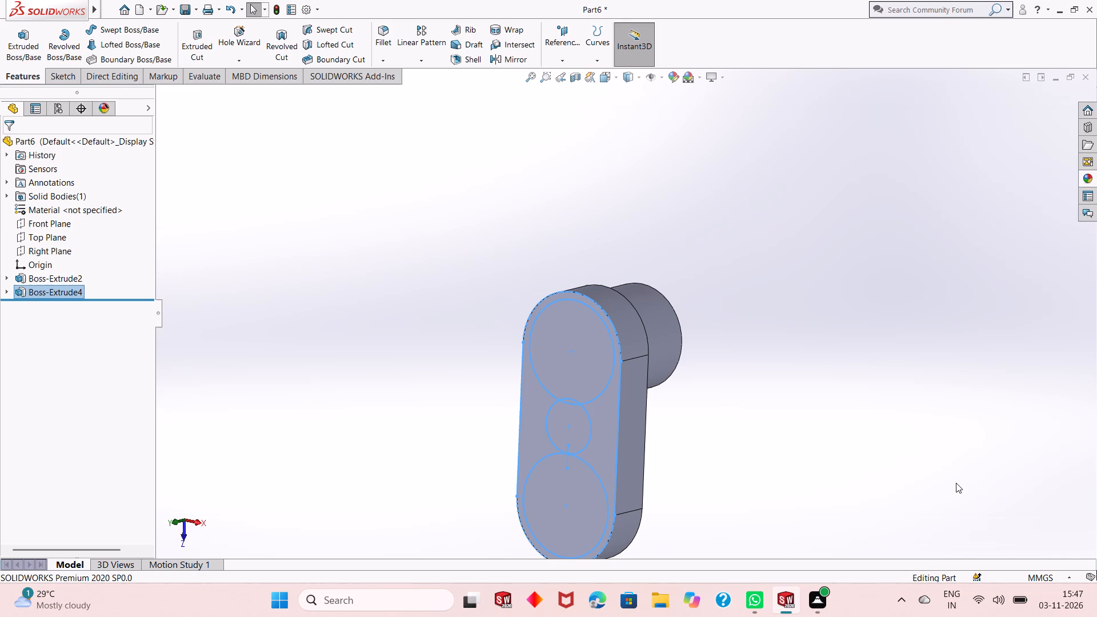
middle_click_drag(719, 490, 721, 281)
middle_click_drag(683, 396, 784, 225)
scroll(757, 272, "down", 1)
middle_click_drag(748, 399, 802, 250)
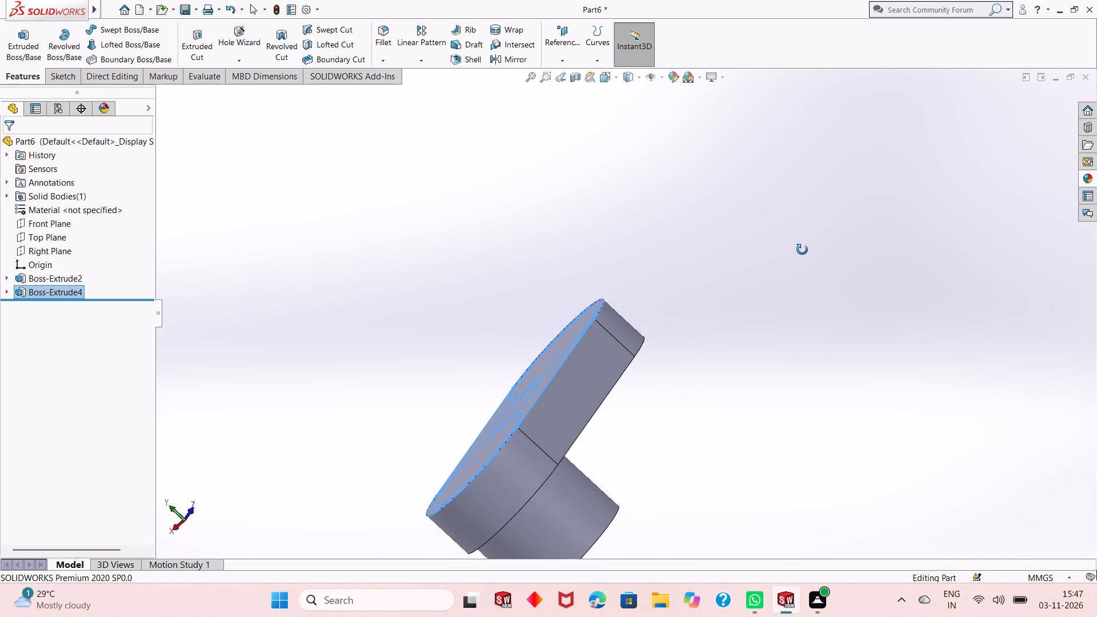
middle_click_drag(802, 250, 769, 306)
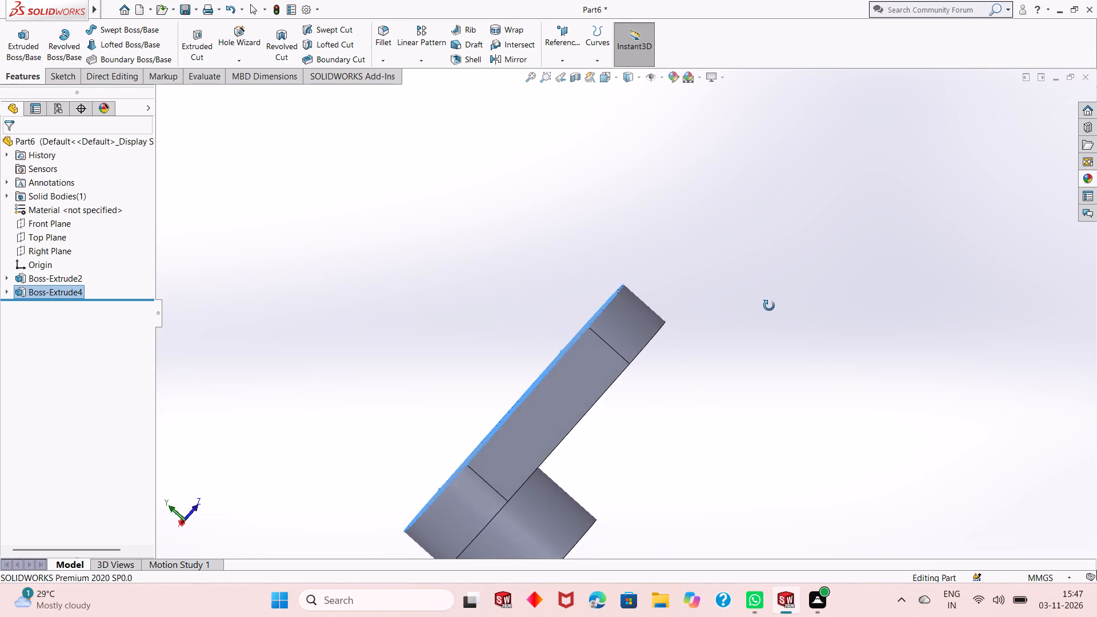
middle_click_drag(769, 306, 783, 345)
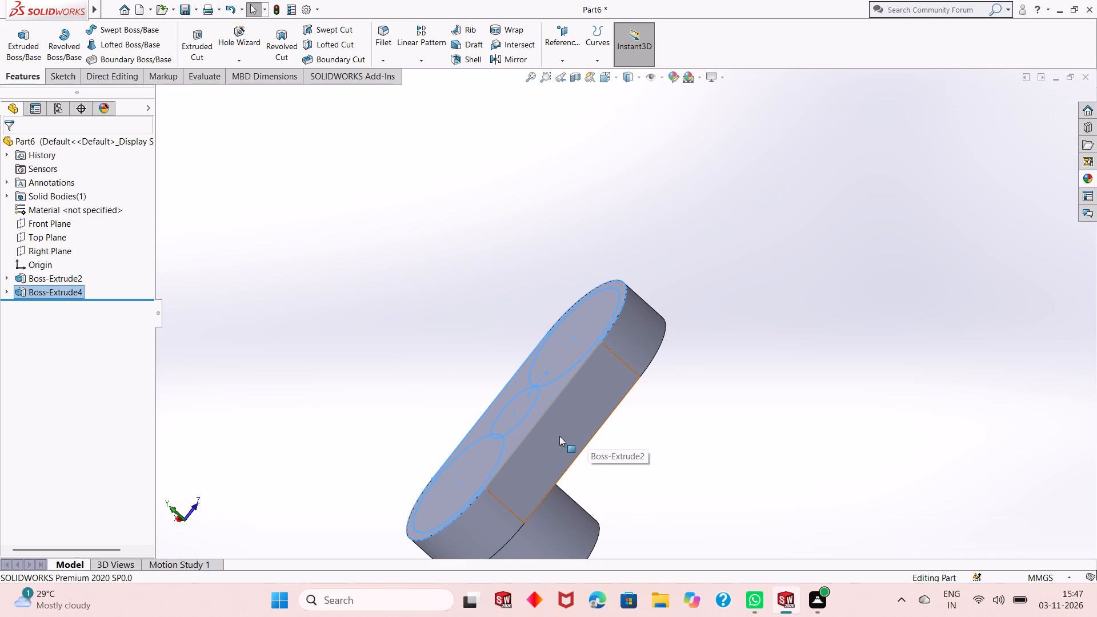
middle_click_drag(568, 427, 594, 441)
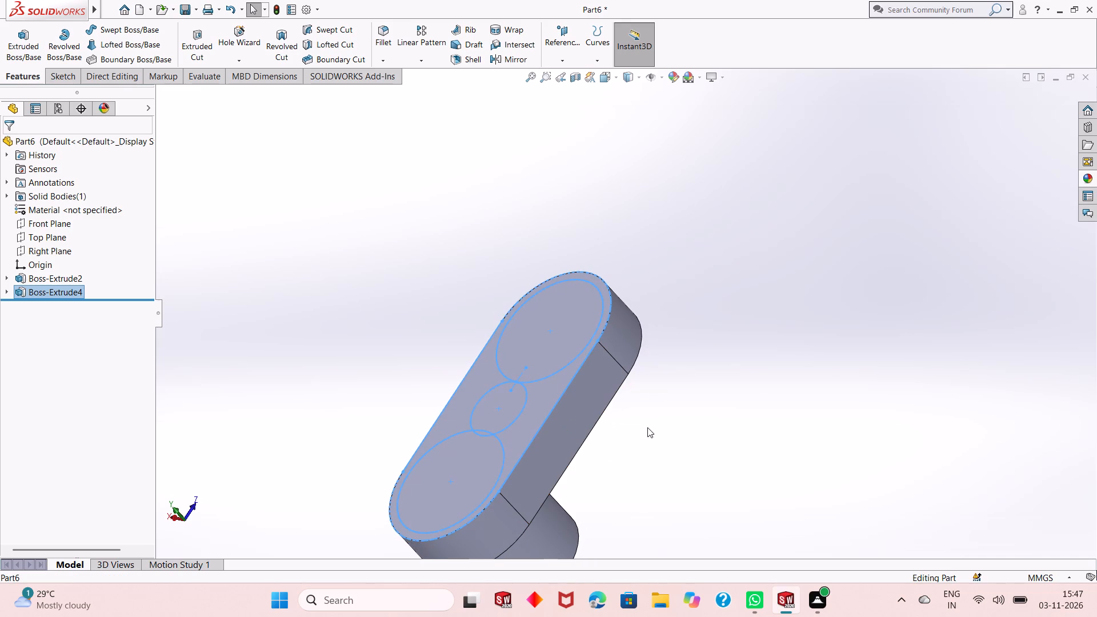
middle_click_drag(698, 428, 667, 448)
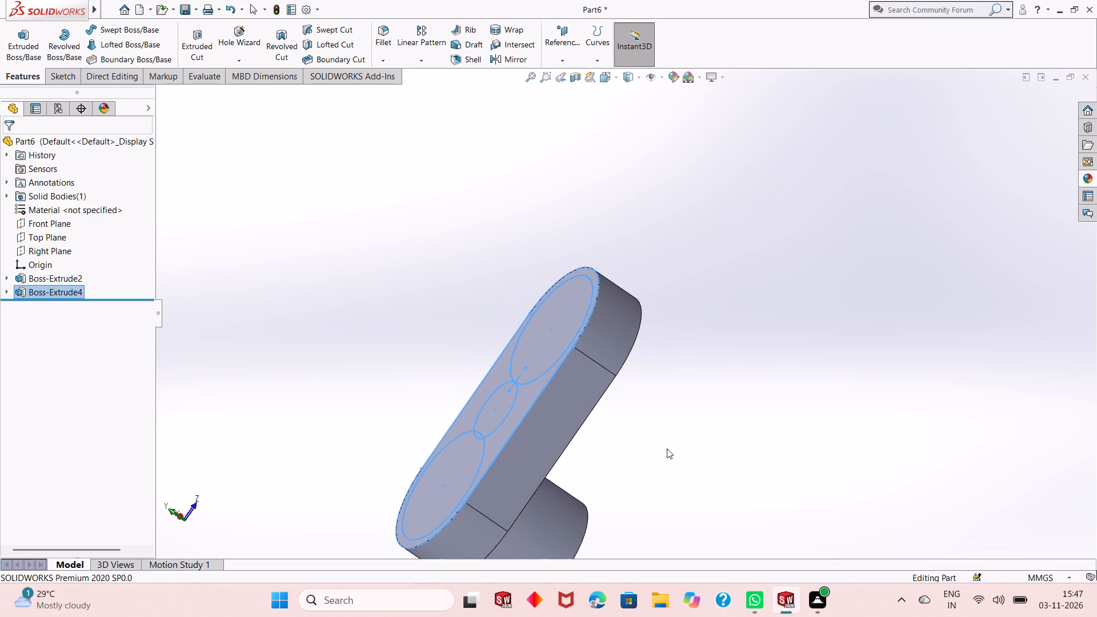
middle_click_drag(667, 451, 668, 452)
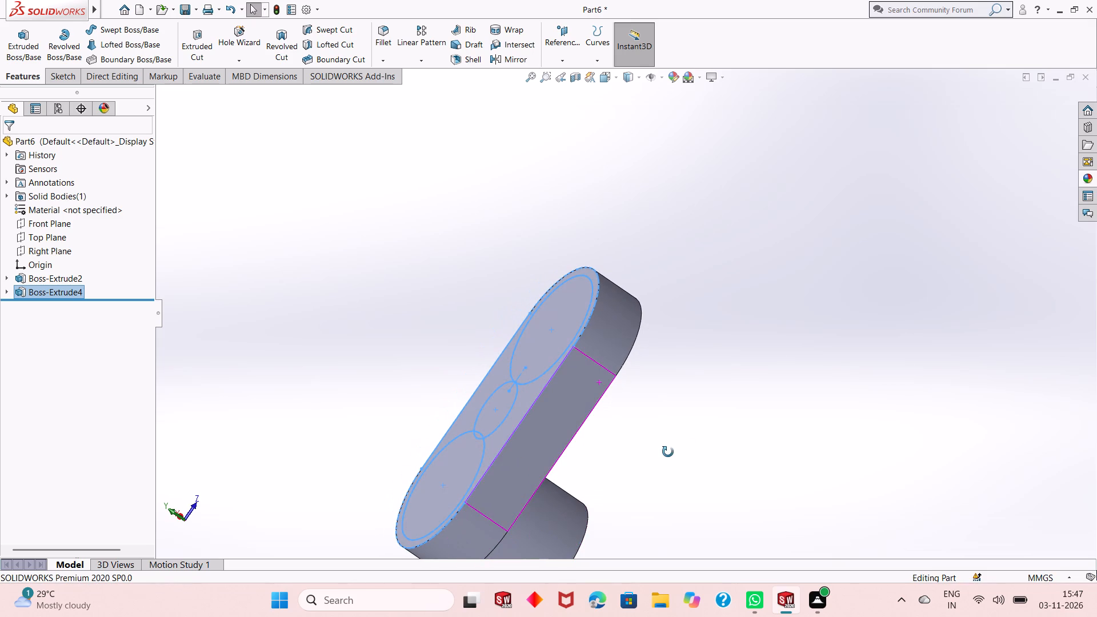
middle_click_drag(668, 452, 675, 483)
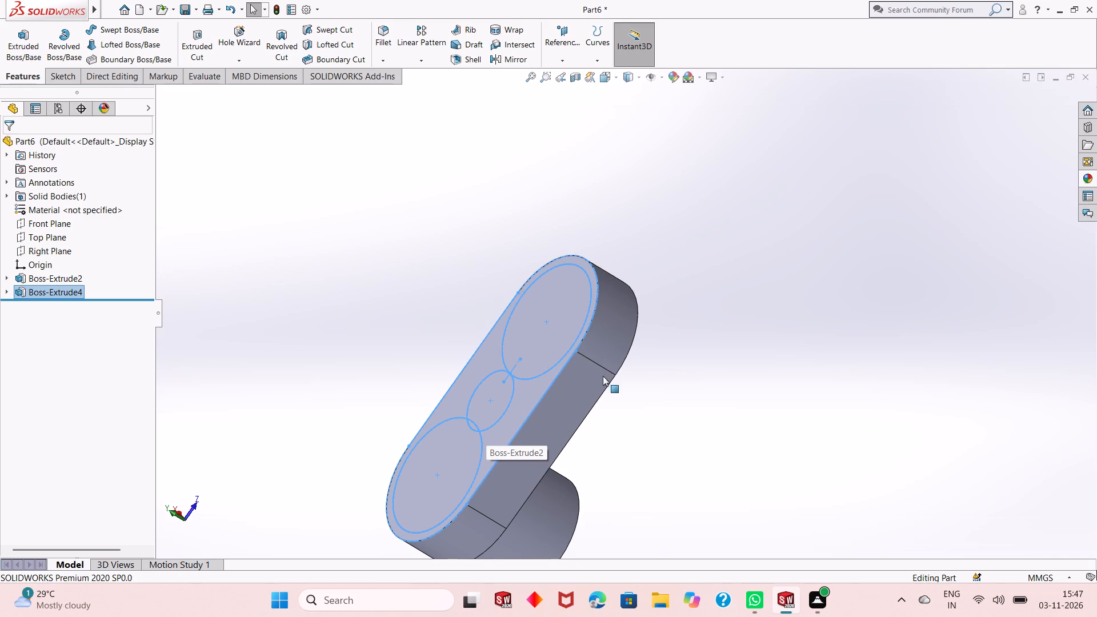
middle_click_drag(604, 376, 616, 348)
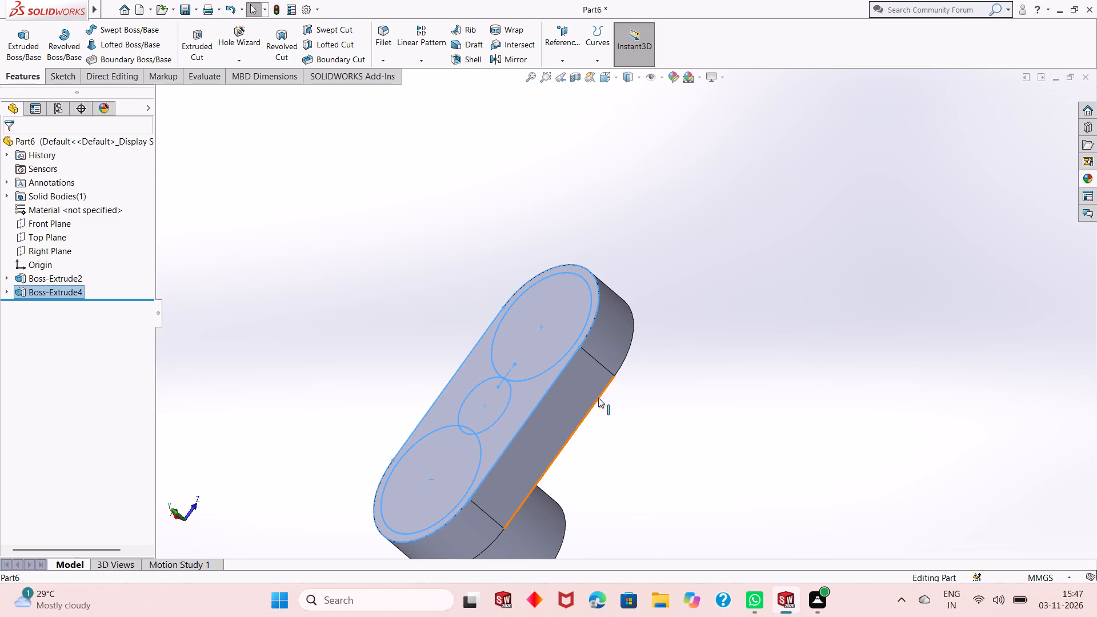
middle_click_drag(555, 416, 600, 416)
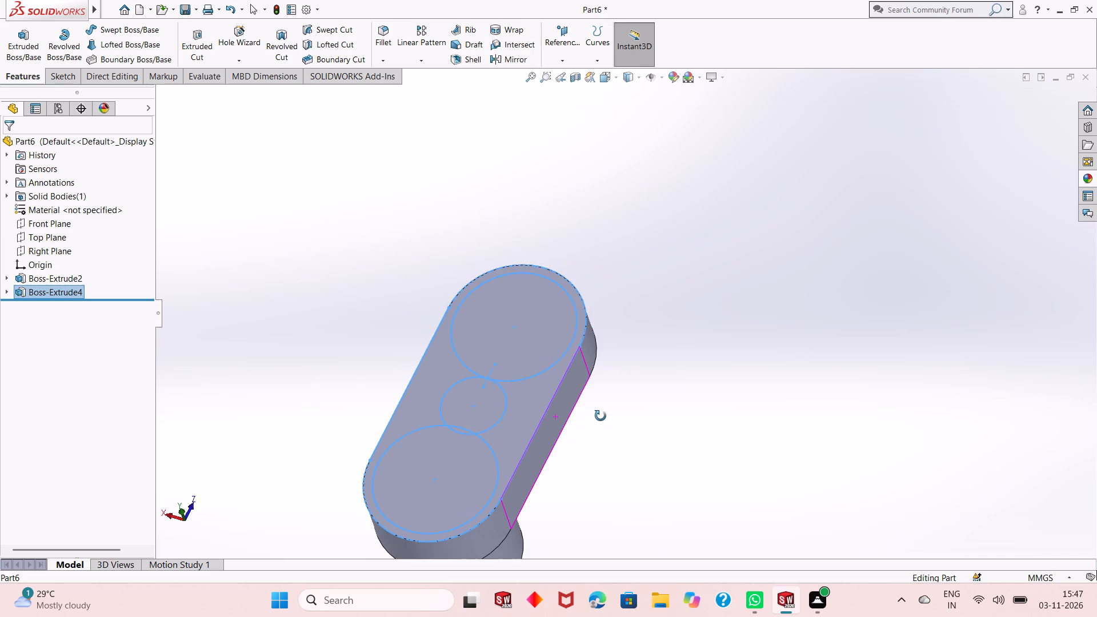
middle_click_drag(600, 416, 537, 319)
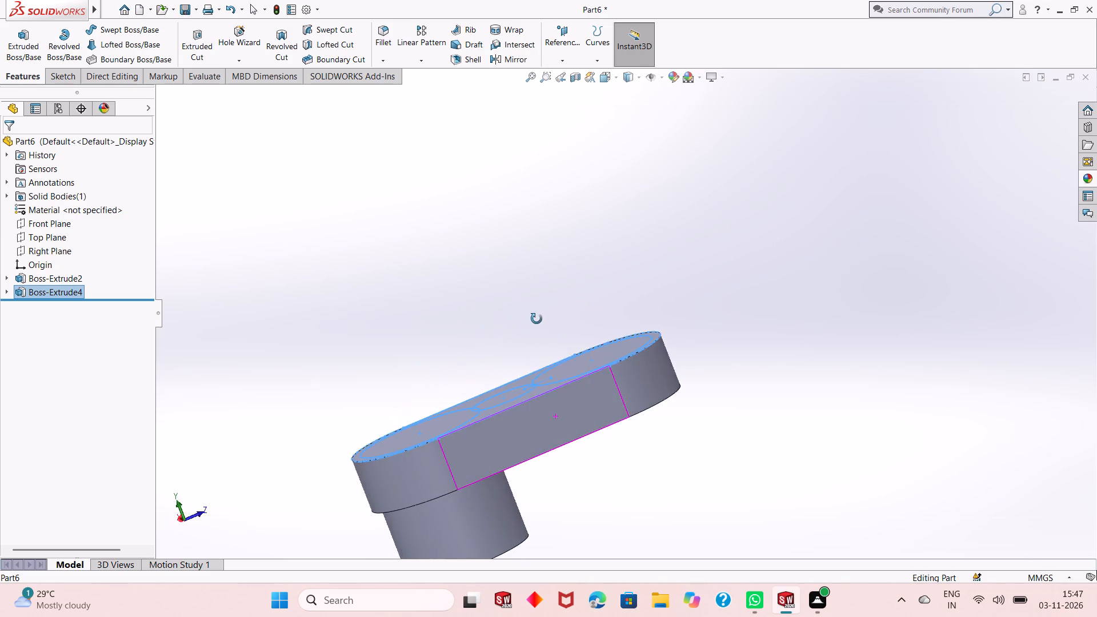
middle_click_drag(537, 319, 562, 379)
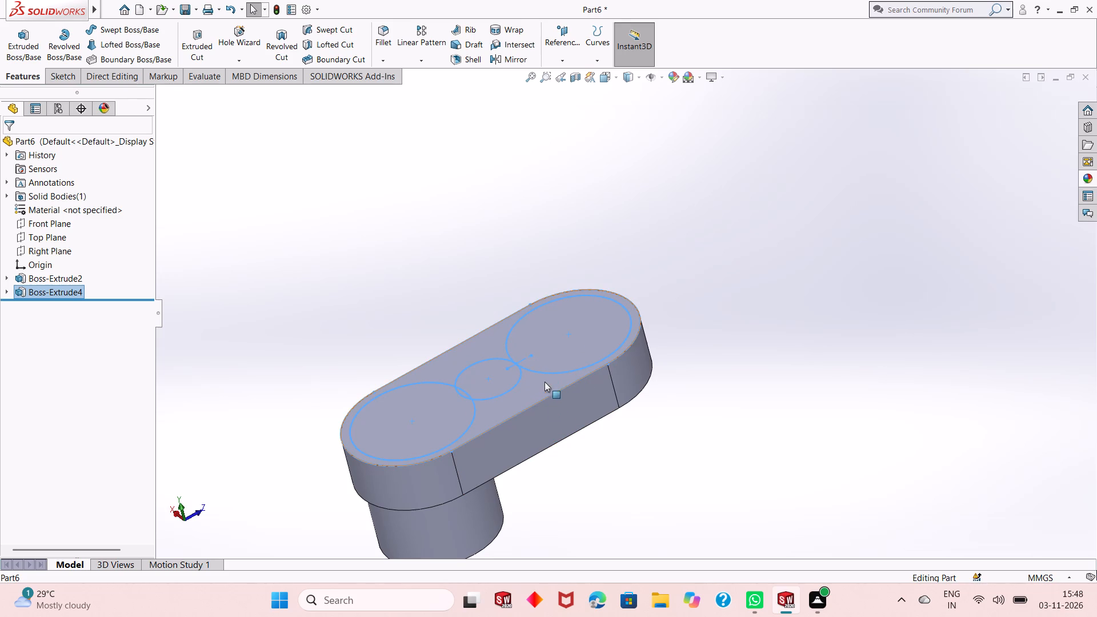
middle_click_drag(570, 434, 542, 263)
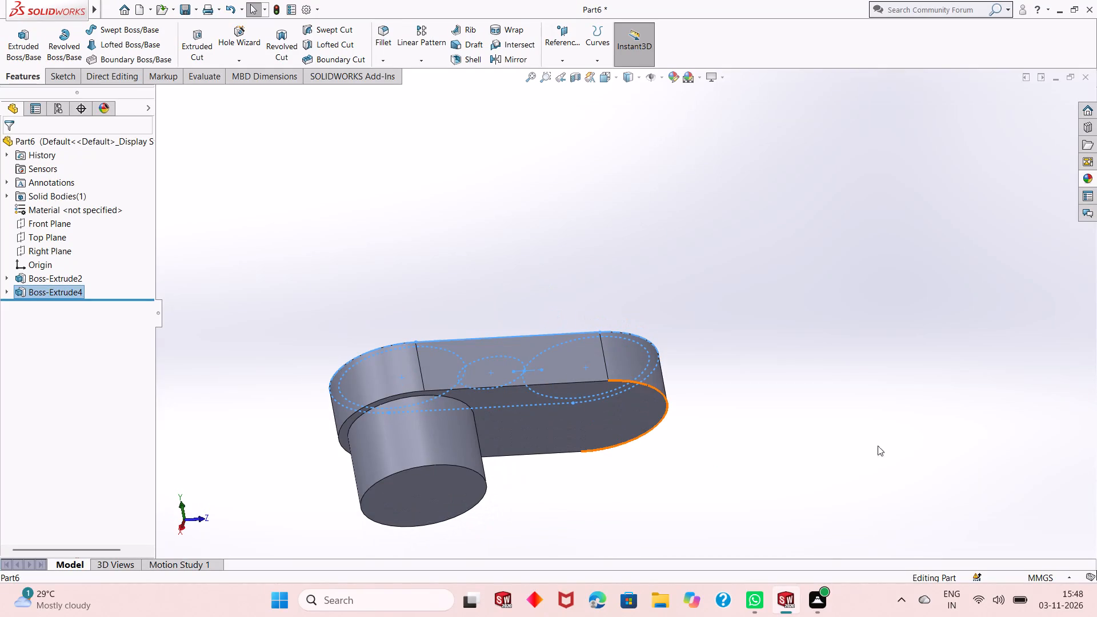
Start a new sketch on the flat underside face of the slot body, next to the cylindrical boss.
left_click(924, 426)
middle_click_drag(631, 461, 633, 436)
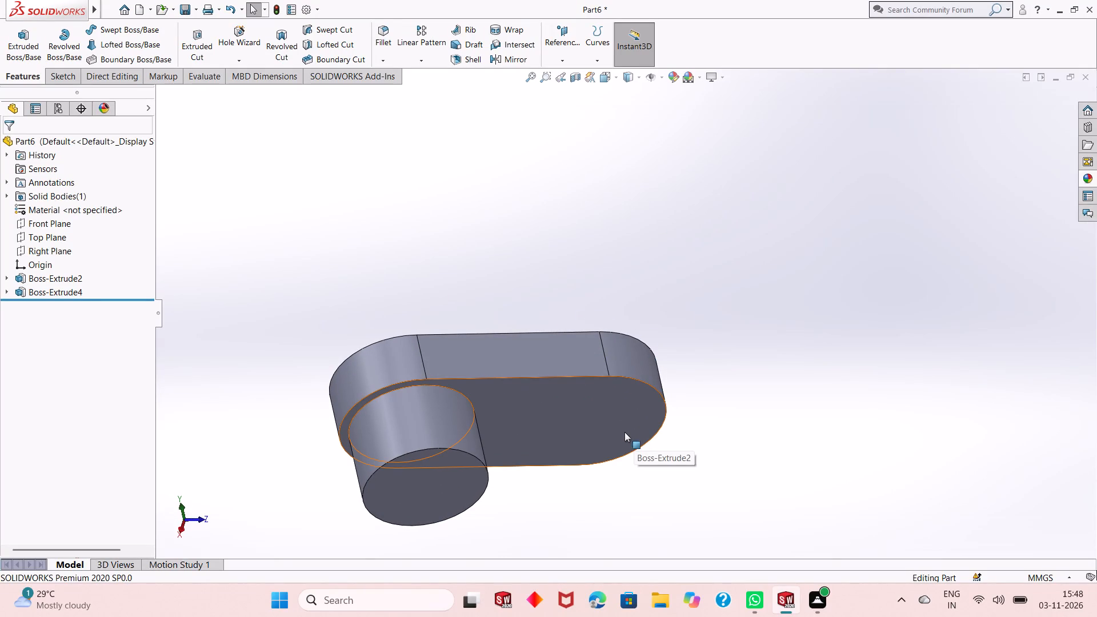
left_click(571, 424)
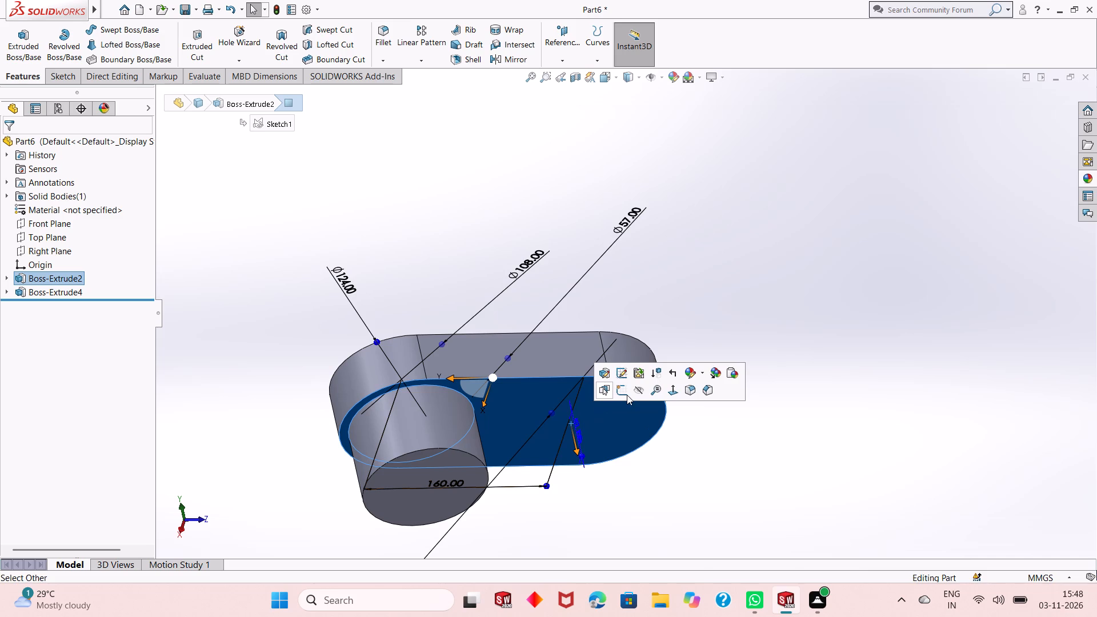
left_click(627, 395)
key("ctrl+8")
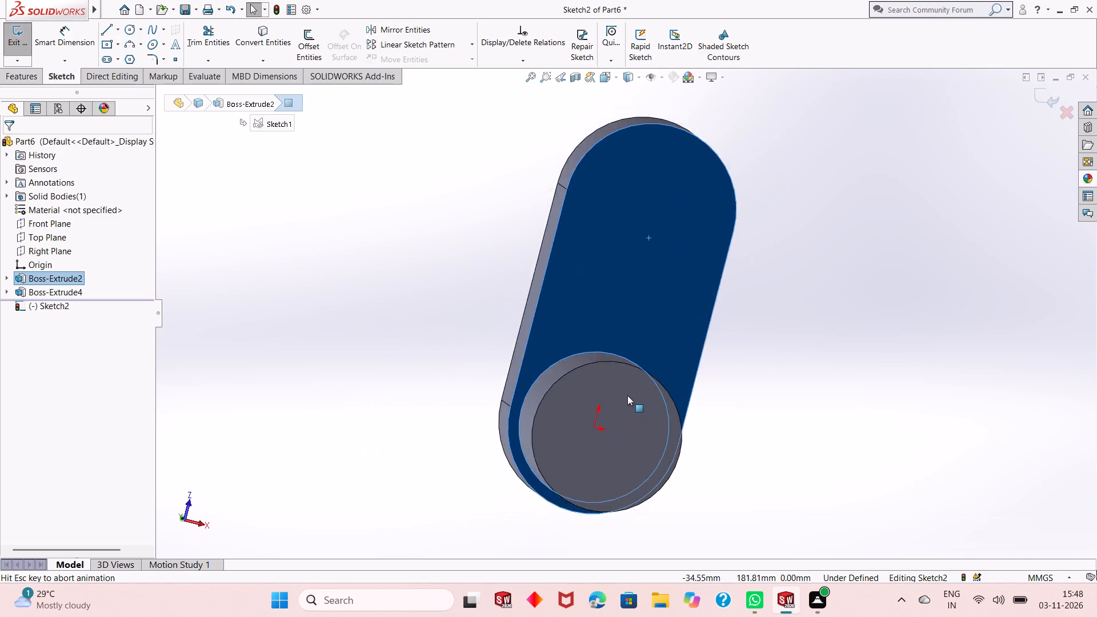
scroll(627, 396, "up", 1)
left_click(832, 276)
Inspect the slot body's underside and the boss around the new sketch's origin from several angles.
scroll(791, 261, "down", 2)
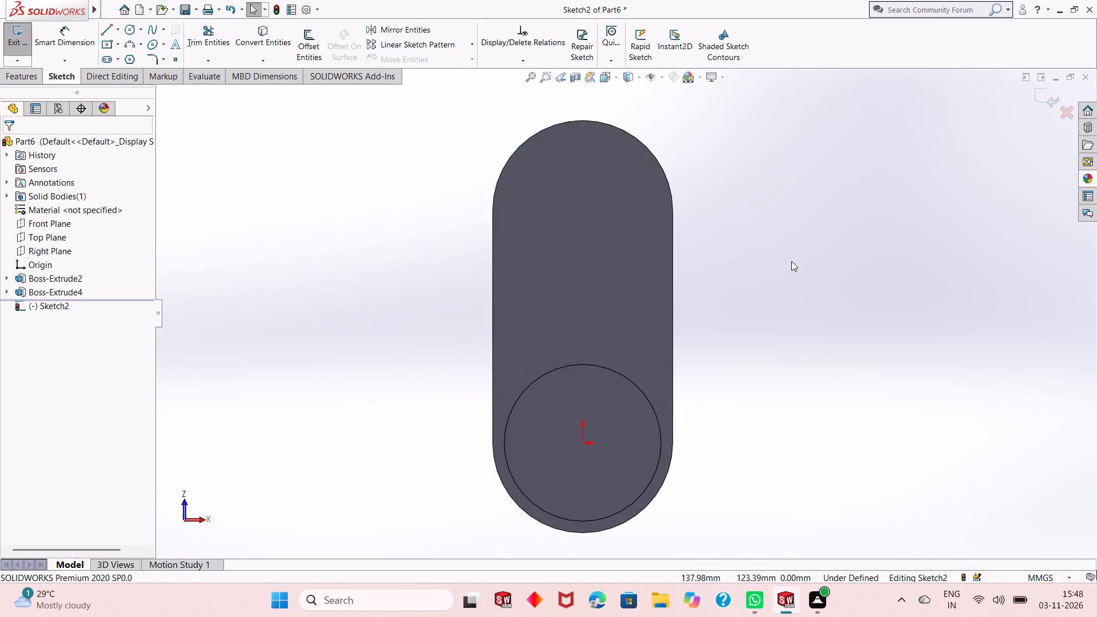
scroll(662, 319, "up", 1)
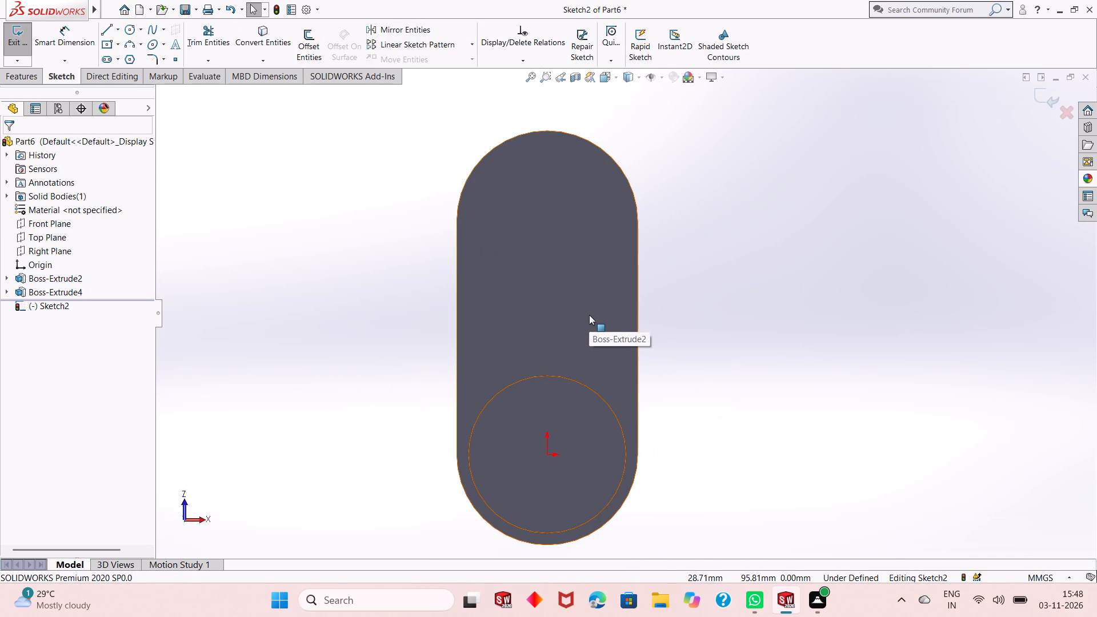
scroll(544, 351, "up", 1)
scroll(574, 290, "down", 1)
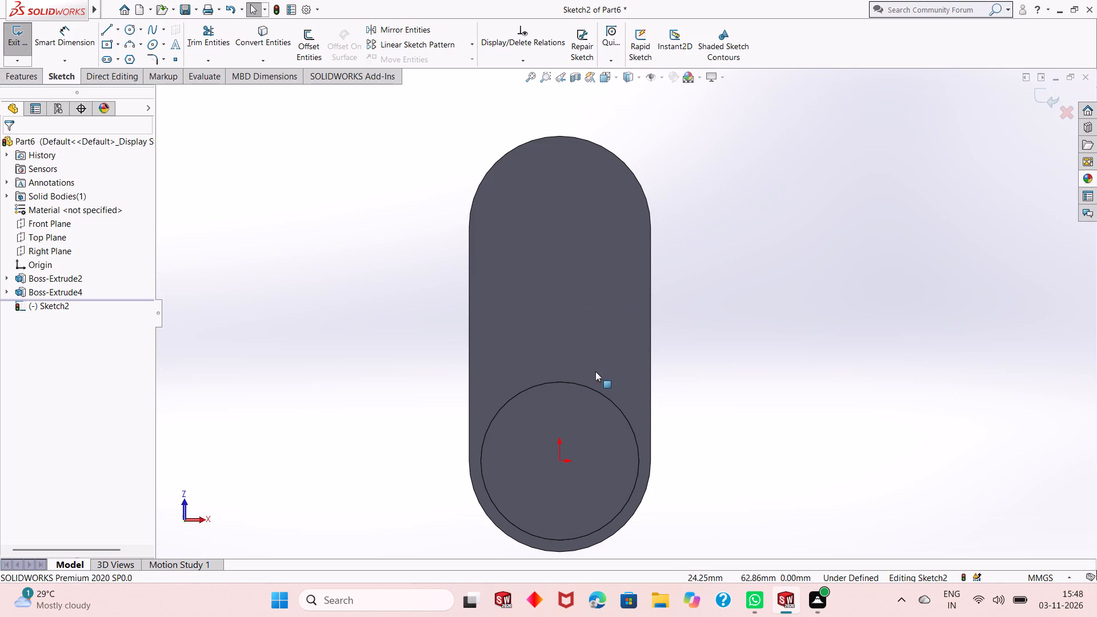
middle_click_drag(636, 452, 884, 376)
scroll(653, 294, "up", 1)
middle_click_drag(656, 280, 777, 431)
middle_click_drag(773, 335, 665, 294)
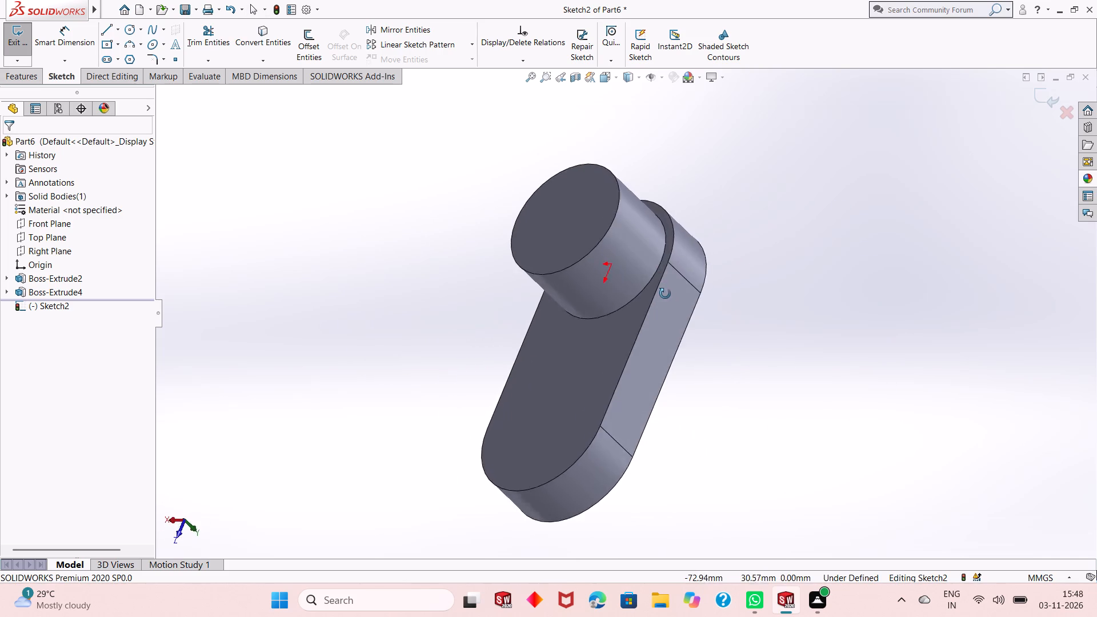
middle_click_drag(665, 294, 721, 408)
scroll(604, 217, "down", 2)
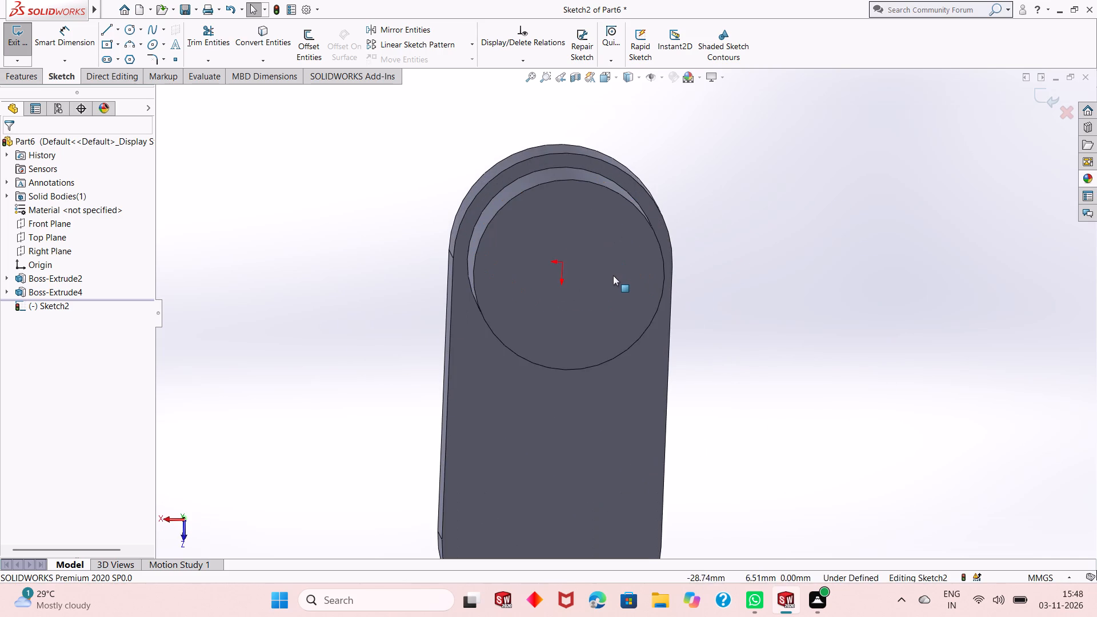
middle_click_drag(613, 275, 607, 249)
scroll(609, 268, "up", 2)
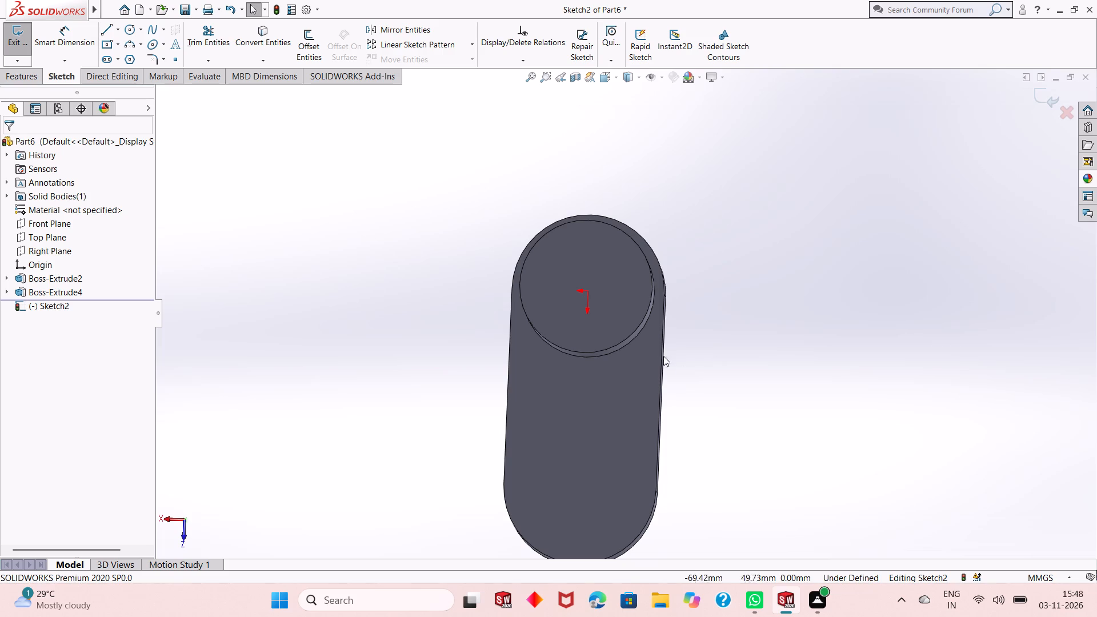
middle_click_drag(560, 368, 568, 405)
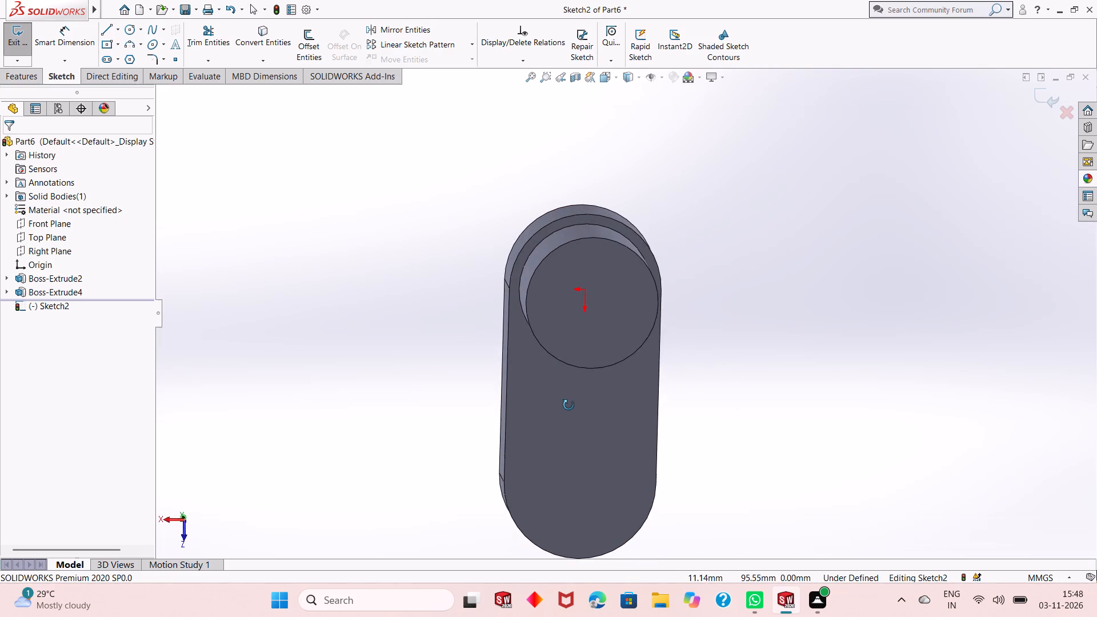
middle_click_drag(568, 405, 560, 383)
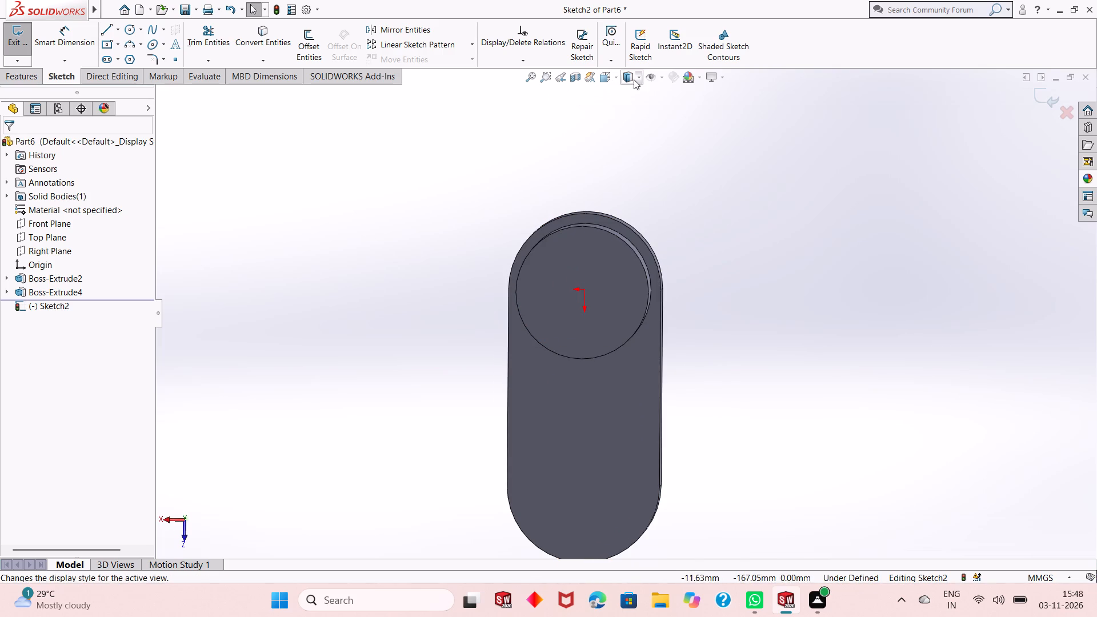
Change the display style to Hidden Lines Visible.
left_click(634, 80)
left_click(632, 143)
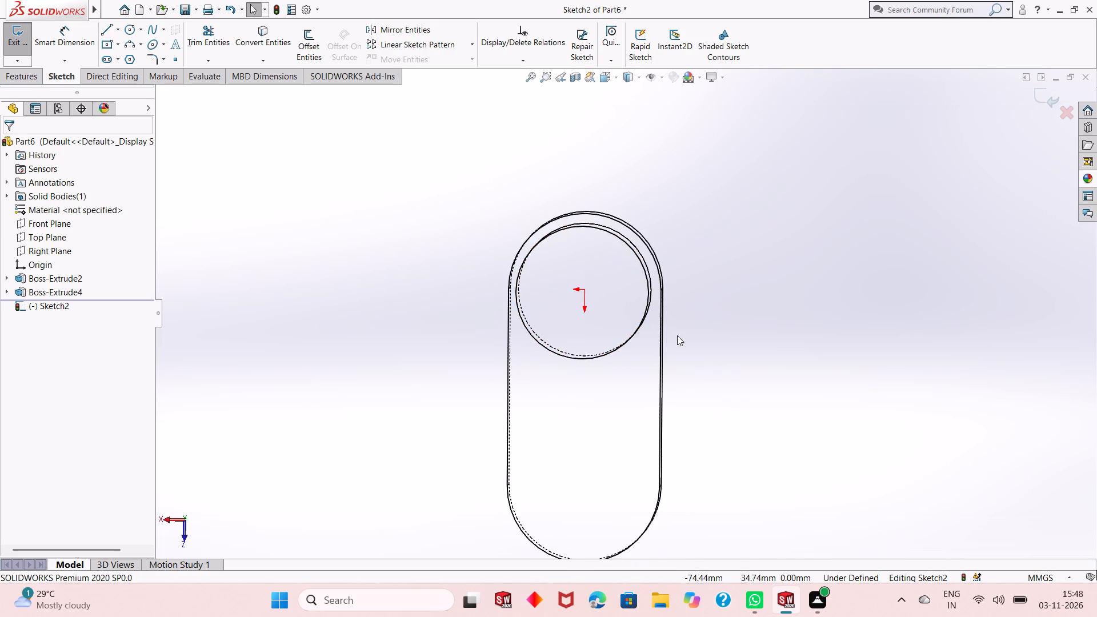
Change the display style to Shaded With Edges.
middle_click_drag(677, 337, 477, 395)
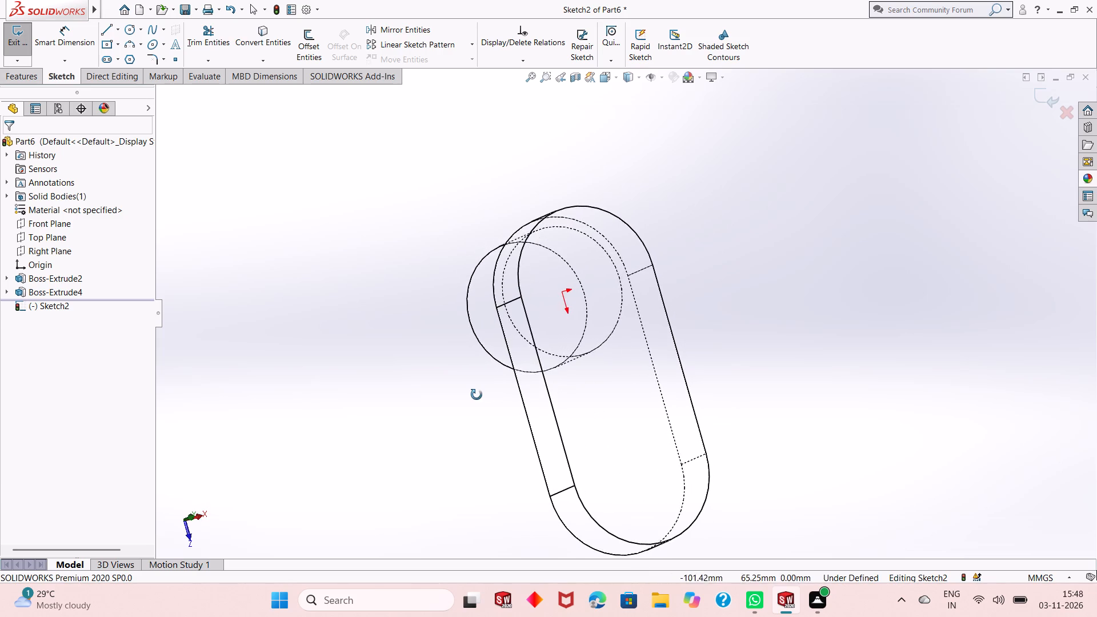
middle_click_drag(477, 395, 678, 348)
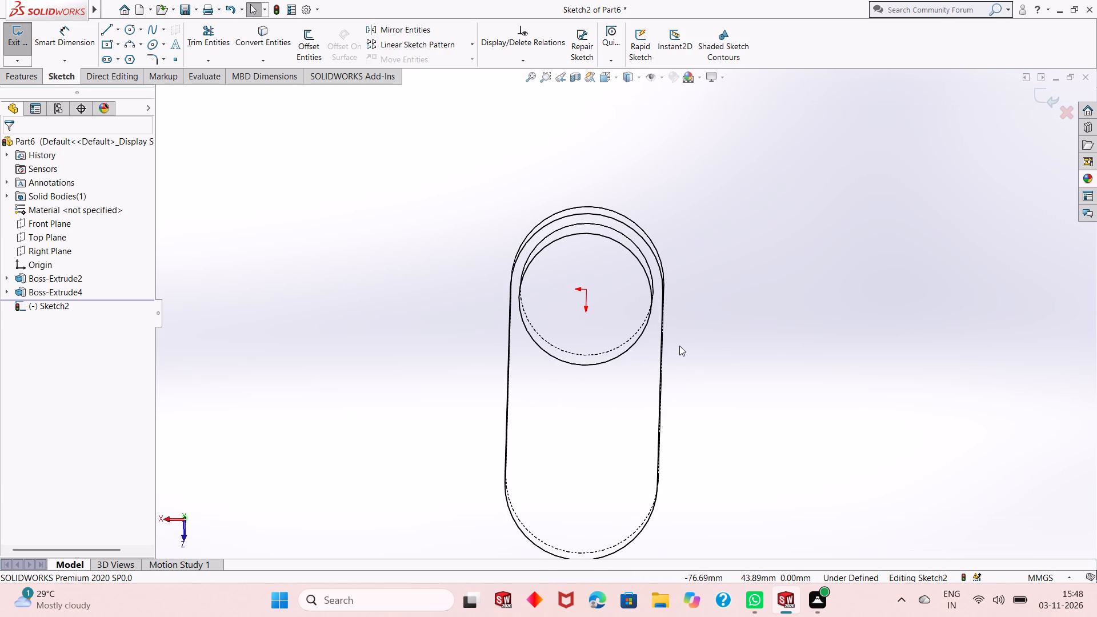
key("ctrl+8")
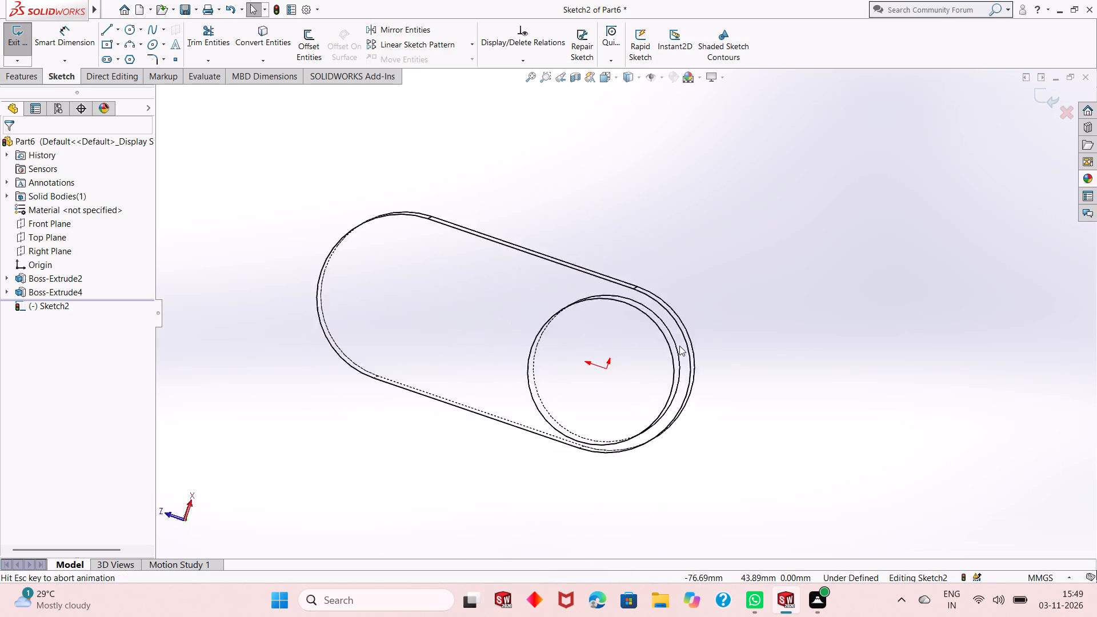
scroll(659, 347, "up", 1)
key("Escape")
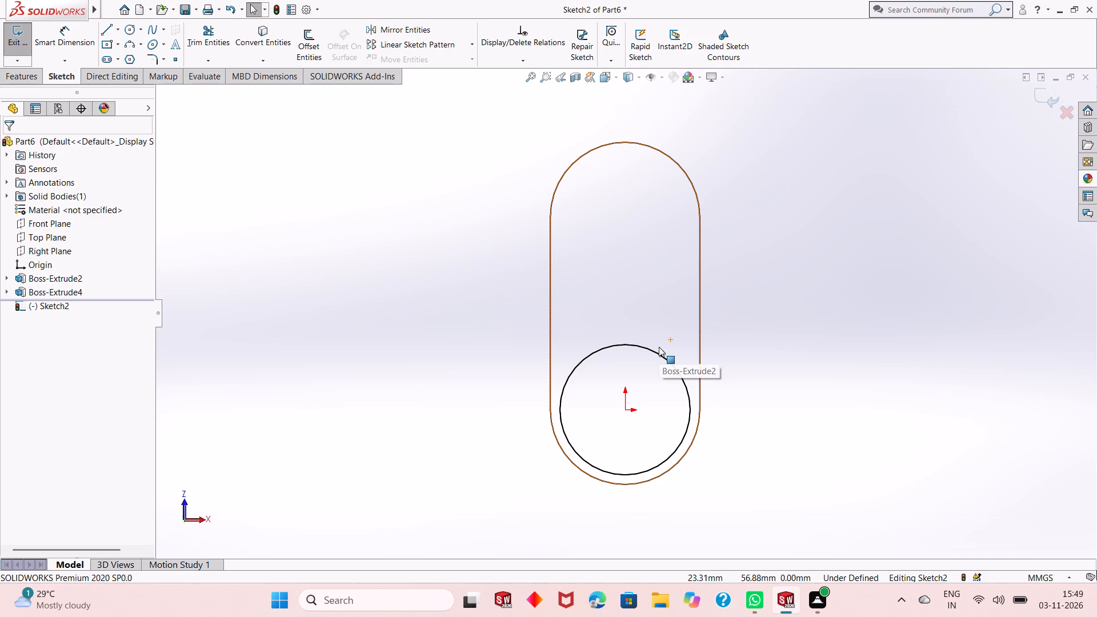
scroll(662, 230, "down", 1)
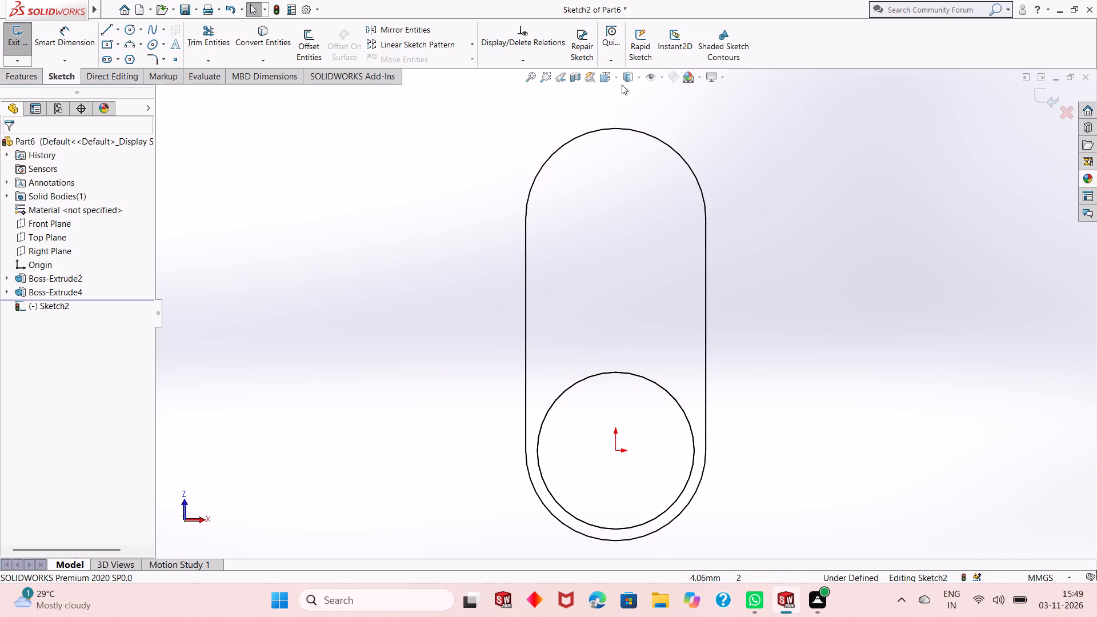
left_click(630, 72)
left_click(631, 97)
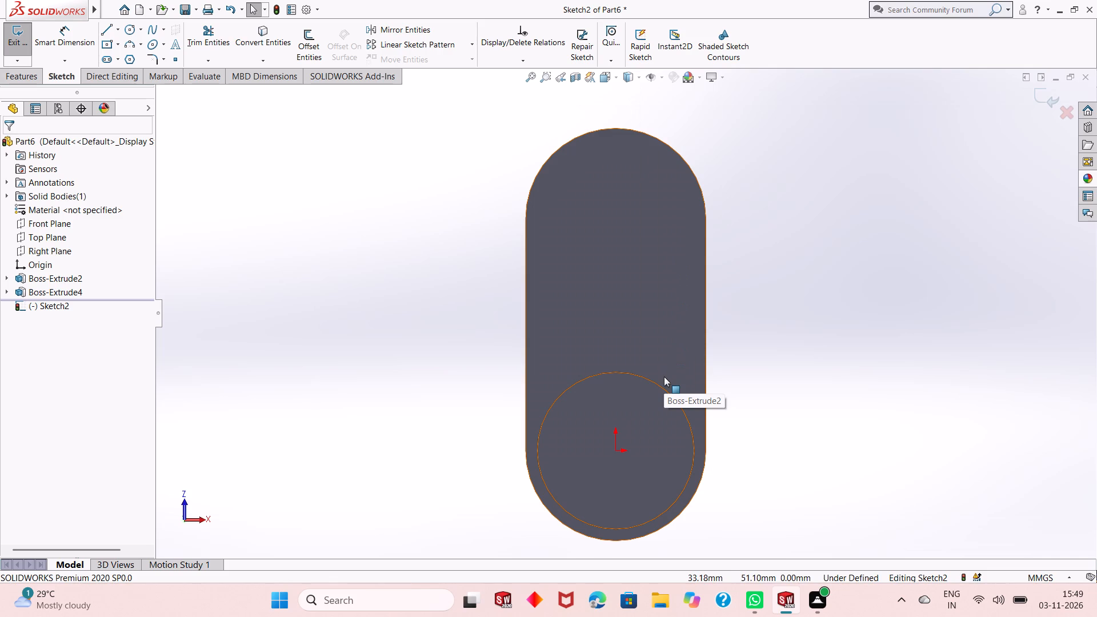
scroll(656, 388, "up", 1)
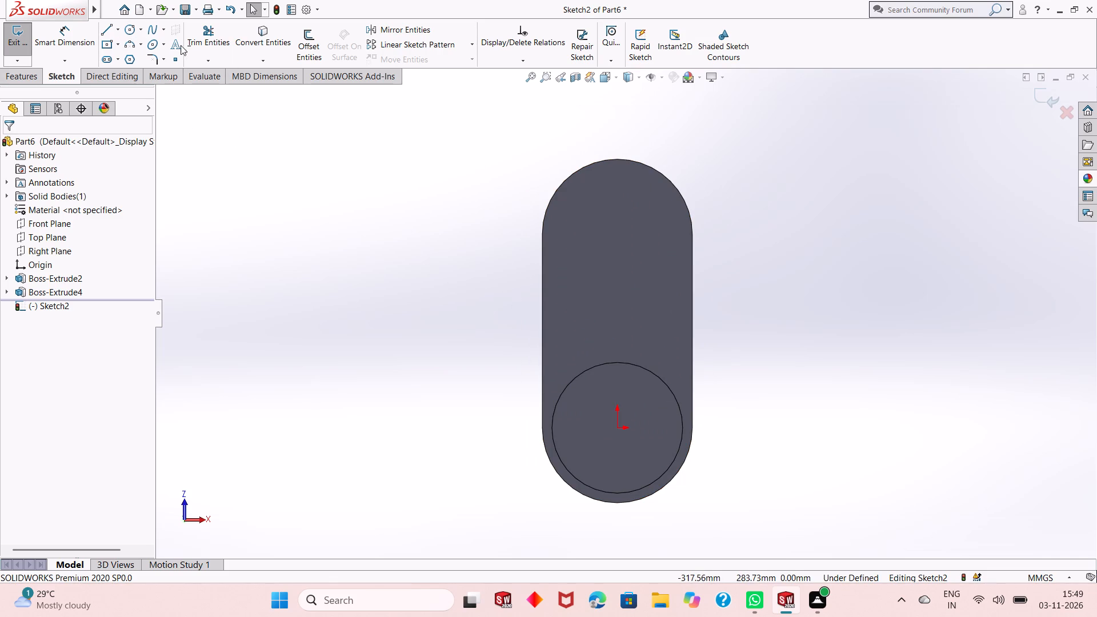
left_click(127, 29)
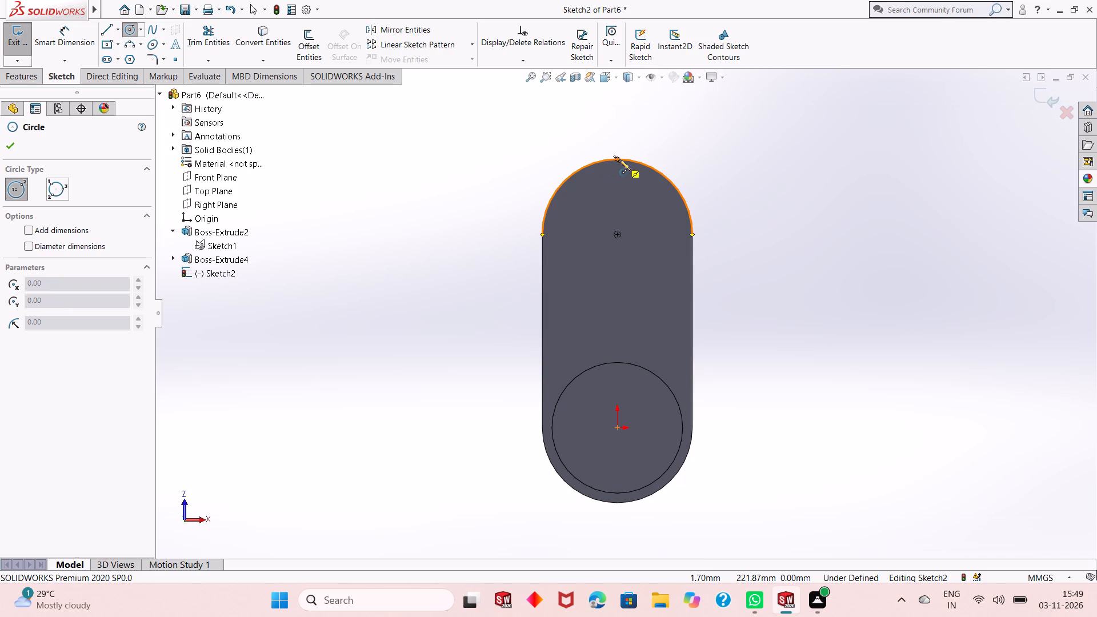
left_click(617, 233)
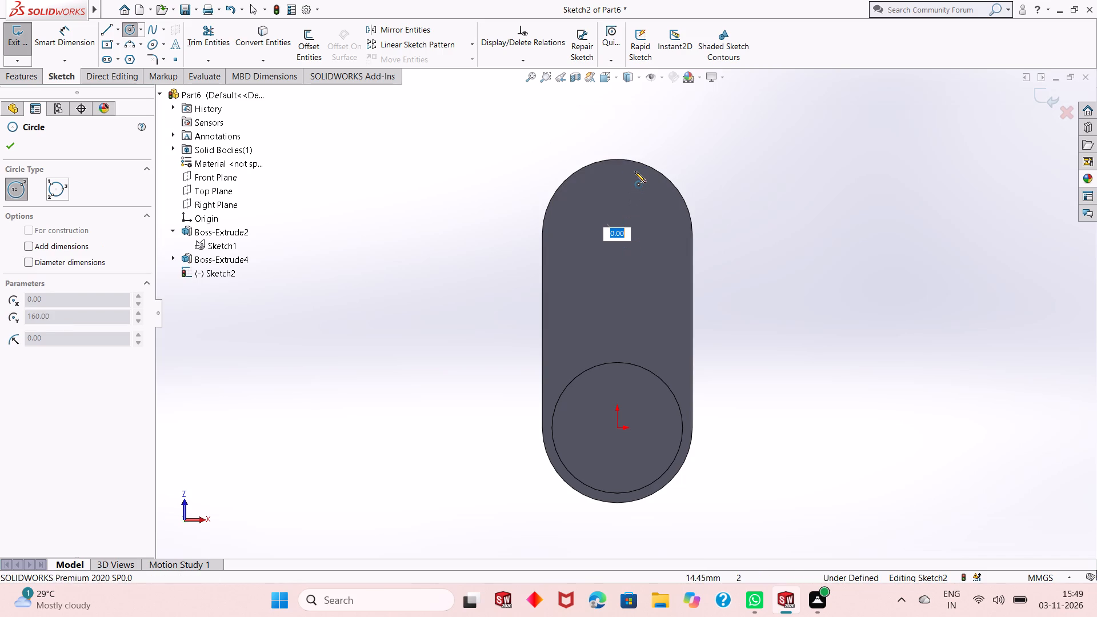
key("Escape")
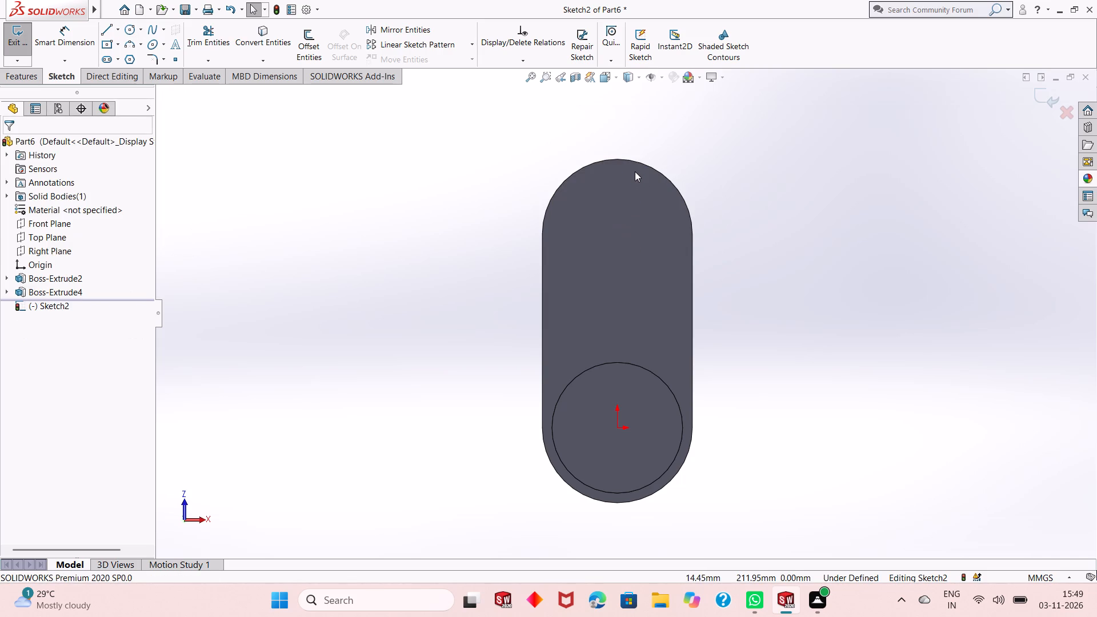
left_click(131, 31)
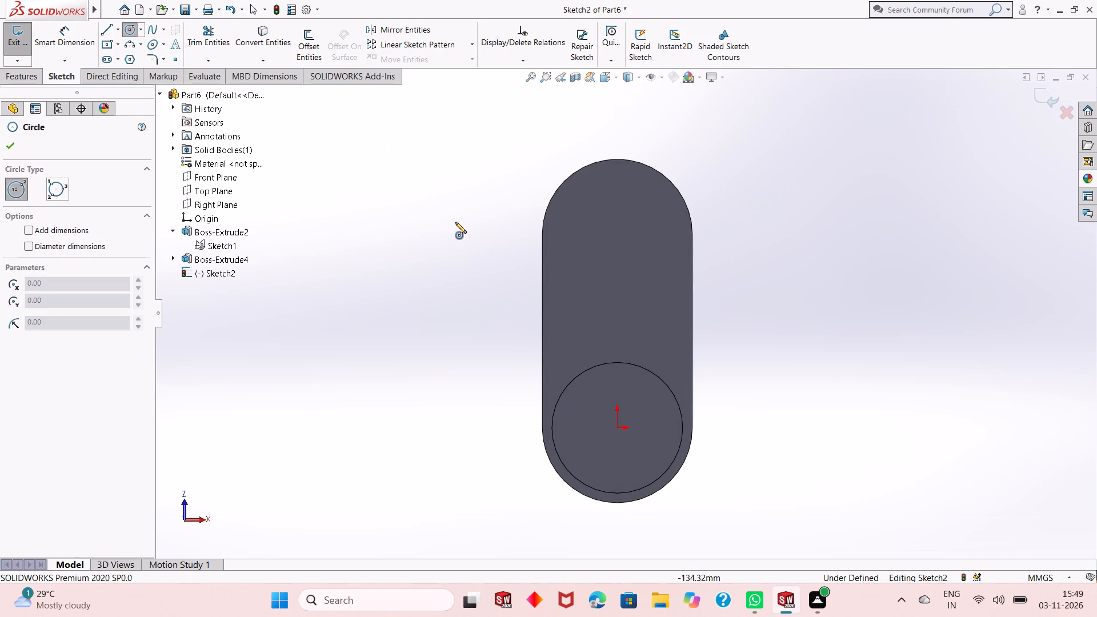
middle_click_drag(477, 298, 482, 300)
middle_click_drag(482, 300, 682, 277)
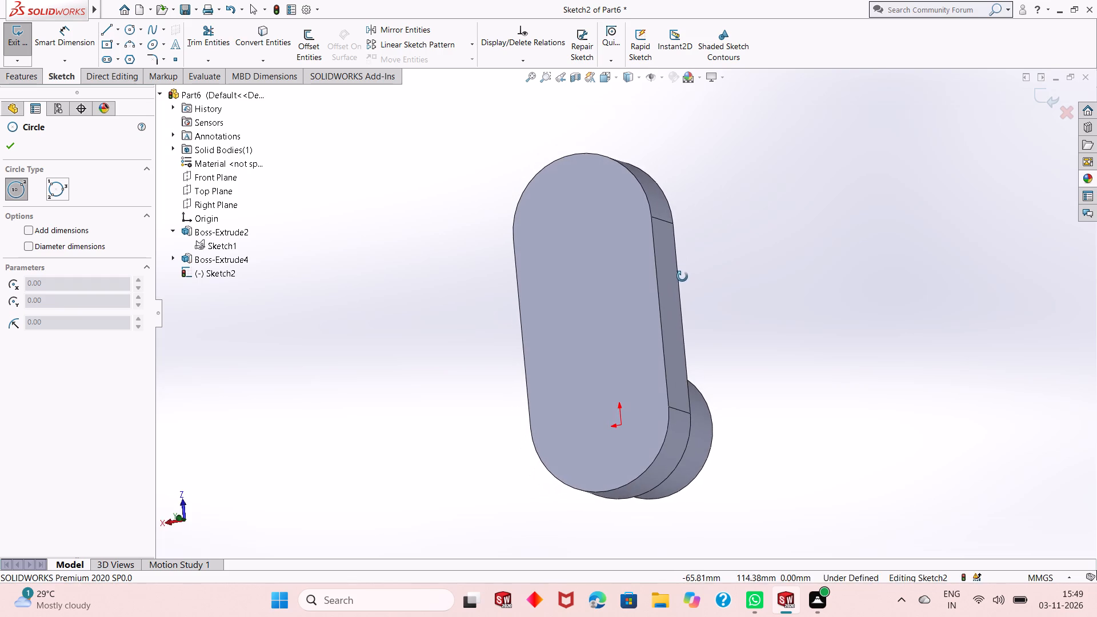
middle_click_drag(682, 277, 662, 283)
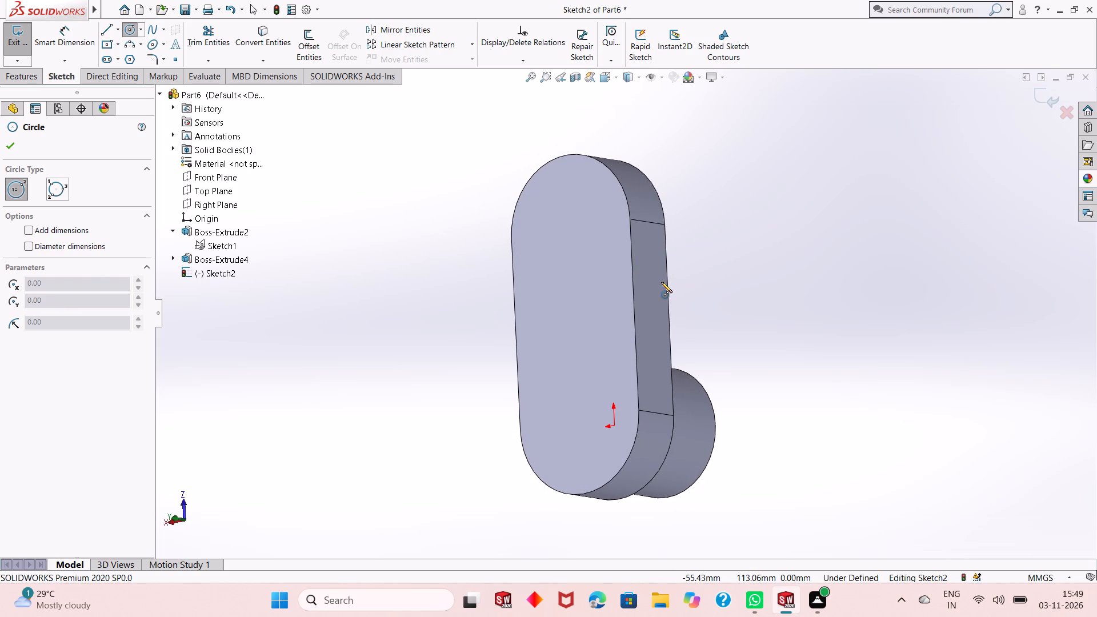
Undo the underside sketch and the existing extrusions, back to editing the fully defined base sketch.
key("ctrl+z")
key("ctrl+z")
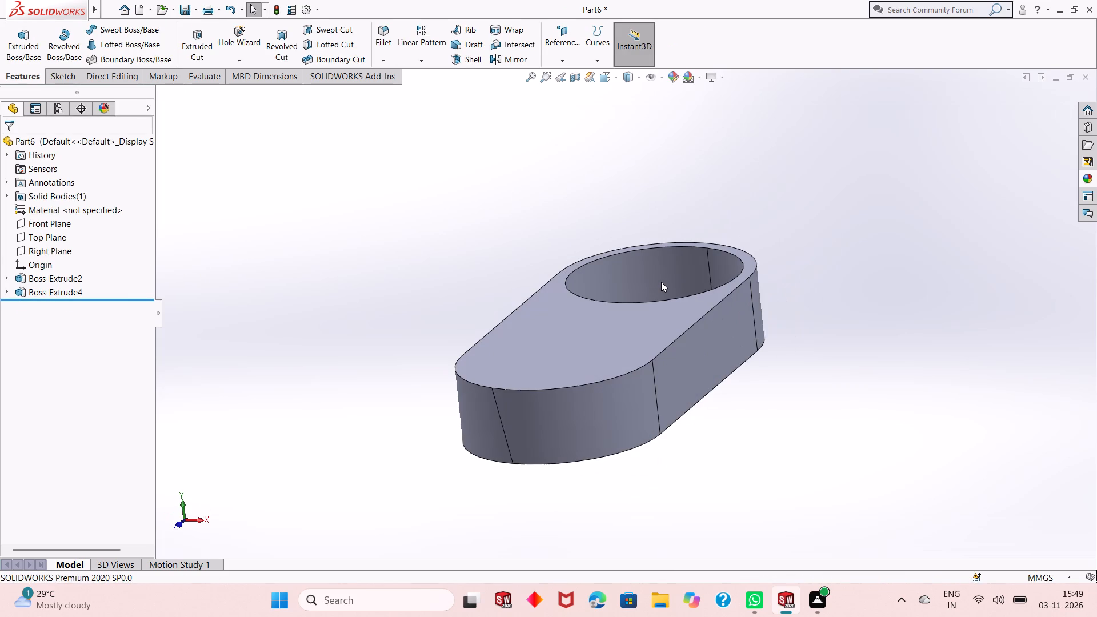
key("ctrl+z")
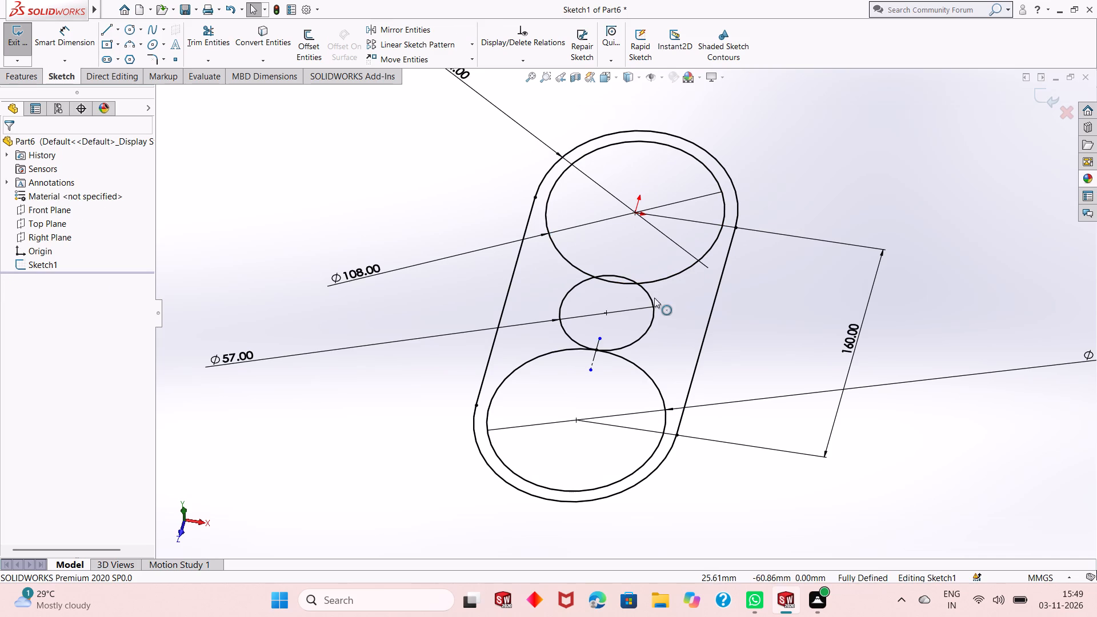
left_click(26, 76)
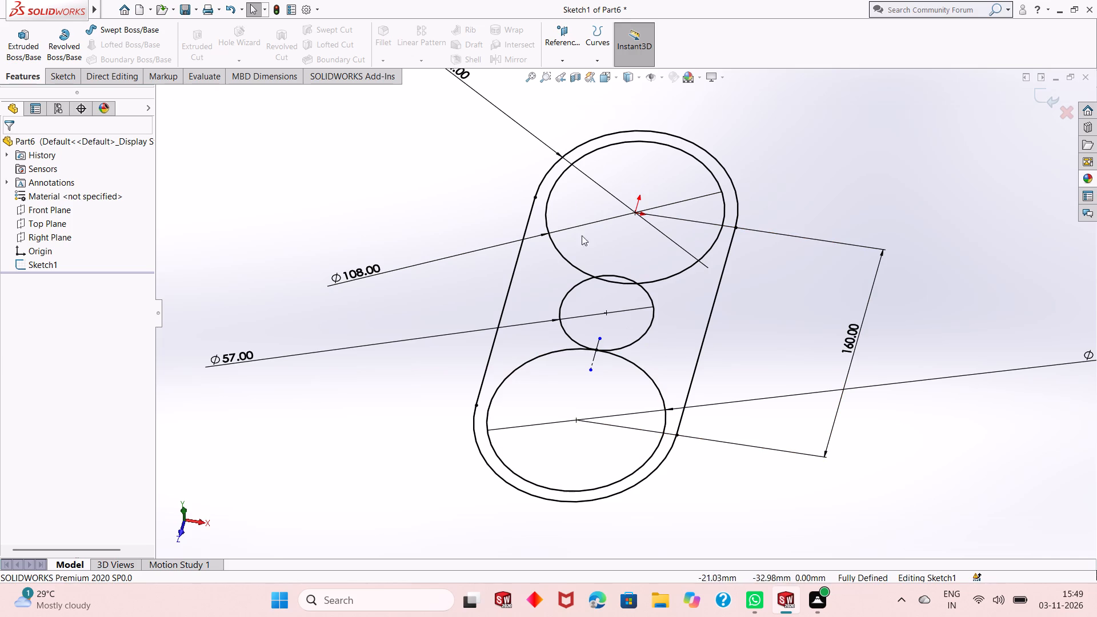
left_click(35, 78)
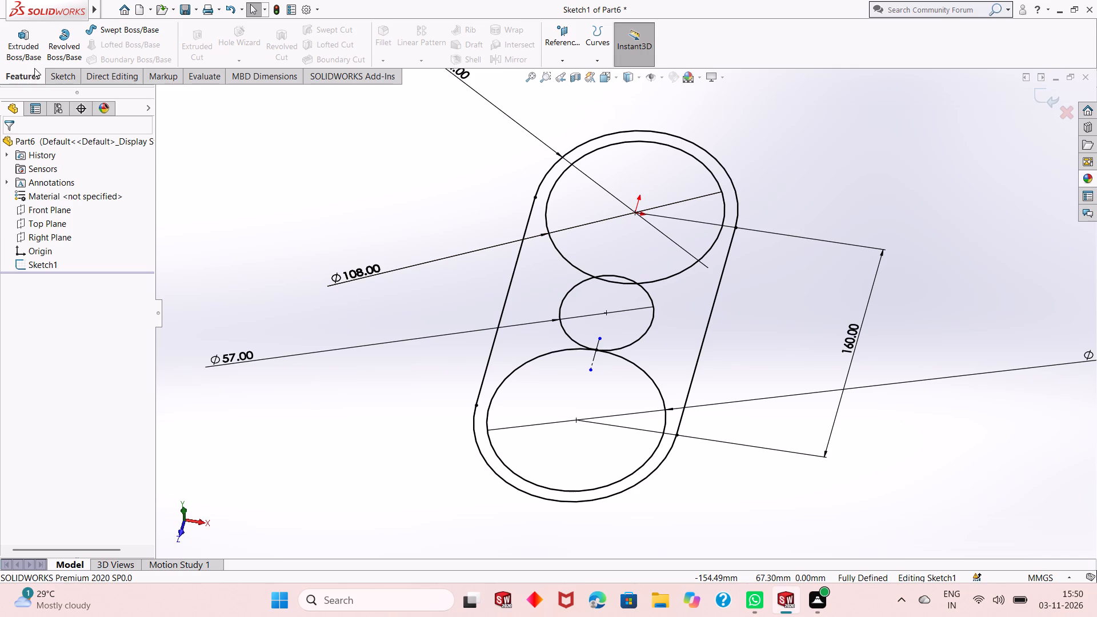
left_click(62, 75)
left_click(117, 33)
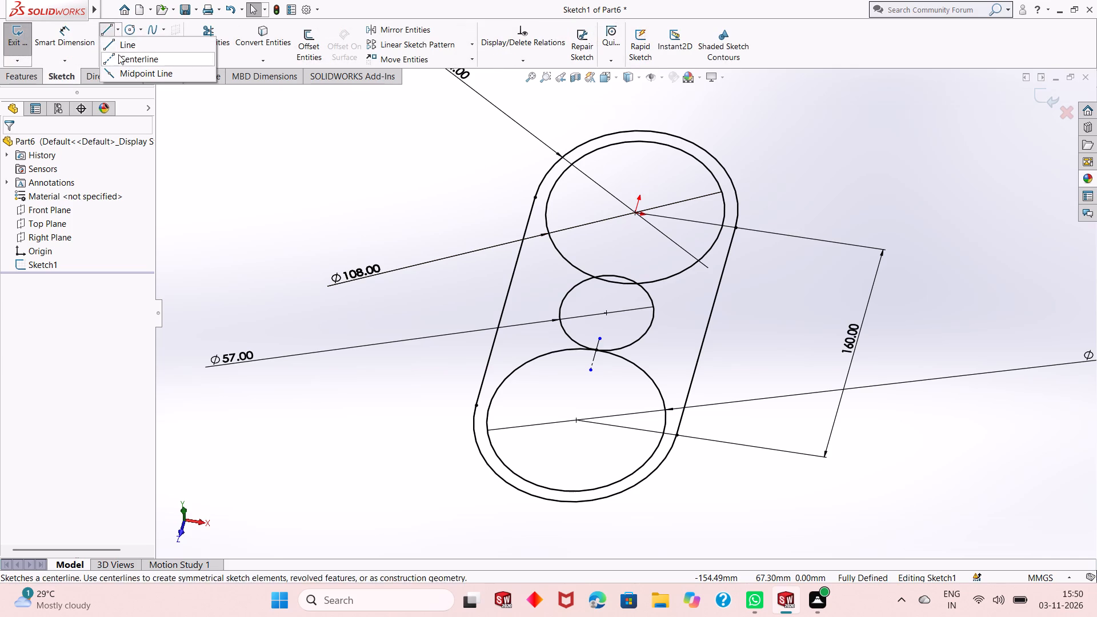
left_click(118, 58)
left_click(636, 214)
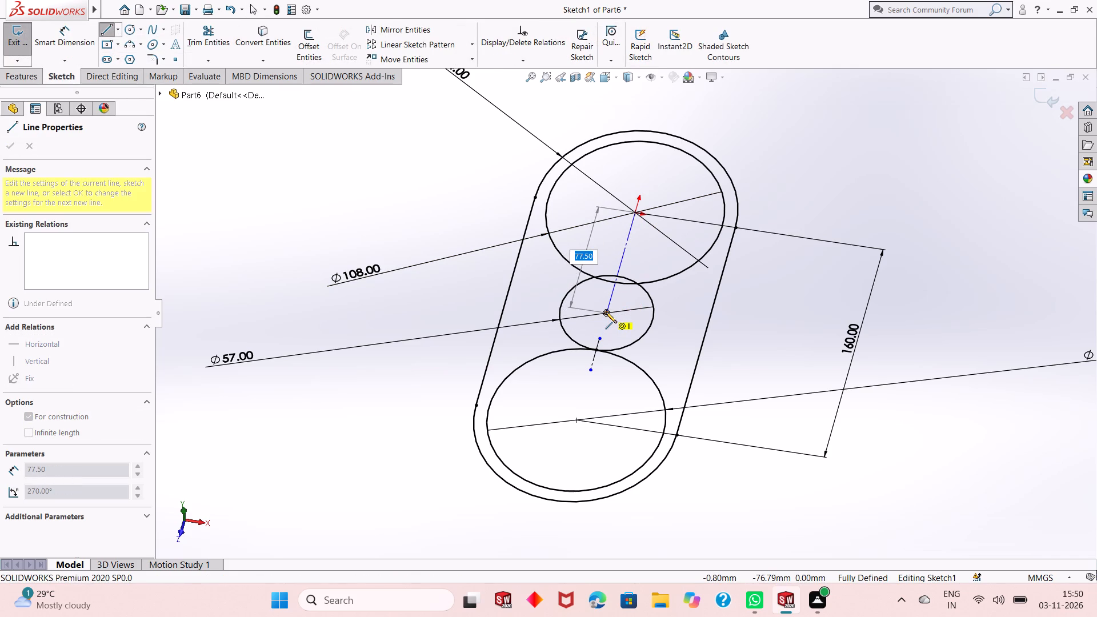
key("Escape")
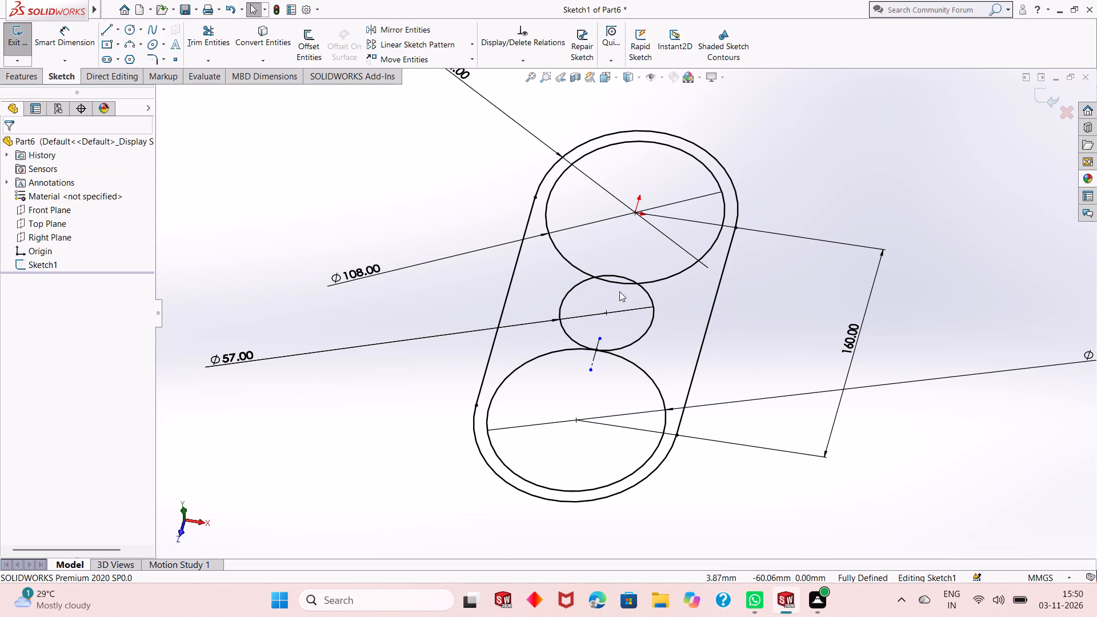
Extrude the slot region, the circle at the end away from the origin and the 57 mm circle 47 mm in the reversed direction.
scroll(619, 291, "down", 2)
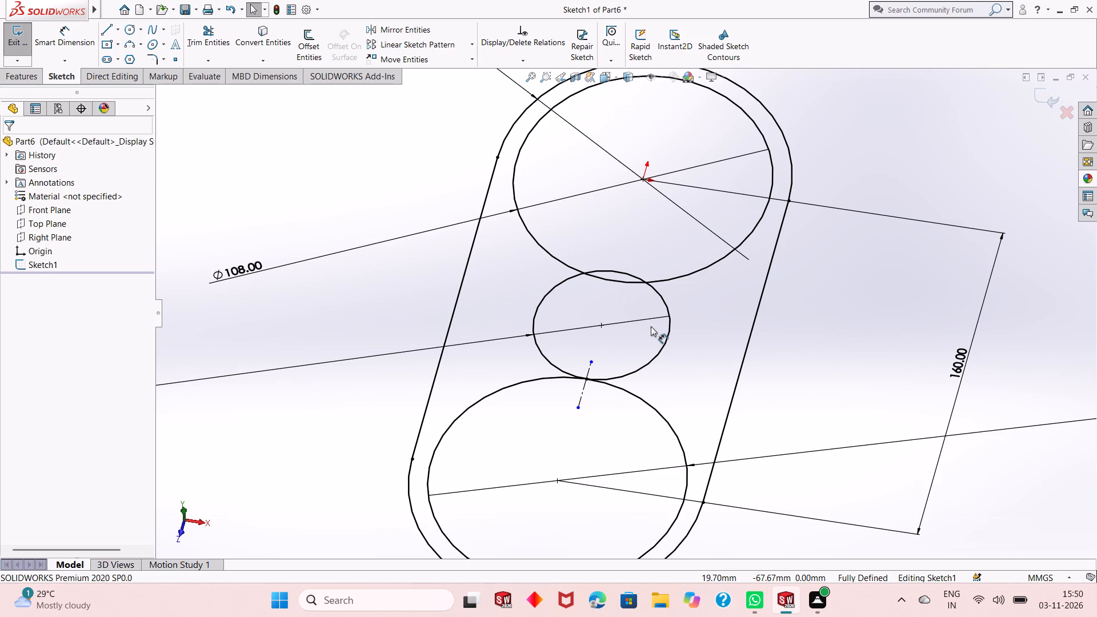
scroll(651, 327, "up", 3)
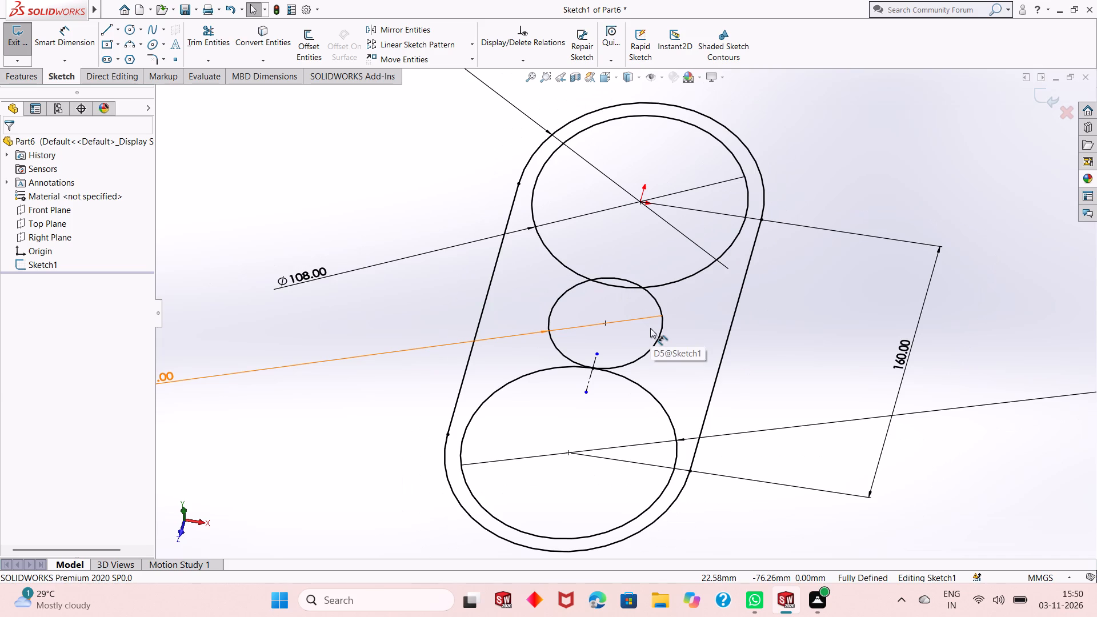
scroll(650, 339, "up", 2)
scroll(681, 301, "down", 1)
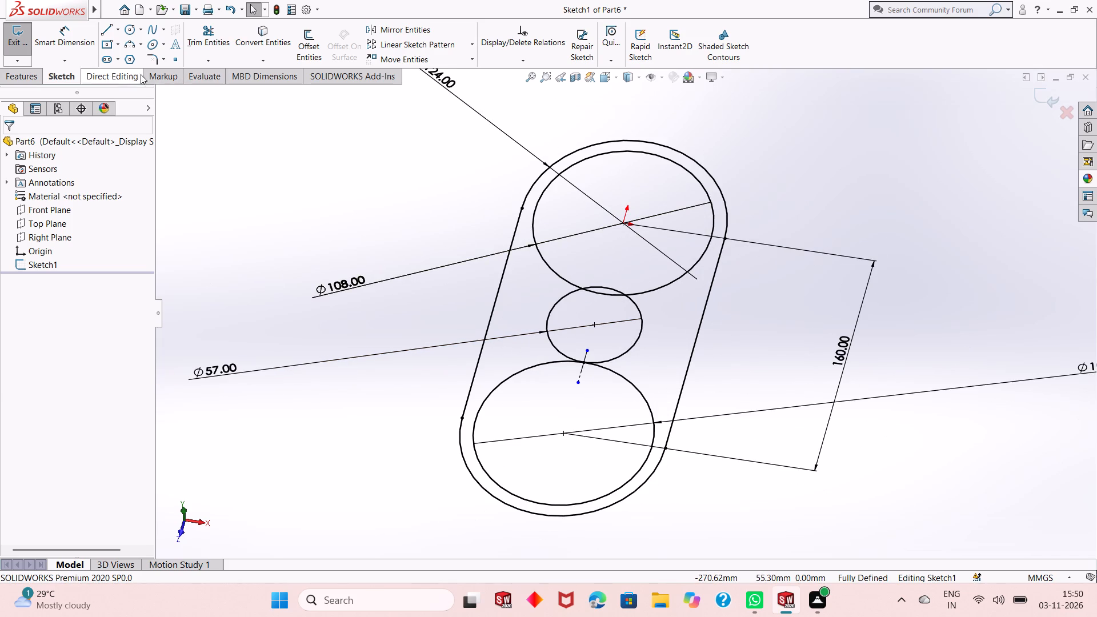
left_click(32, 74)
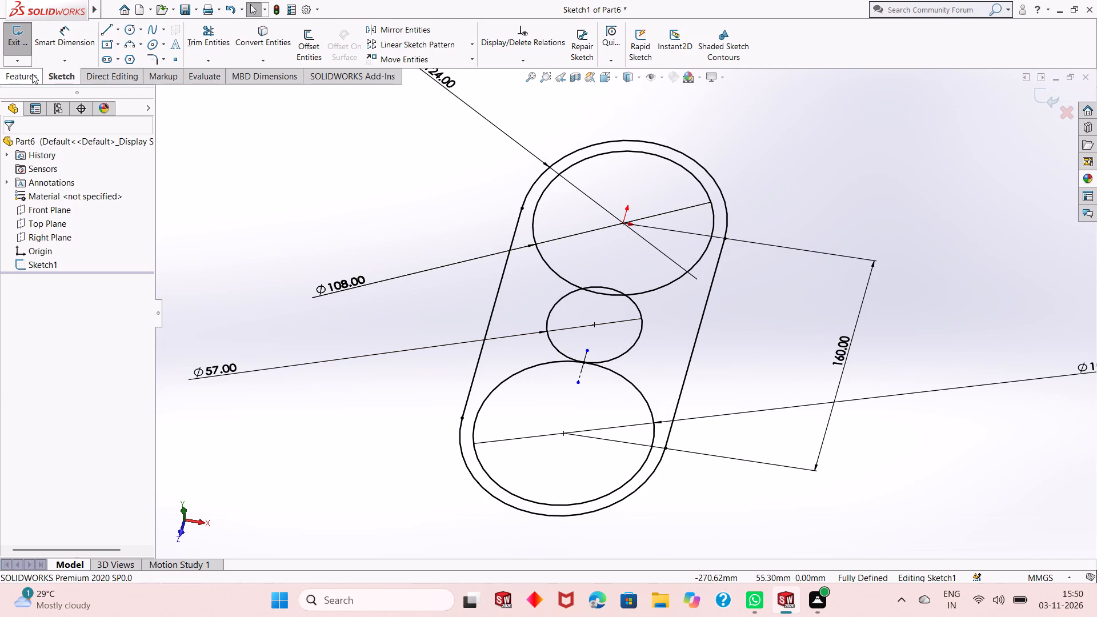
left_click(33, 39)
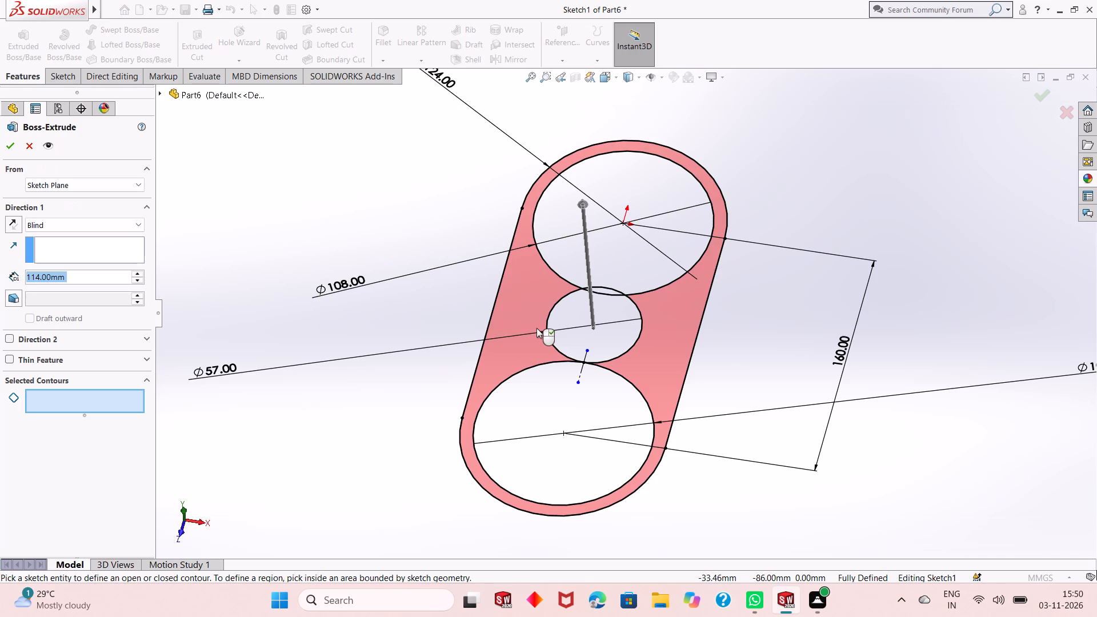
left_click(525, 328)
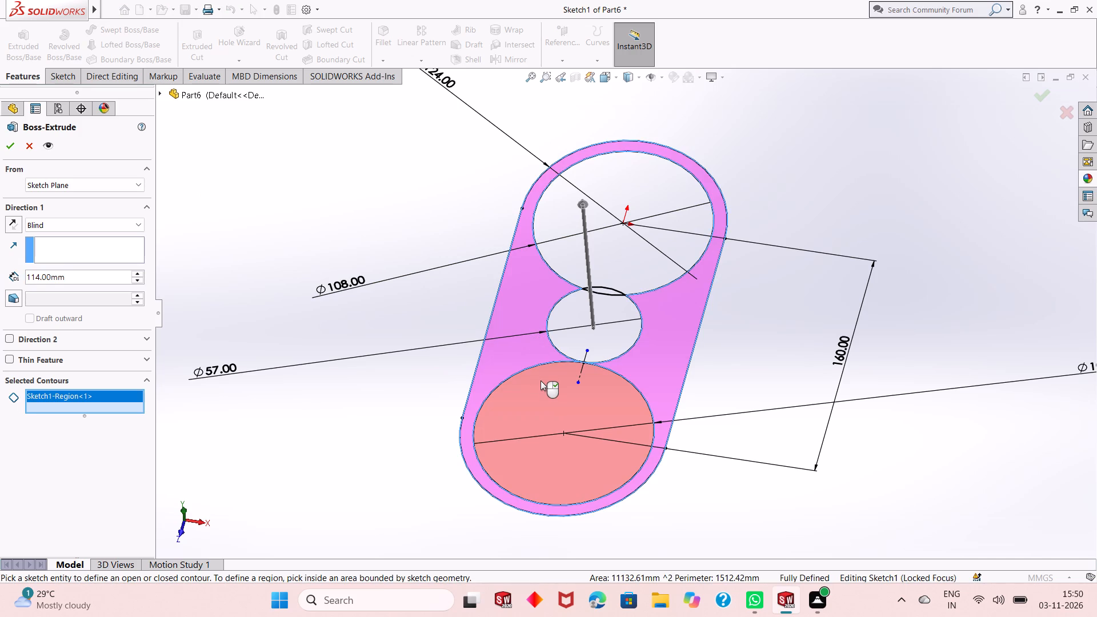
left_click(541, 382)
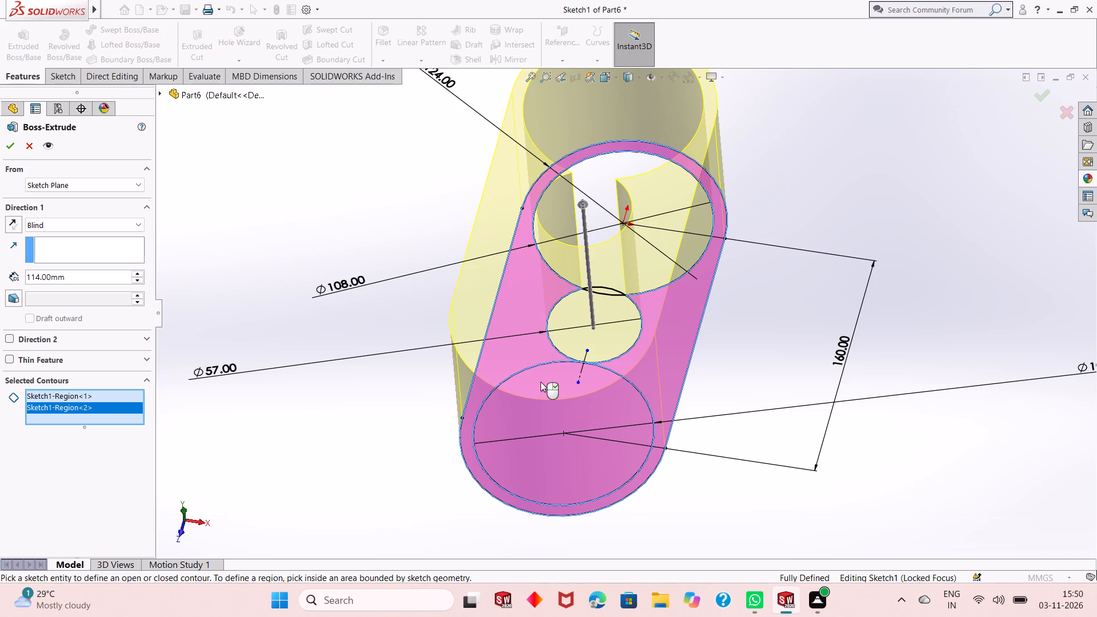
left_click(18, 229)
left_click(571, 324)
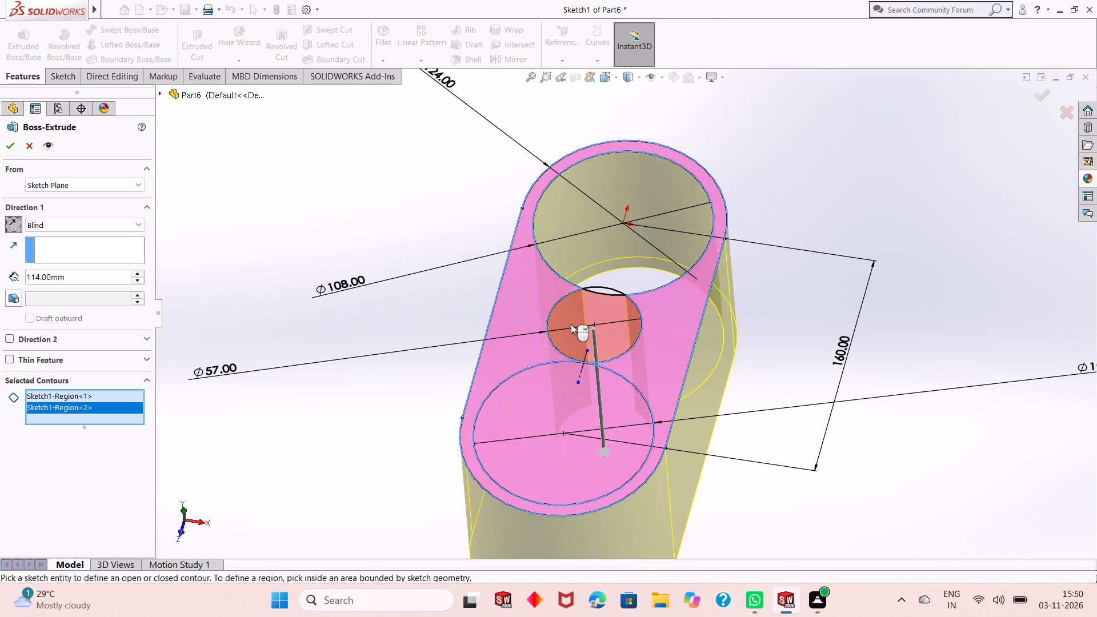
double_click(101, 275)
type("114")
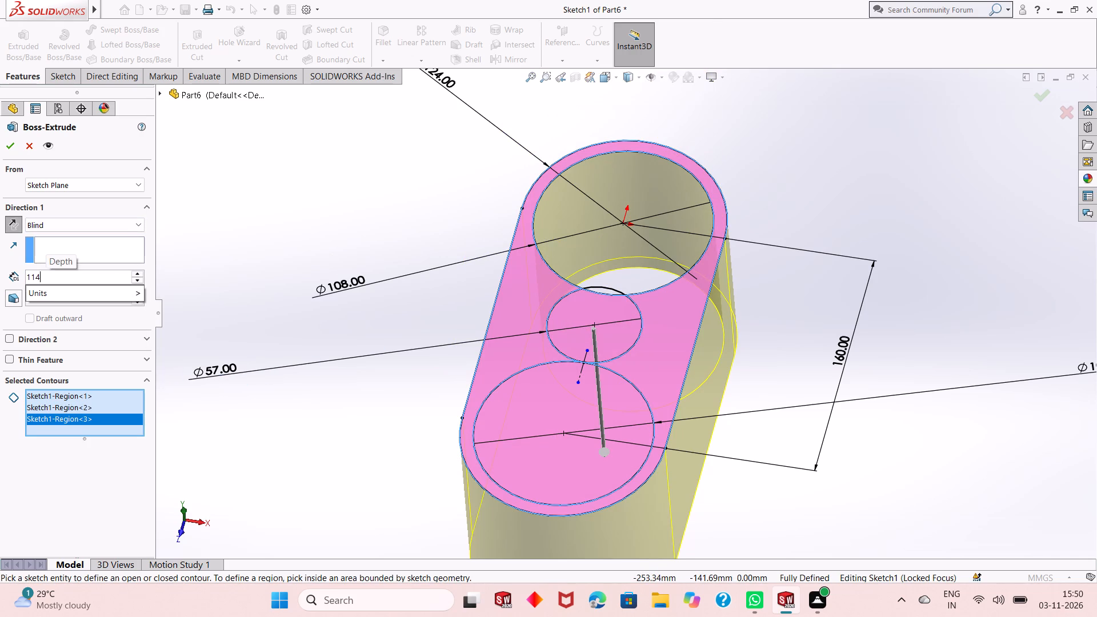
key("minus")
type("67")
key("Return")
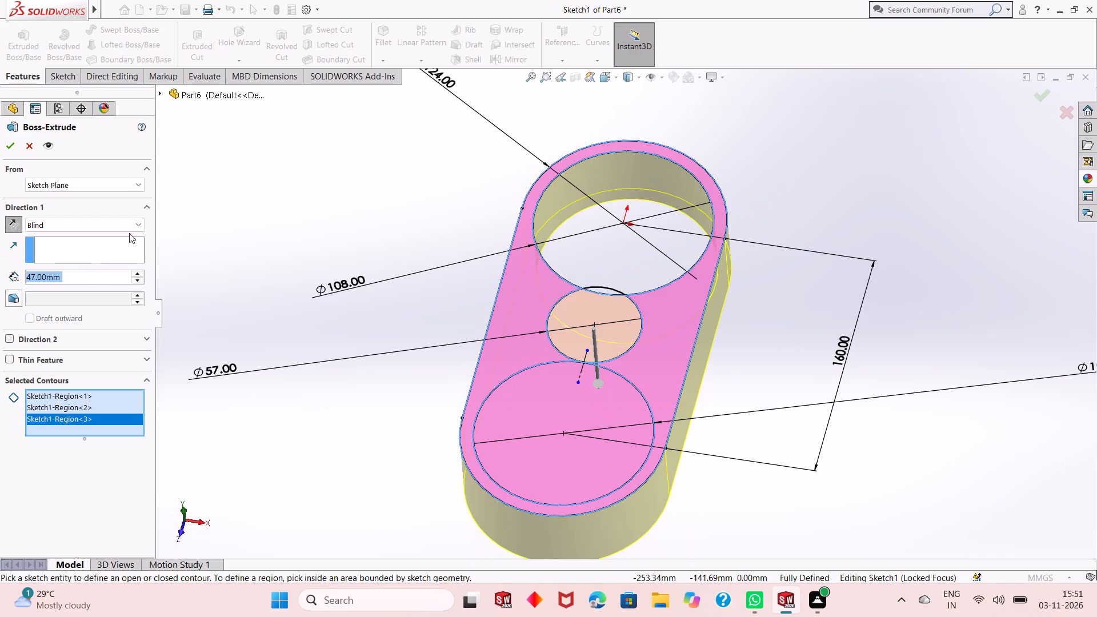
left_click(9, 146)
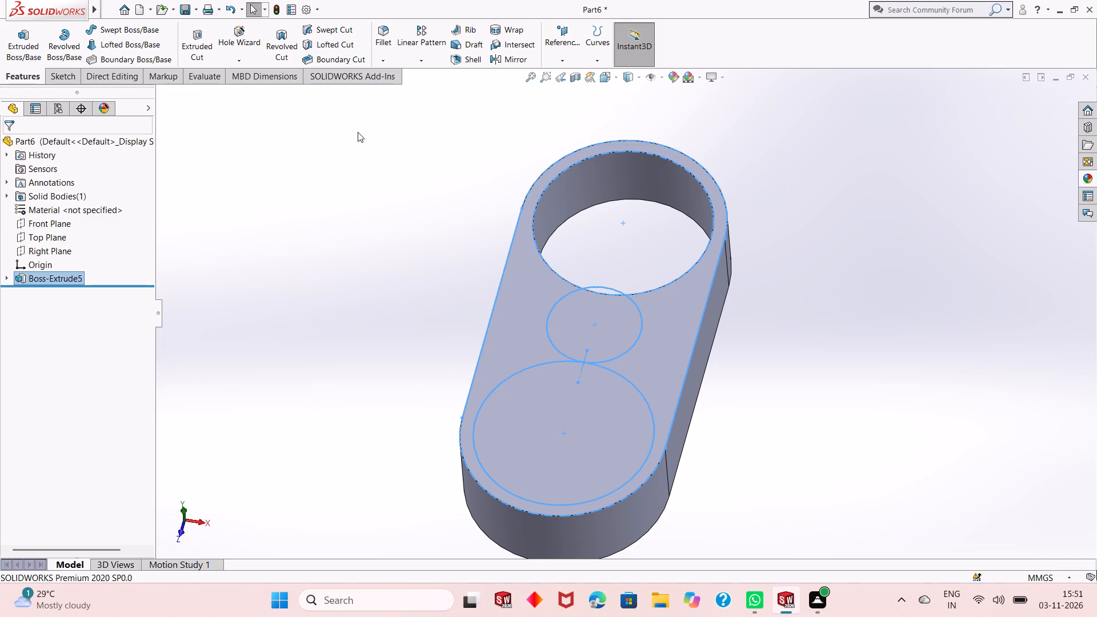
Start a new sketch on the flat top face of the slot body, which surrounds the large hole.
left_click(409, 250)
left_click(572, 324)
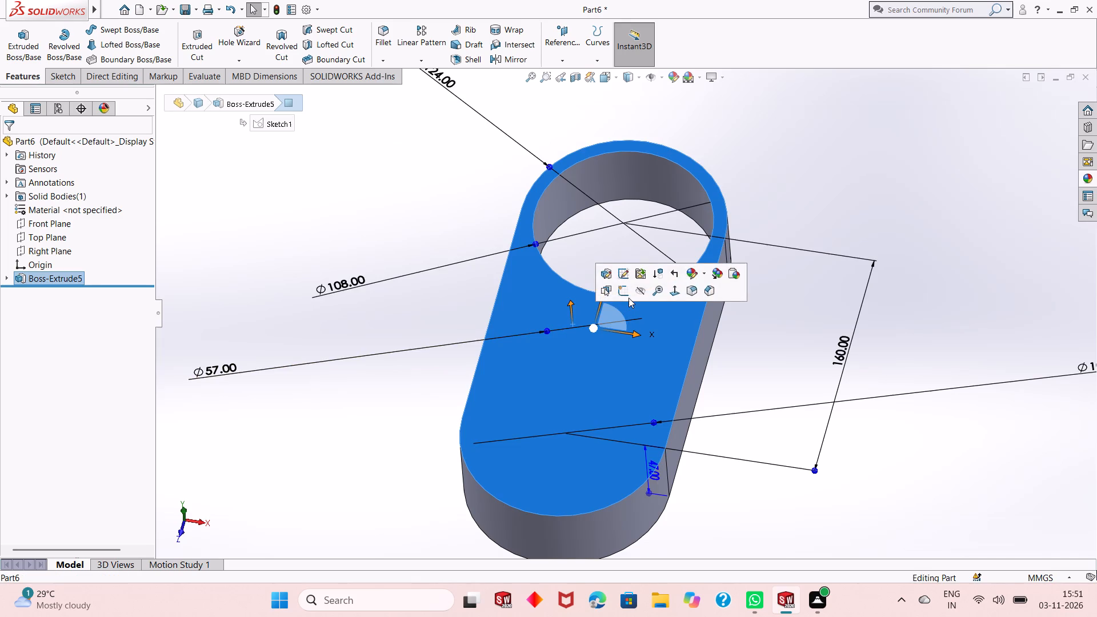
left_click(630, 293)
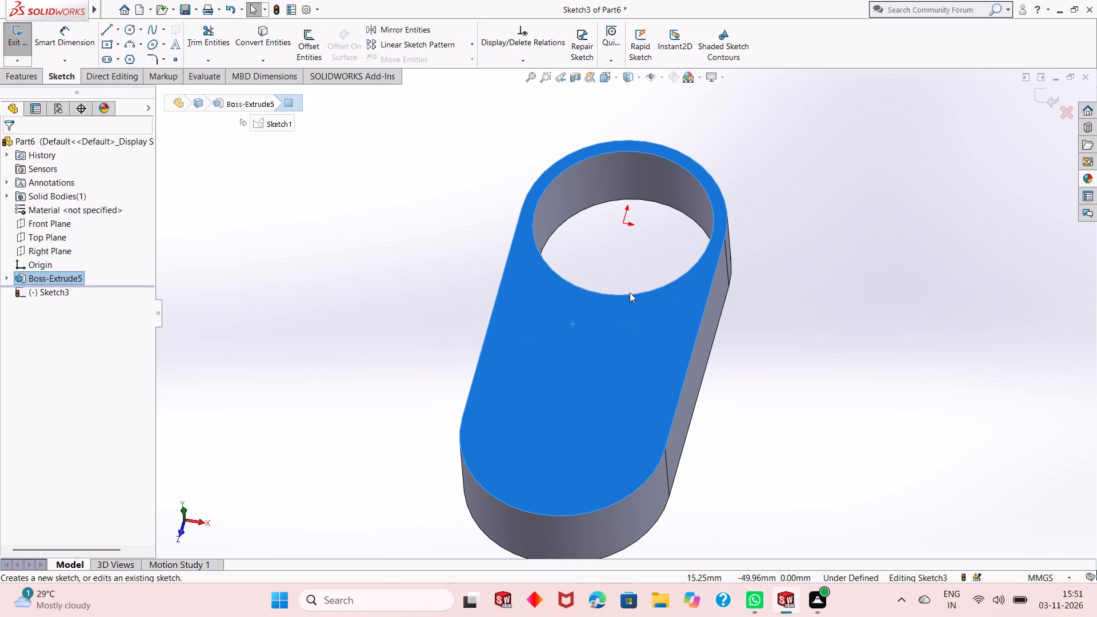
key("Escape")
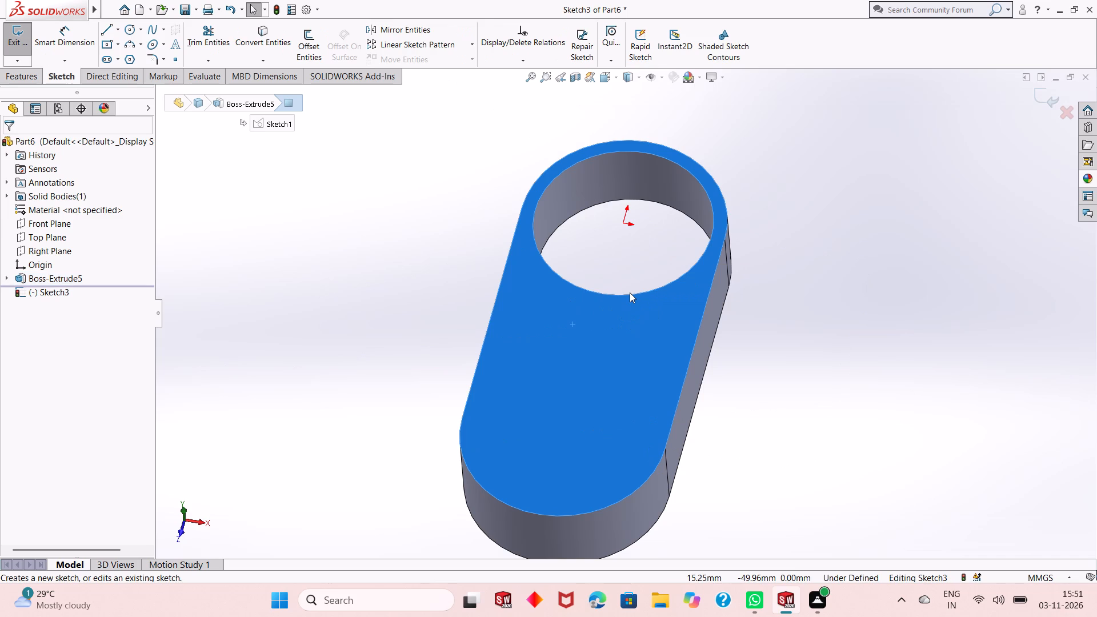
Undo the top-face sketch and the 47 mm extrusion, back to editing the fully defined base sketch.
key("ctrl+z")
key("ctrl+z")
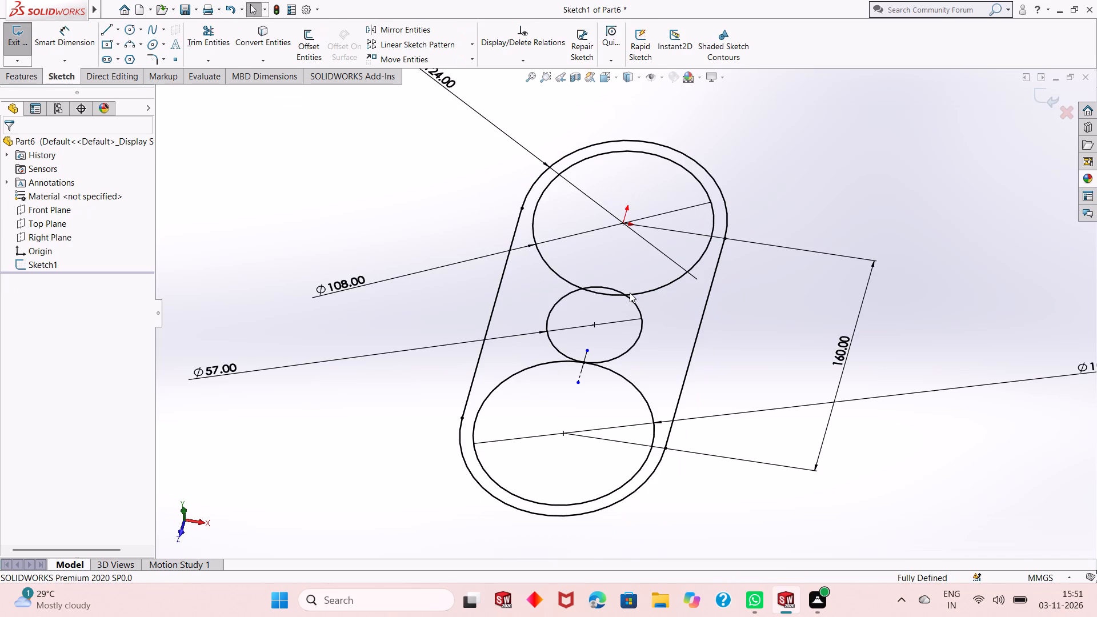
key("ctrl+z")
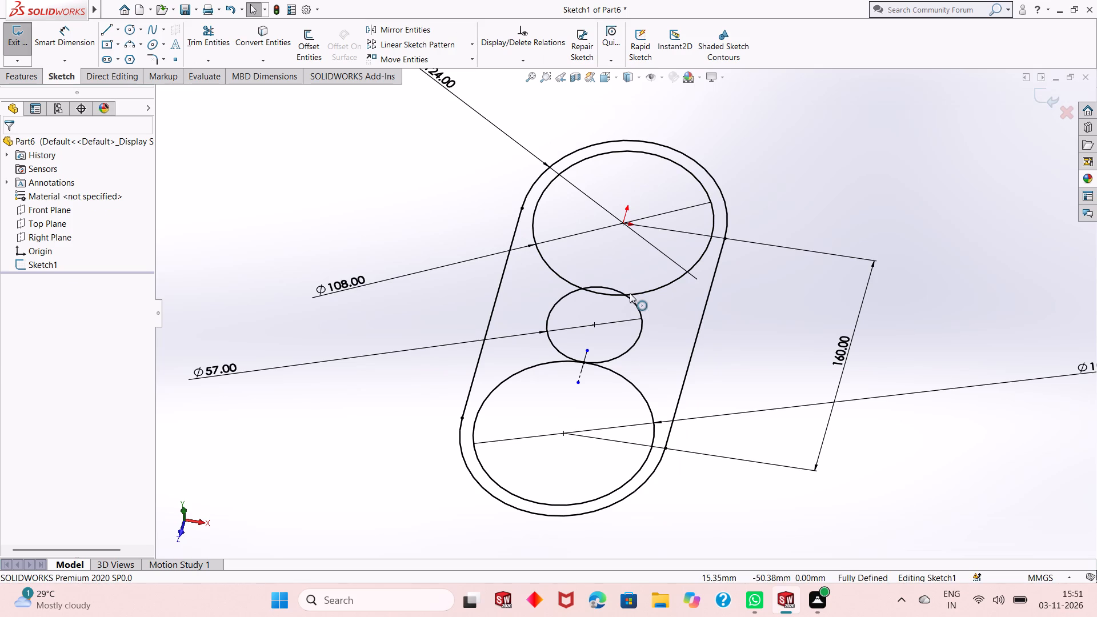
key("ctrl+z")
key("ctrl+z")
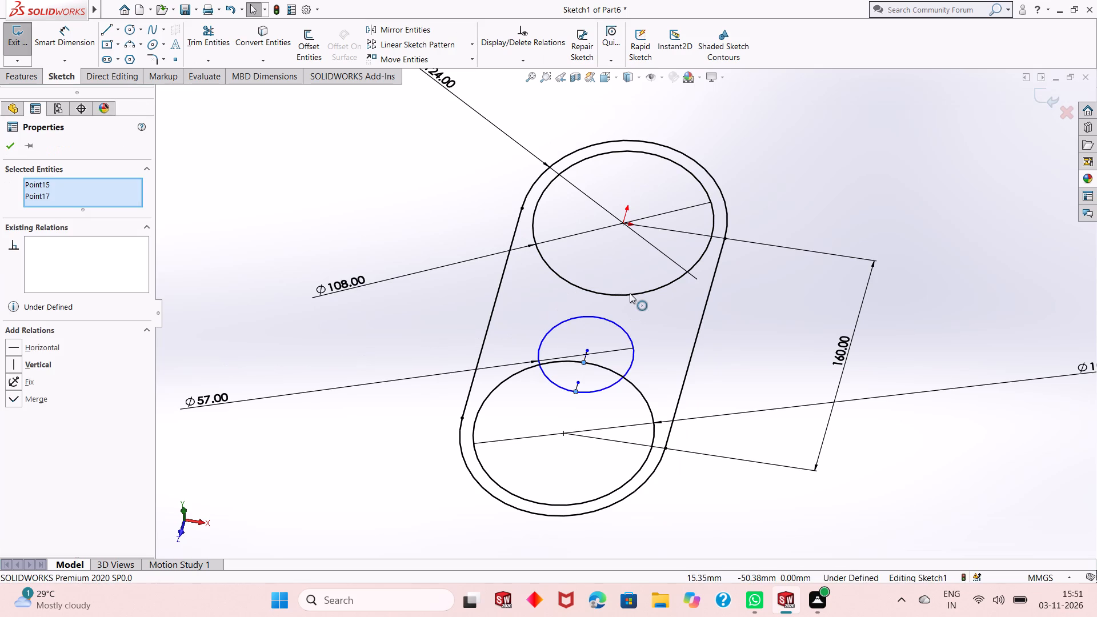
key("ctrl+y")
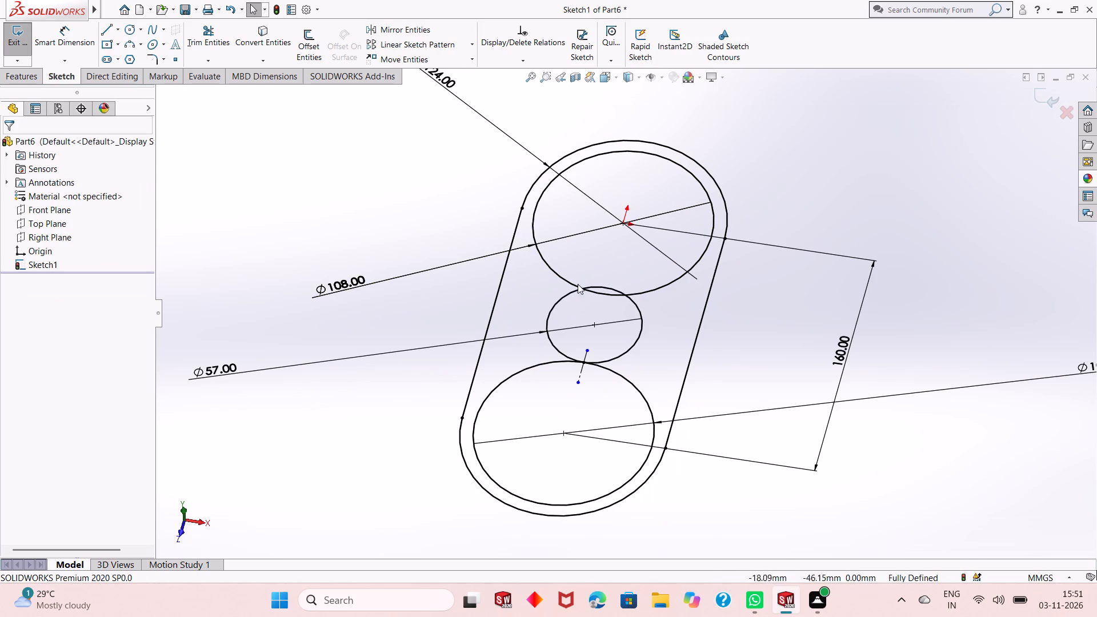
Extrude the slot region, the 57 mm circle and the circle at the end away from the origin 47 mm in the reversed direction.
left_click(27, 79)
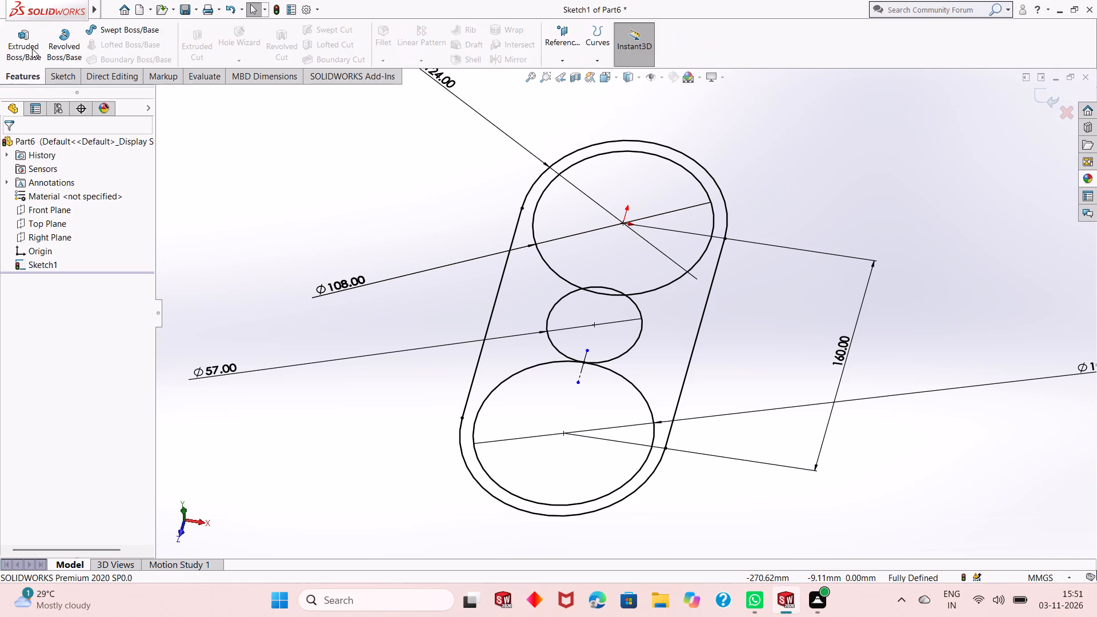
left_click(33, 47)
left_click(659, 359)
left_click(617, 338)
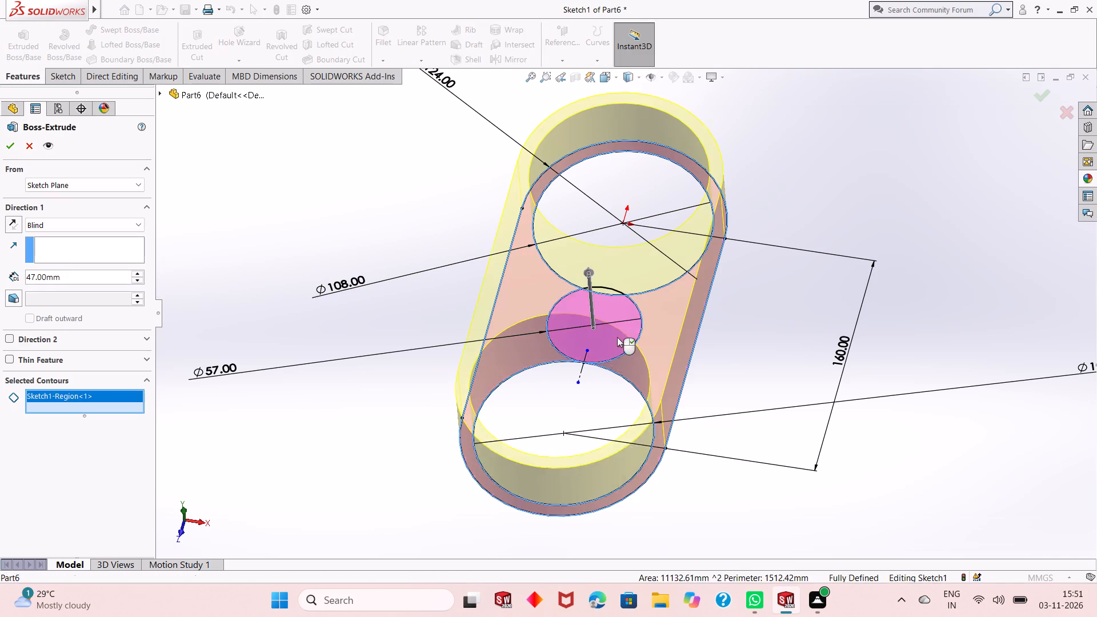
left_click(583, 402)
left_click(14, 223)
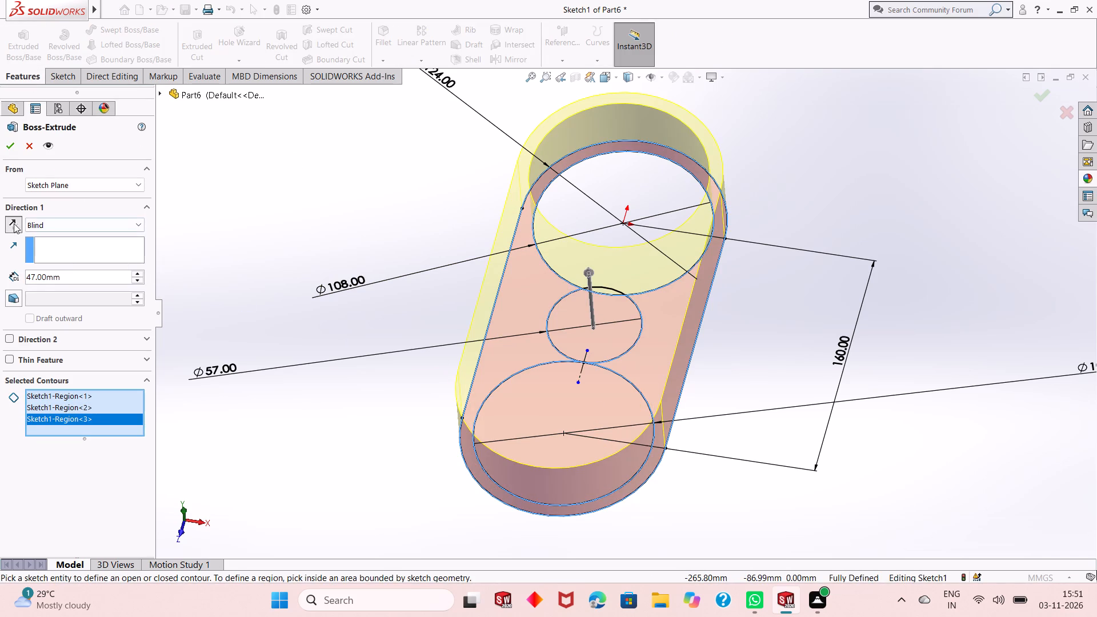
left_click(10, 150)
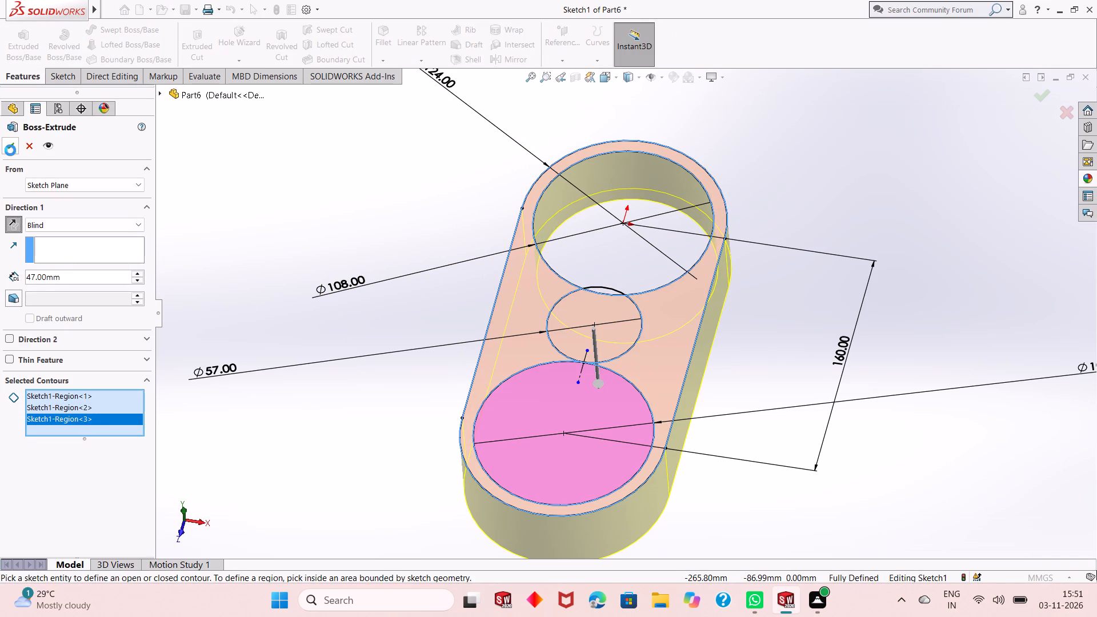
On the slot body's flat top face, sketch a circle of 62 mm radius centred on the origin, matching the rounded end's outer edge.
left_click(417, 194)
left_click(522, 279)
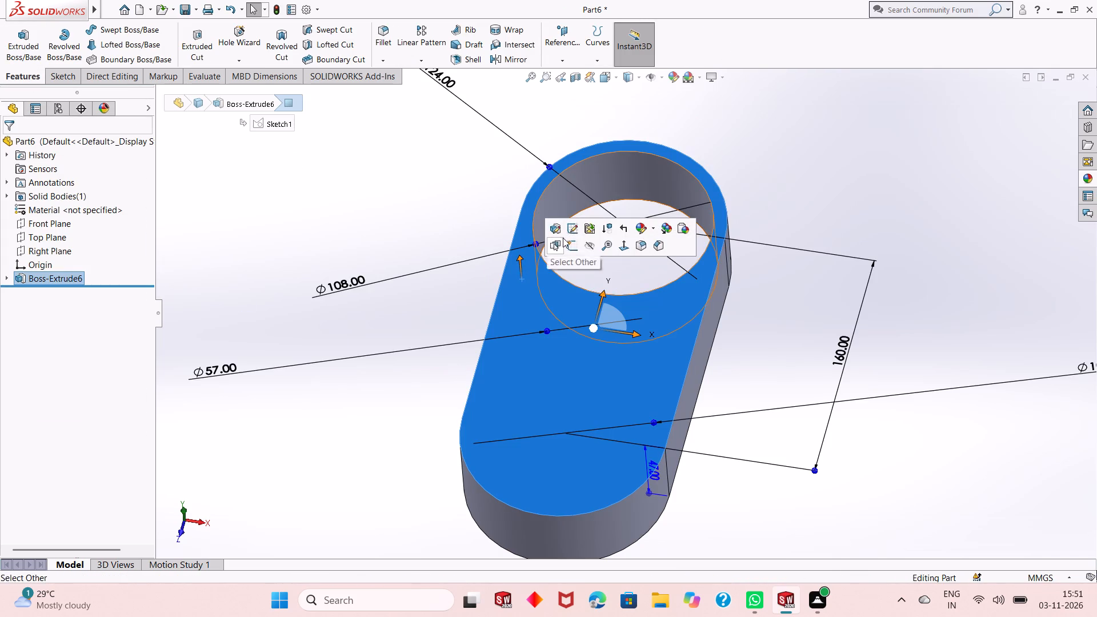
left_click(576, 241)
key("Escape")
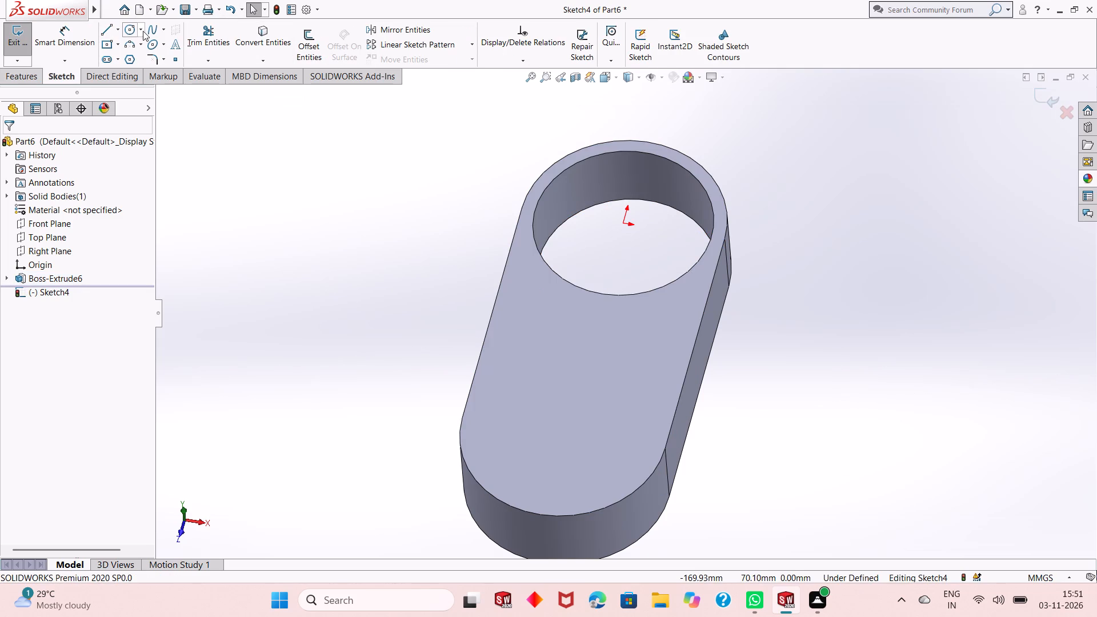
left_click(136, 29)
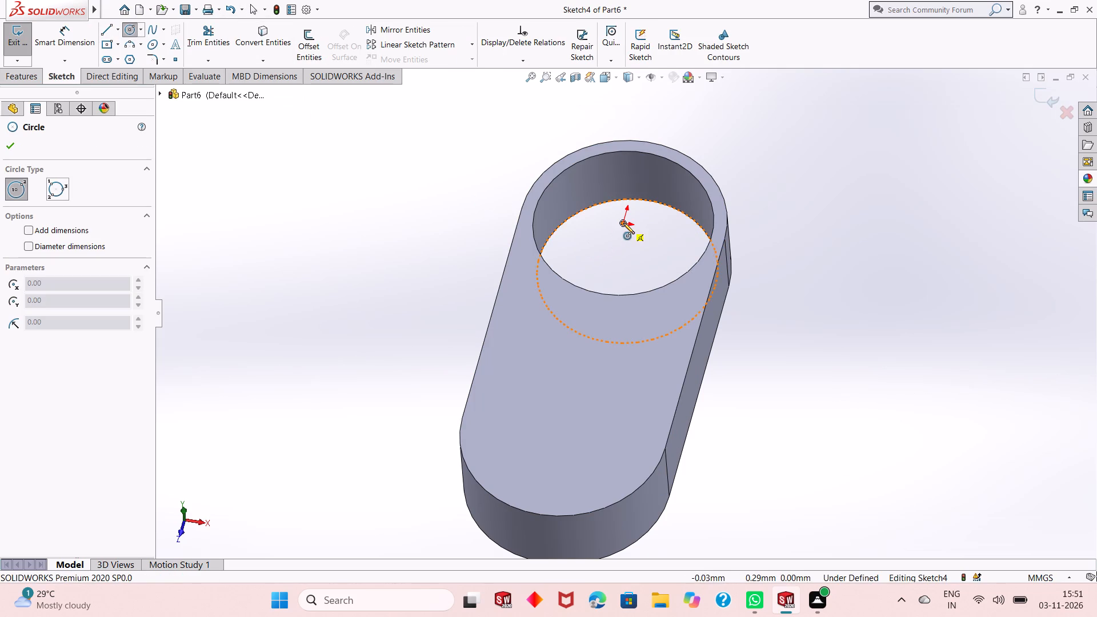
left_click(623, 223)
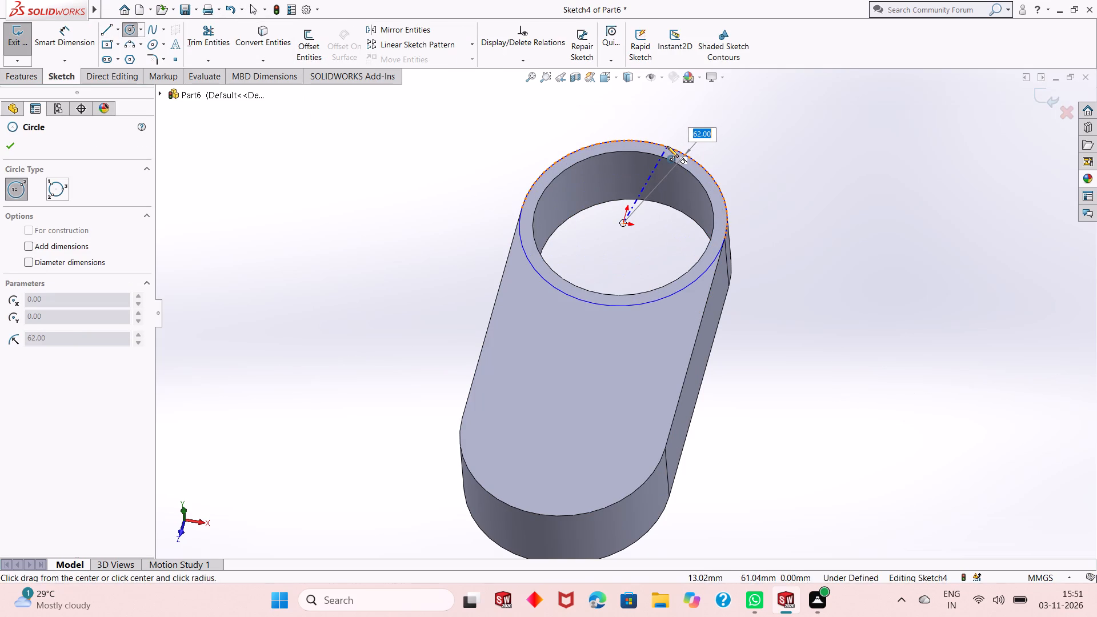
left_click(667, 146)
key("Escape")
key("Escape")
key("Escape")
Dimension the new circle's diameter at 124 mm.
left_click(80, 35)
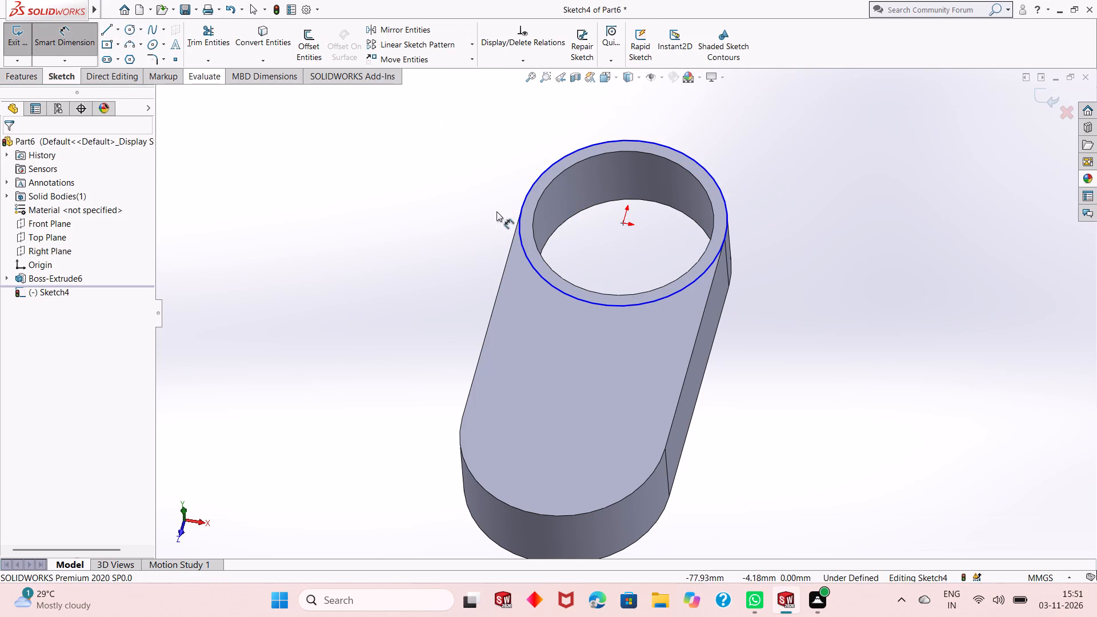
left_click(522, 239)
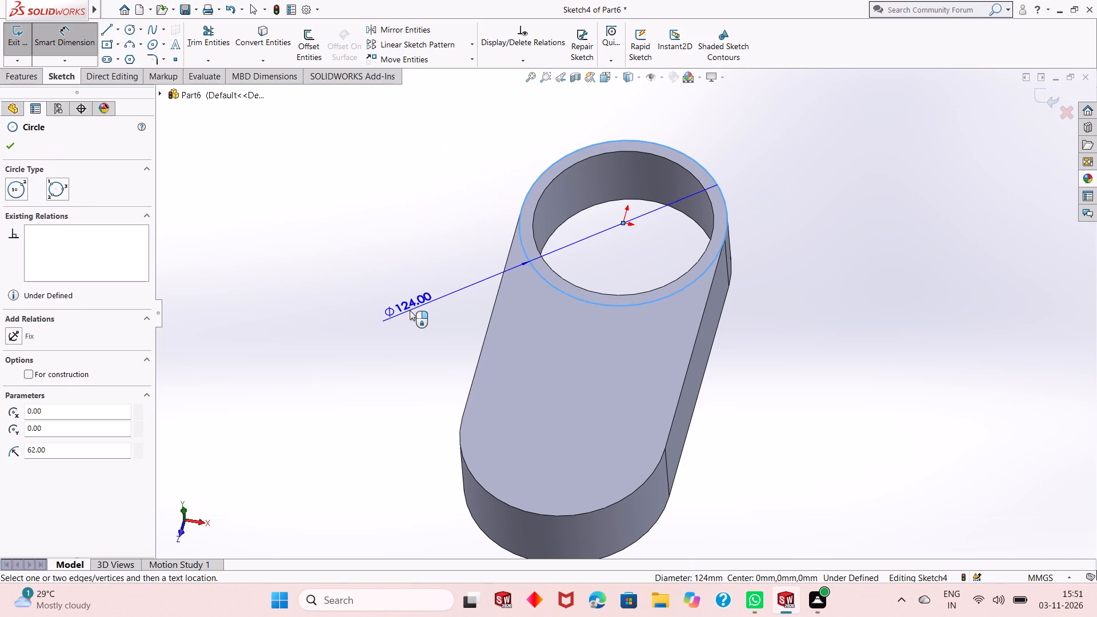
left_click(410, 310)
key("Return")
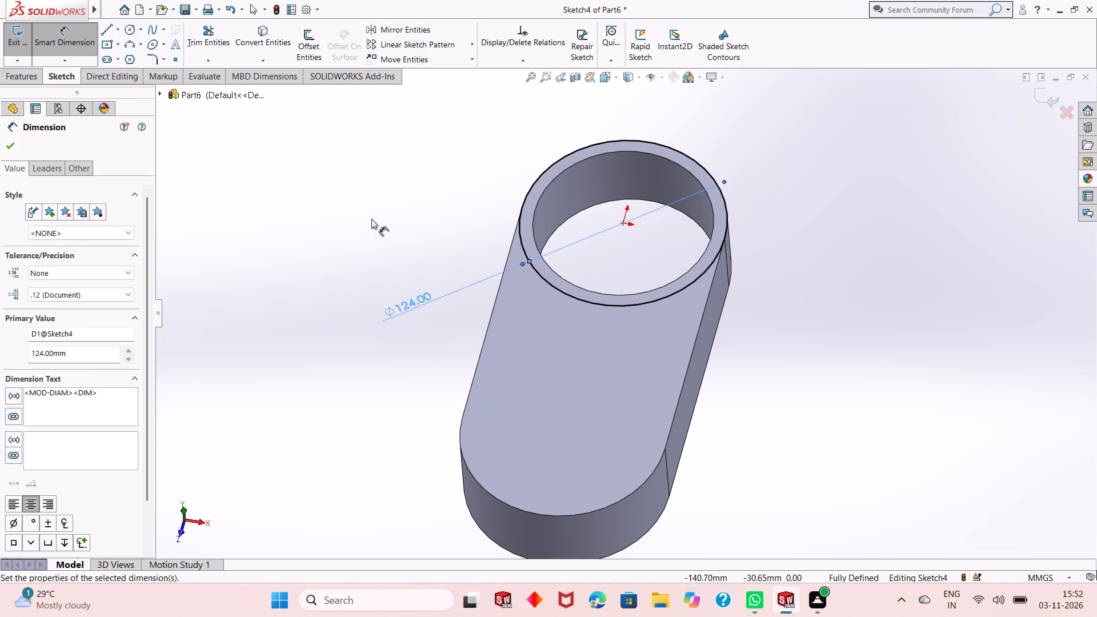
right_click(352, 197)
left_click(365, 231)
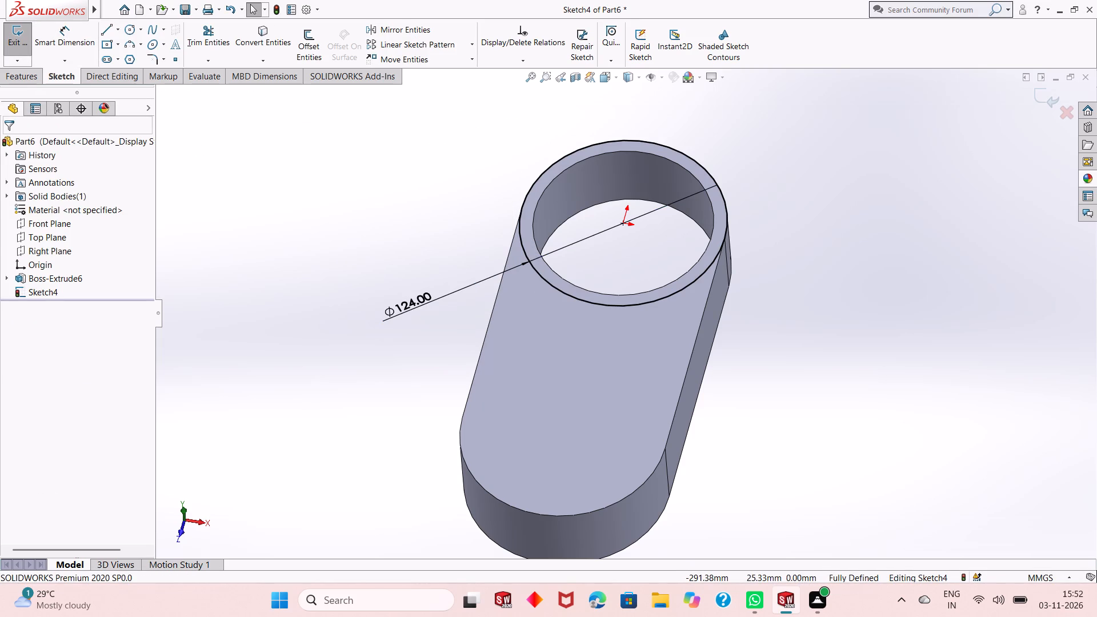
Extrude the 124 mm circle 114 mm in the reversed direction, merged with the slot body.
left_click(29, 75)
left_click(32, 55)
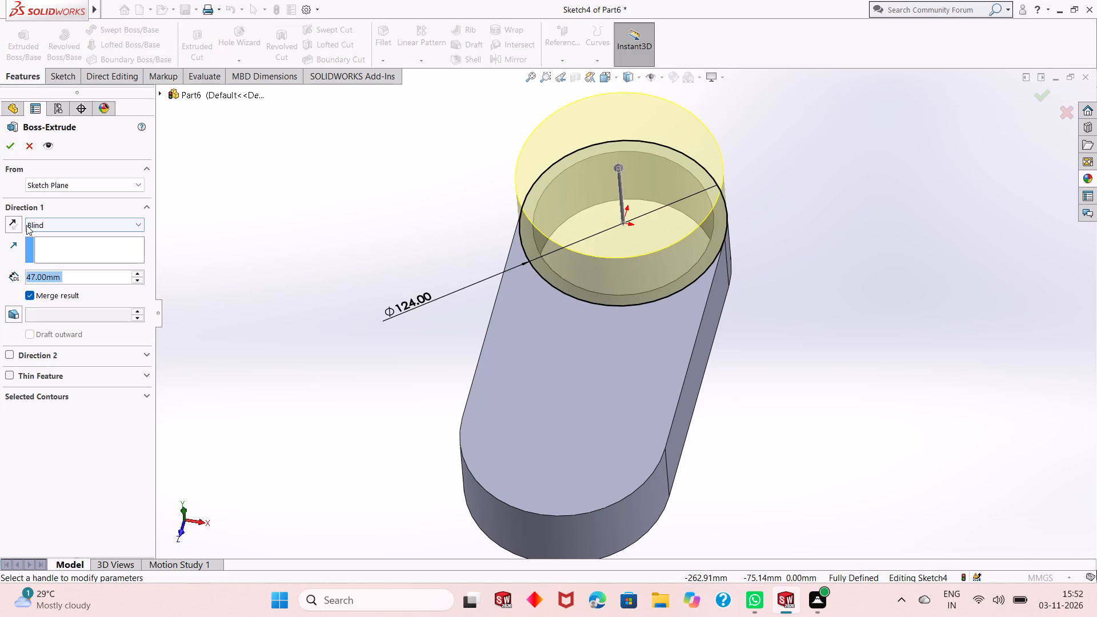
left_click(19, 223)
double_click(67, 277)
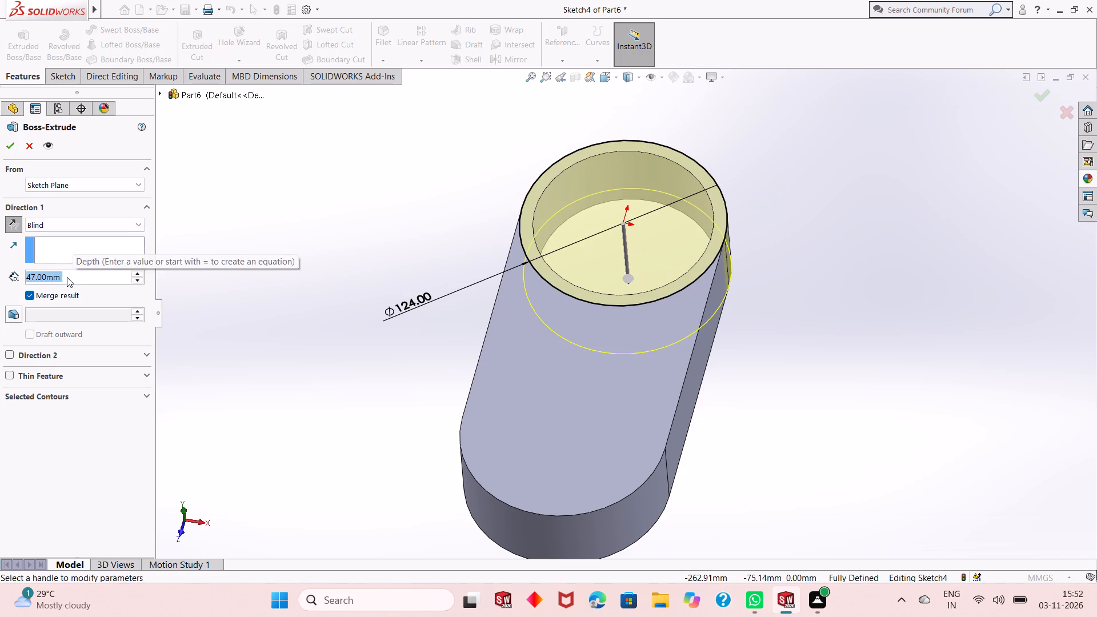
type("114")
key("Return")
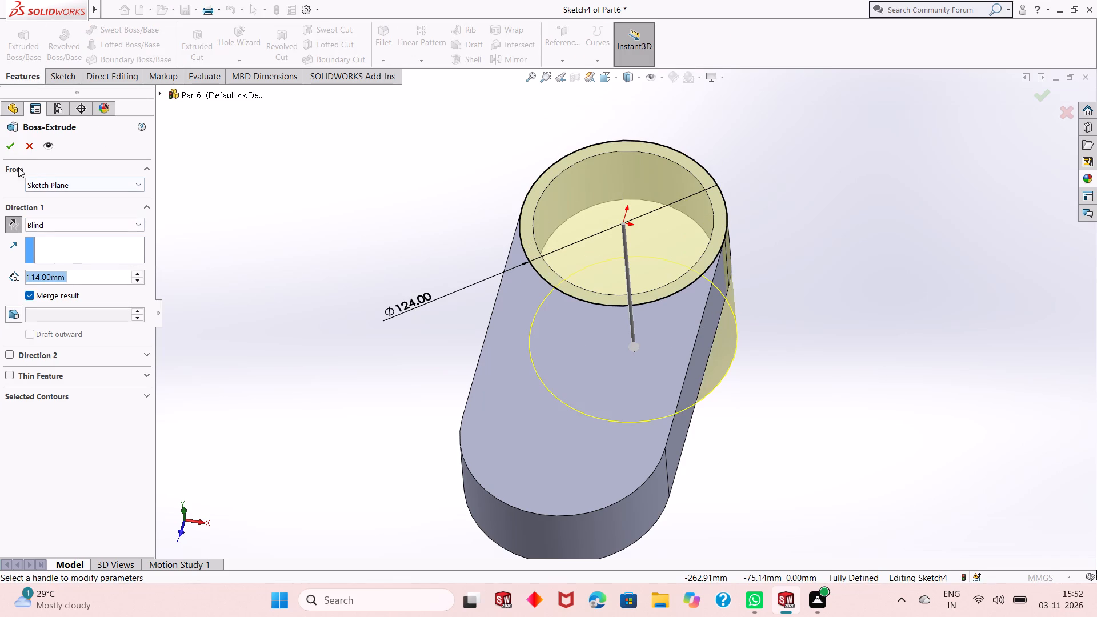
left_click(13, 151)
left_click(395, 328)
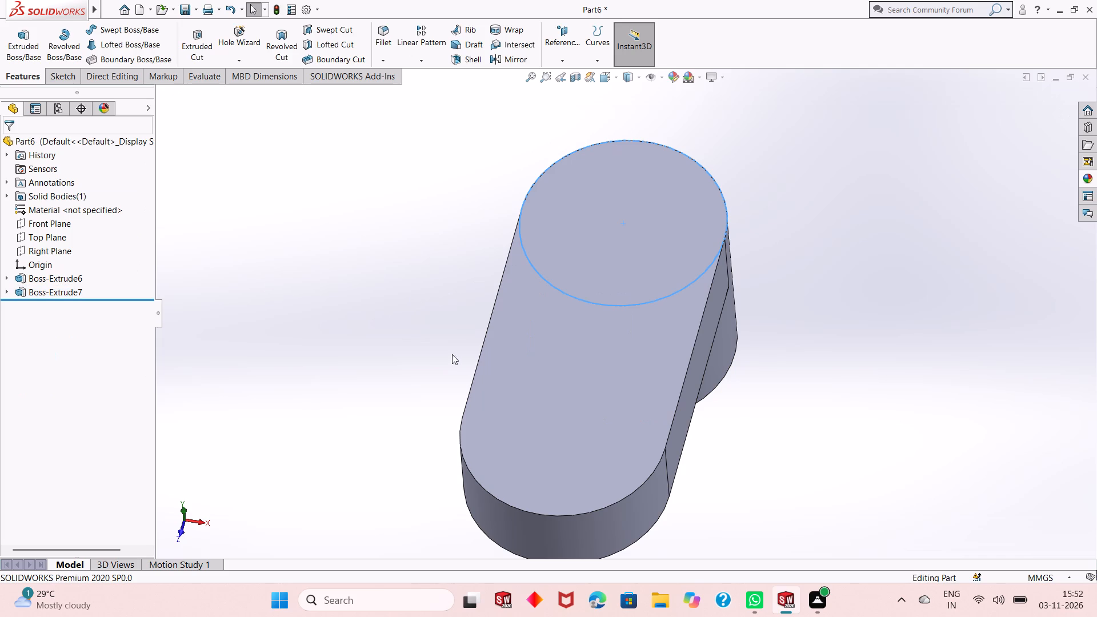
Start a new sketch on the slot body's flat underside face, beside the cylindrical boss.
scroll(462, 357, "up", 1)
middle_click_drag(718, 455, 720, 319)
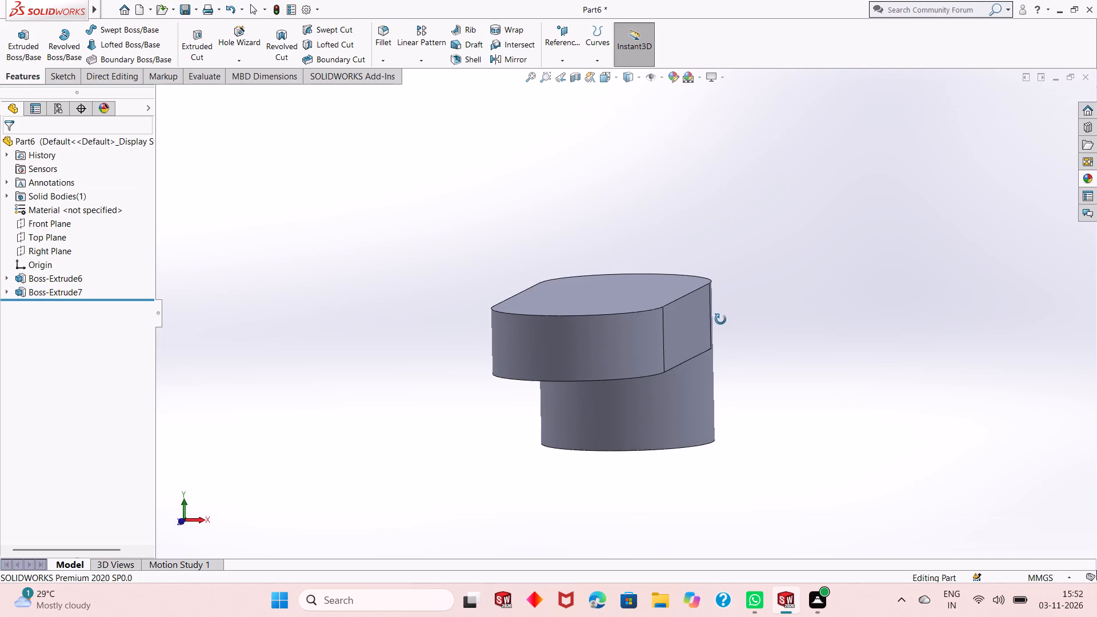
middle_click_drag(720, 319, 580, 335)
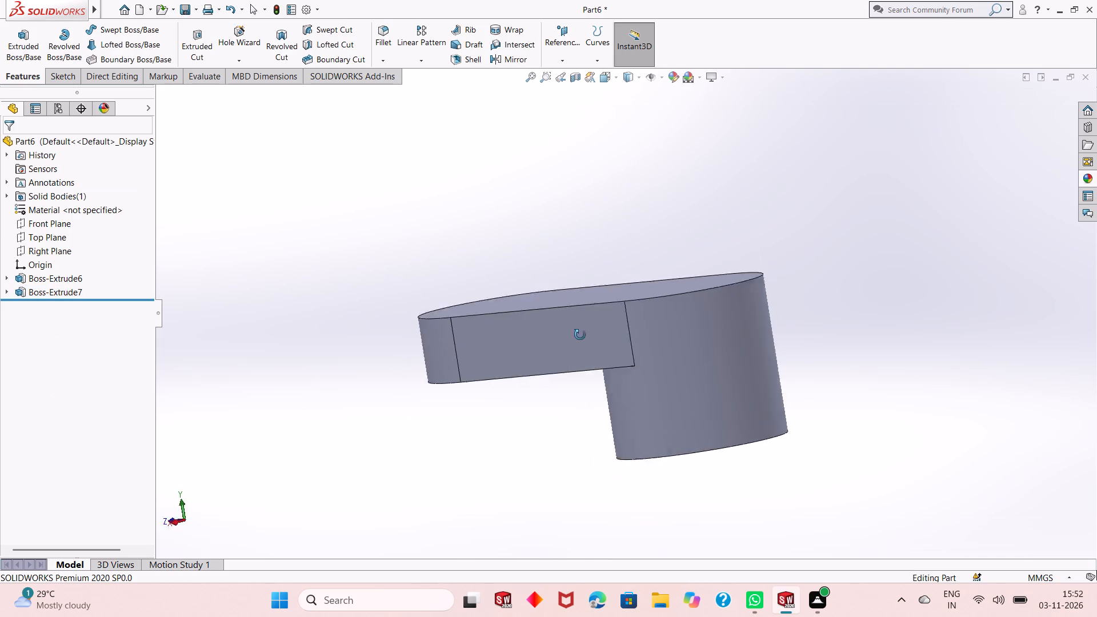
middle_click_drag(580, 335, 676, 332)
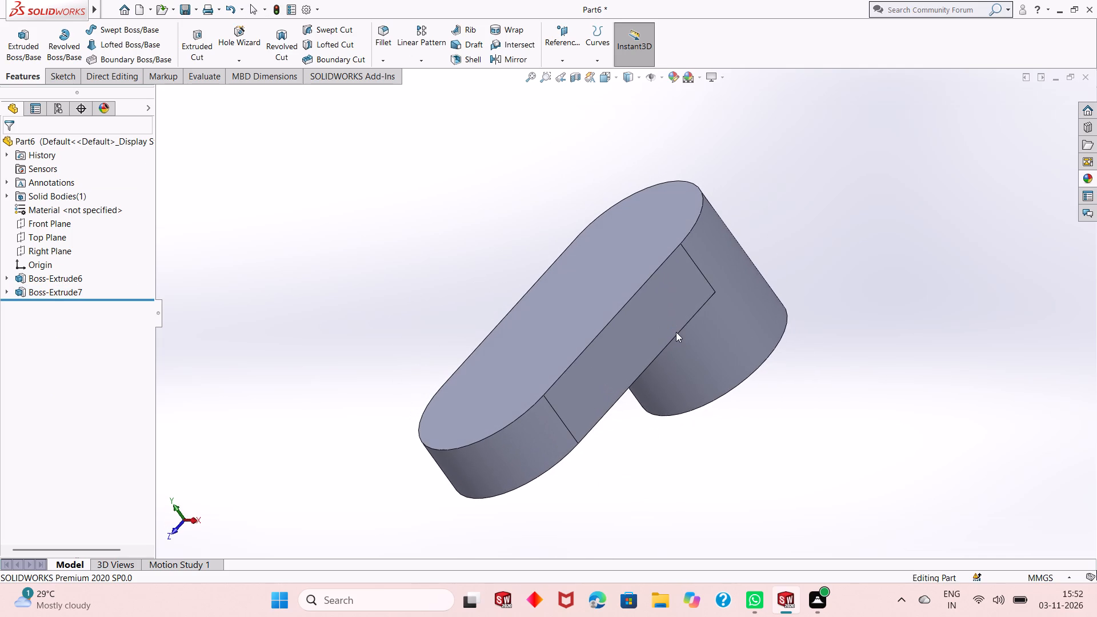
middle_click_drag(668, 340, 636, 342)
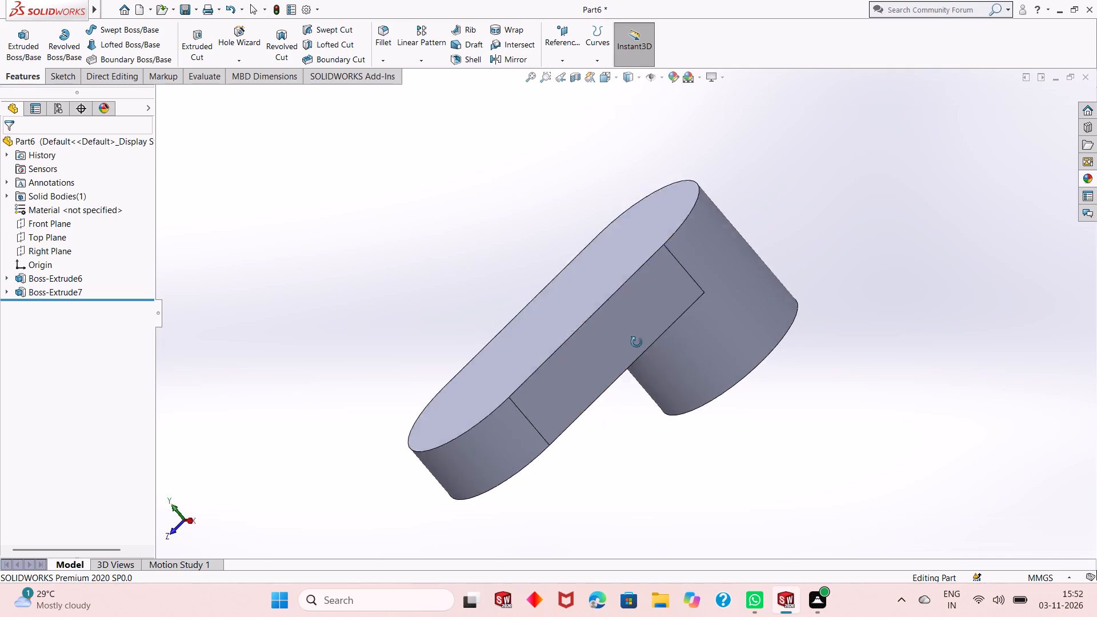
middle_click_drag(636, 342, 534, 199)
middle_click_drag(626, 305, 622, 283)
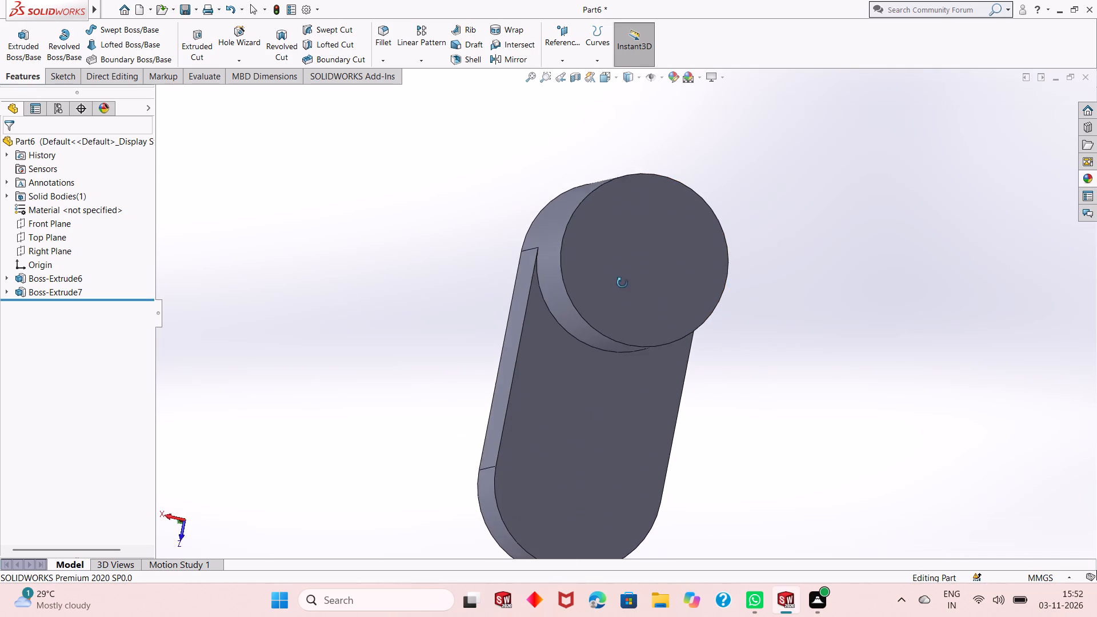
middle_click_drag(622, 283, 624, 234)
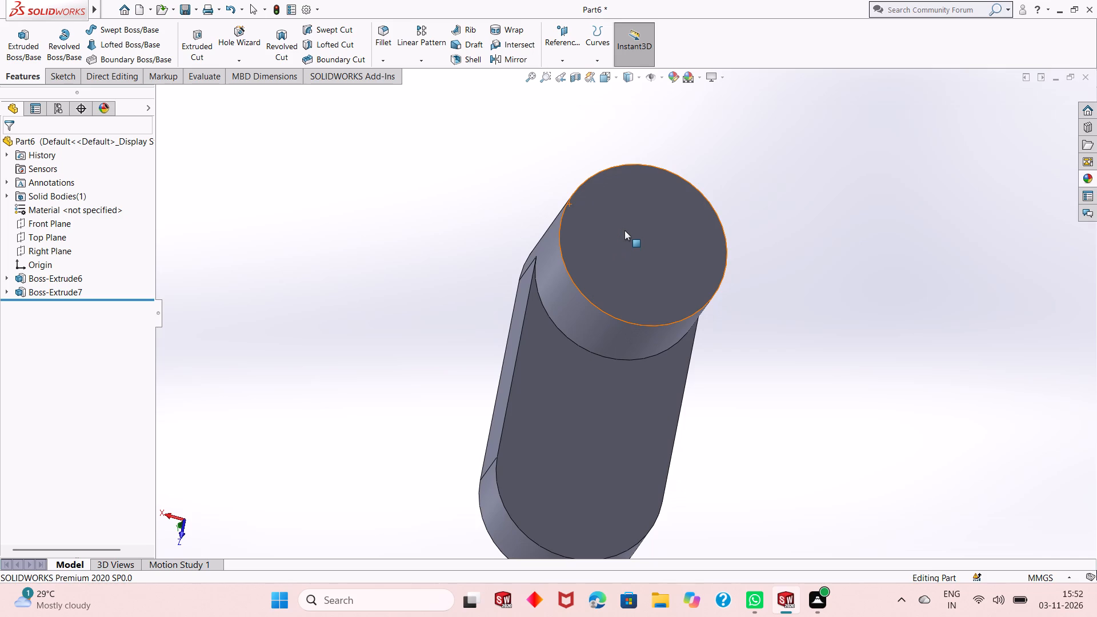
left_click(608, 408)
left_click(660, 376)
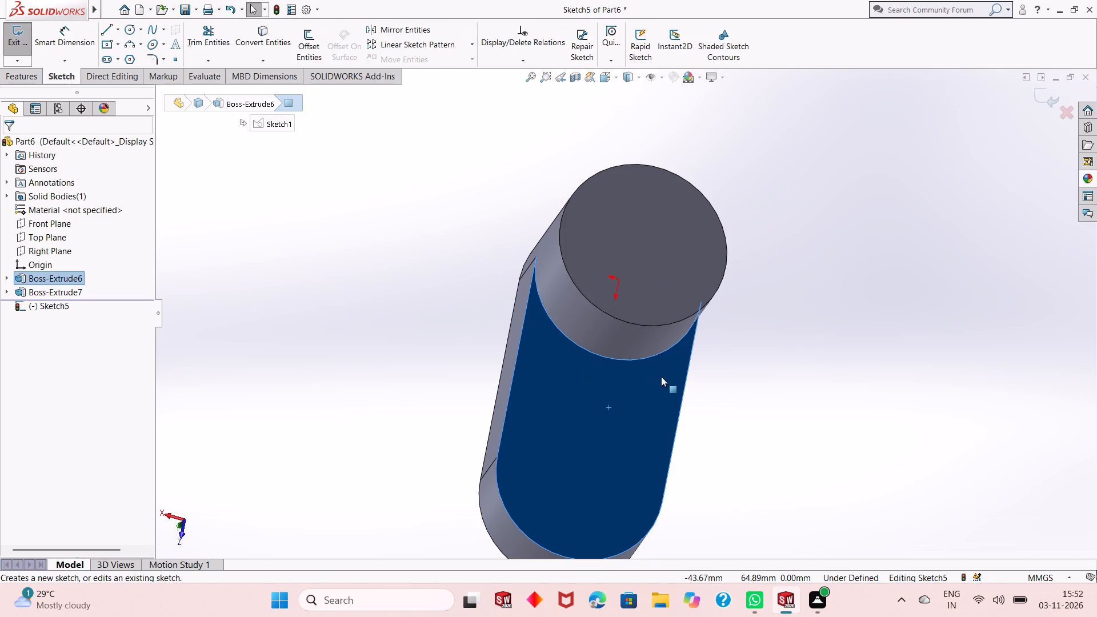
key("ctrl+8")
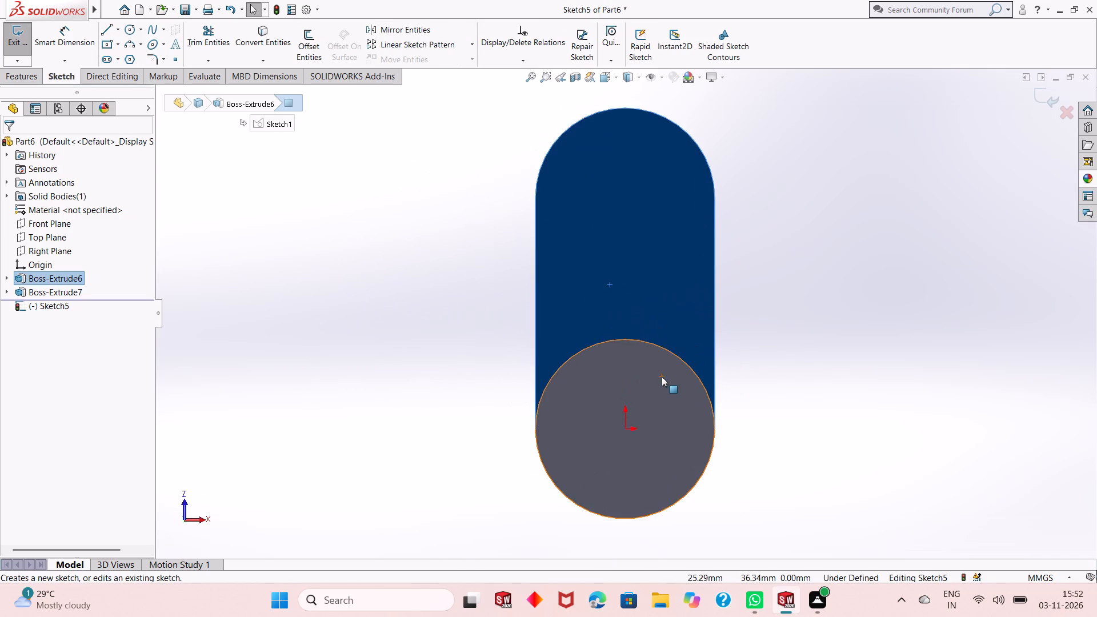
scroll(635, 389, "up", 1)
left_click(720, 354)
scroll(624, 323, "up", 1)
scroll(651, 266, "down", 2)
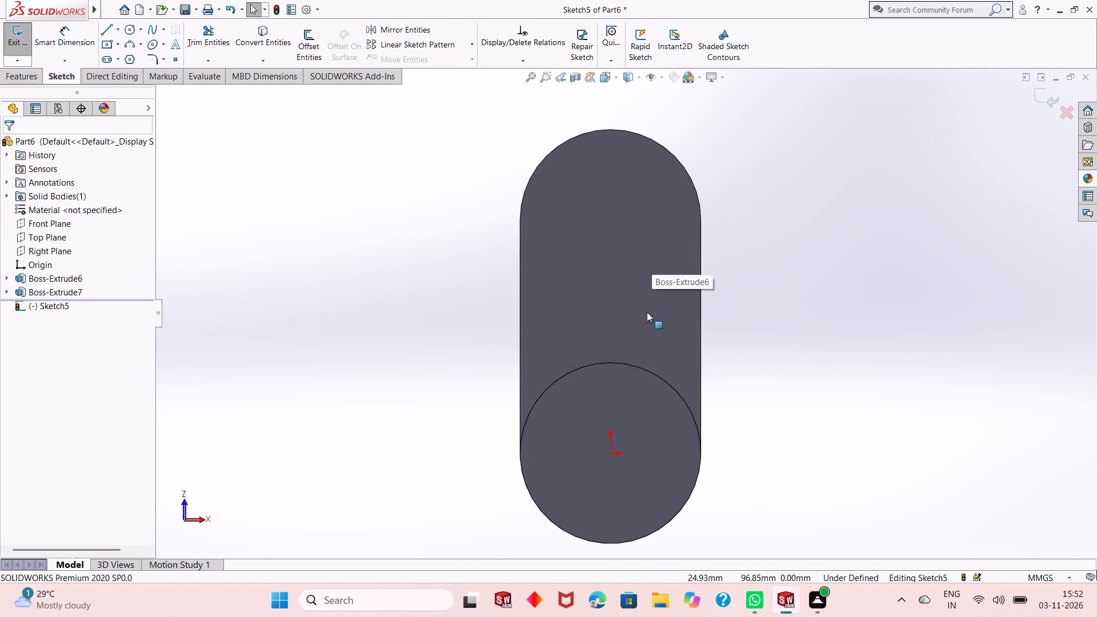
Sketch a circle of about 24.7 mm radius about 75 mm above the origin and one of about 22.8 mm radius at the far rounded end's centre.
left_click(128, 32)
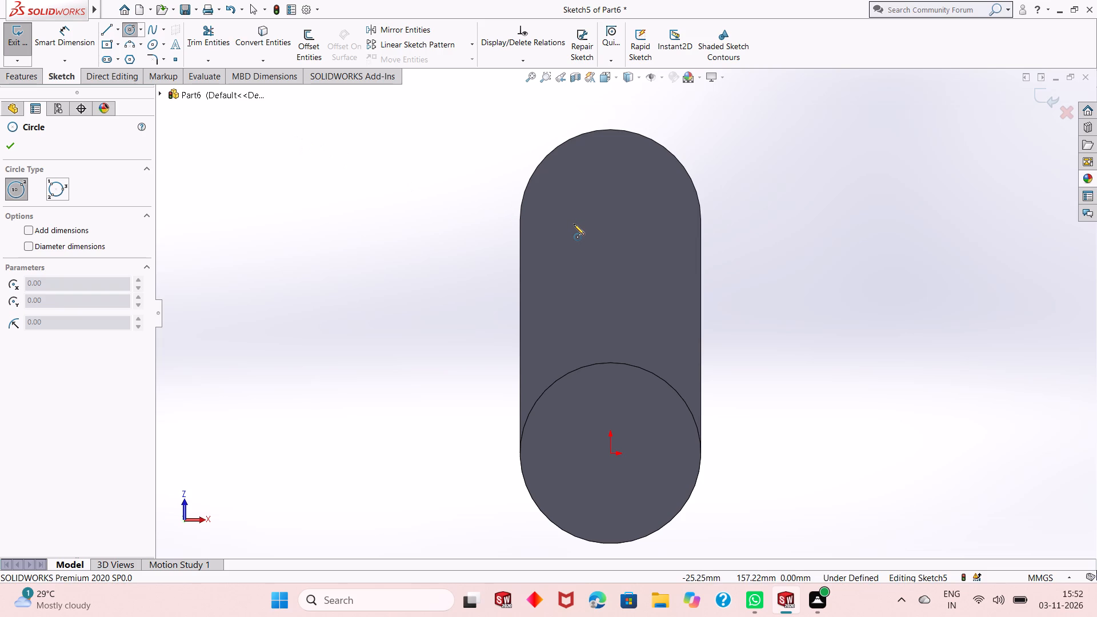
left_click(610, 344)
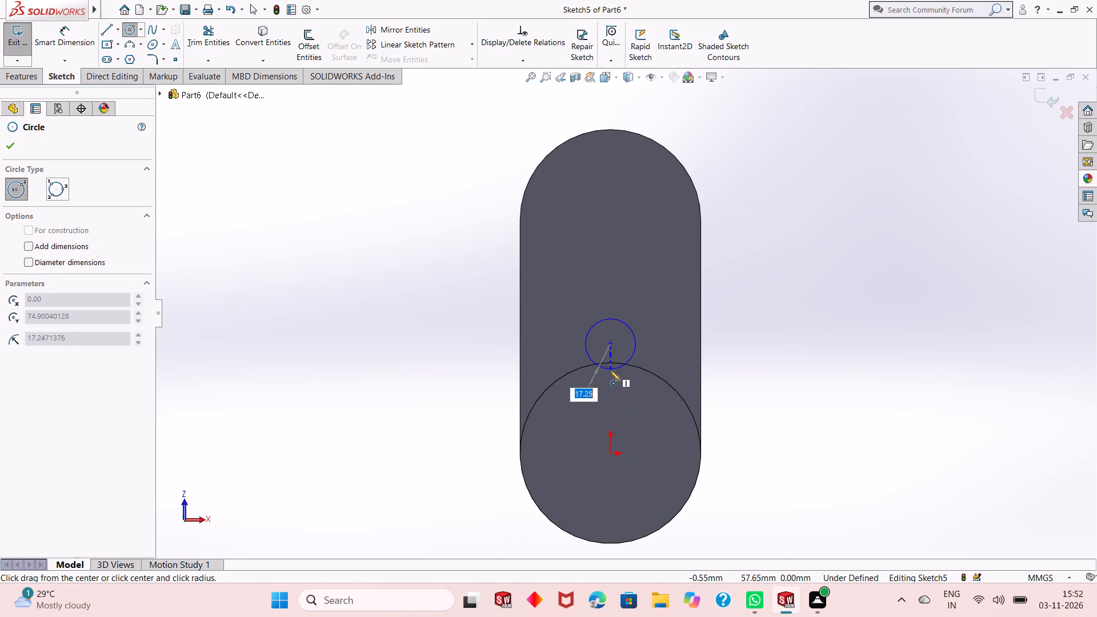
left_click(610, 380)
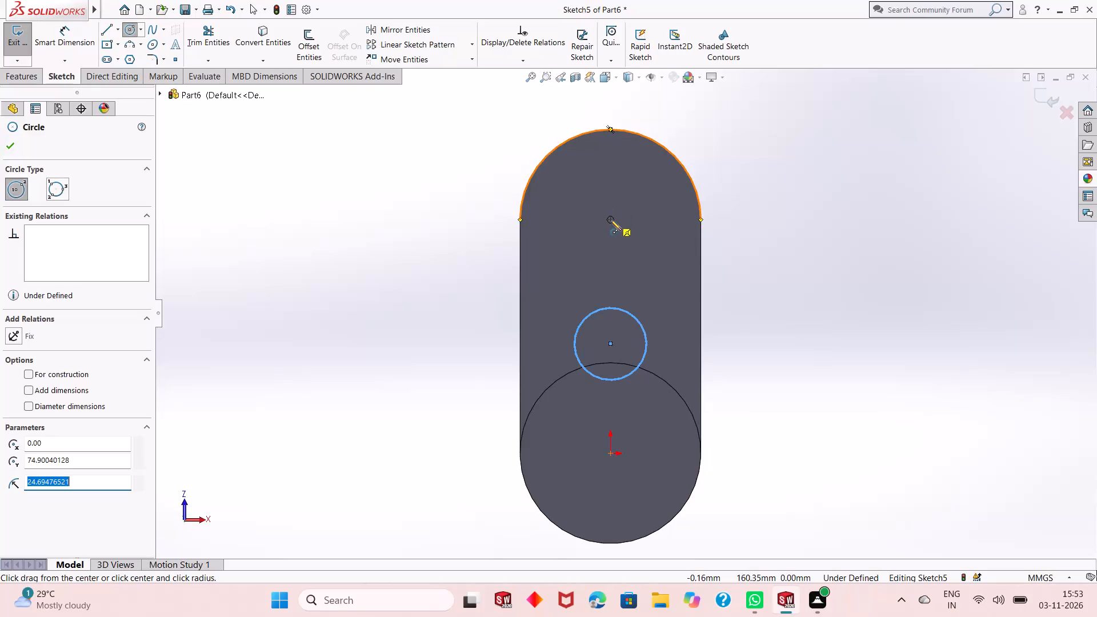
left_click(610, 219)
left_click(616, 253)
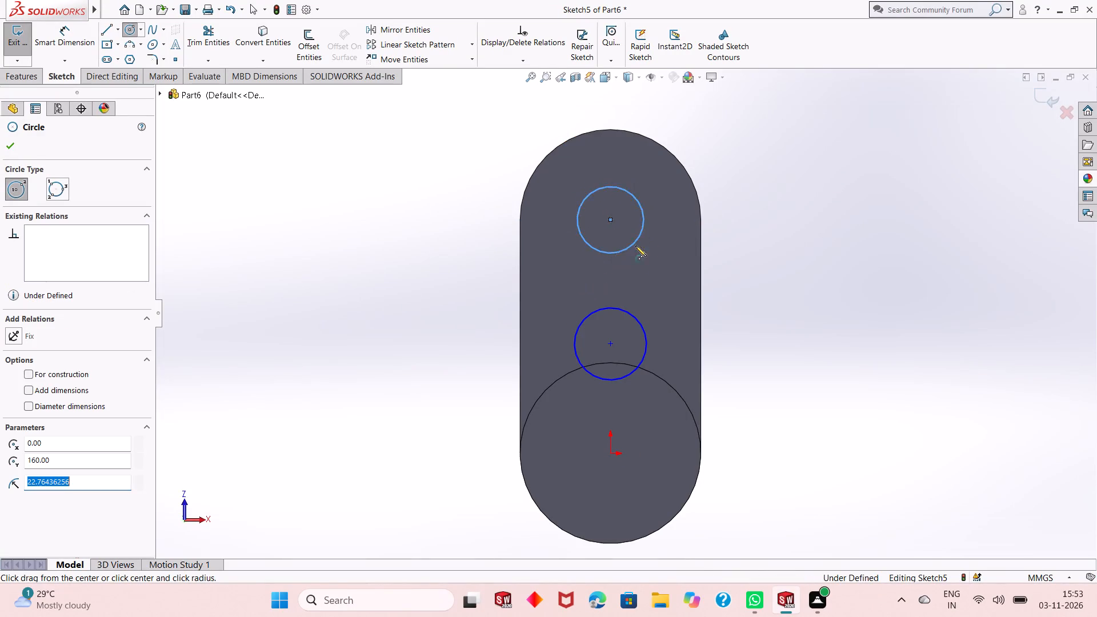
right_click(736, 233)
left_click(767, 237)
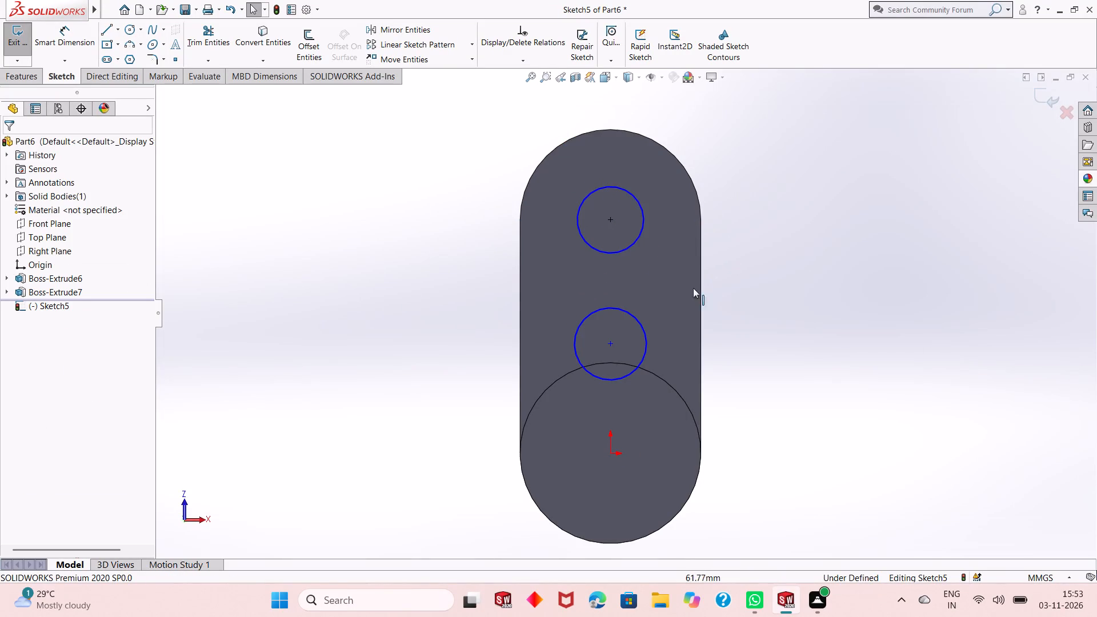
Dimension the diameter of the circle nearer the origin at 57 mm.
left_click(67, 54)
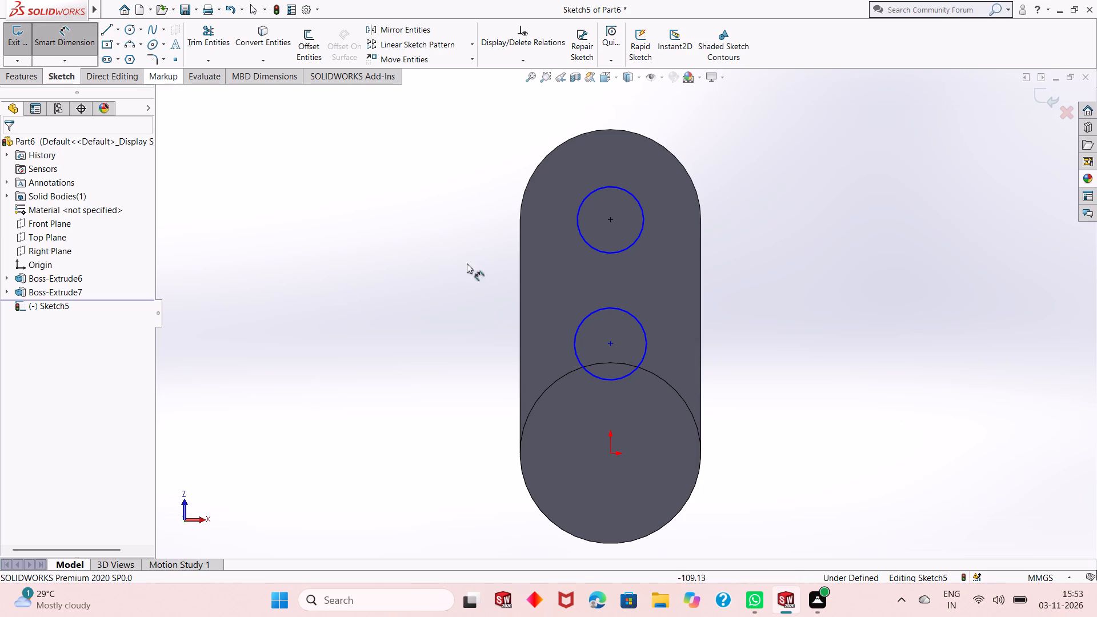
left_click(584, 324)
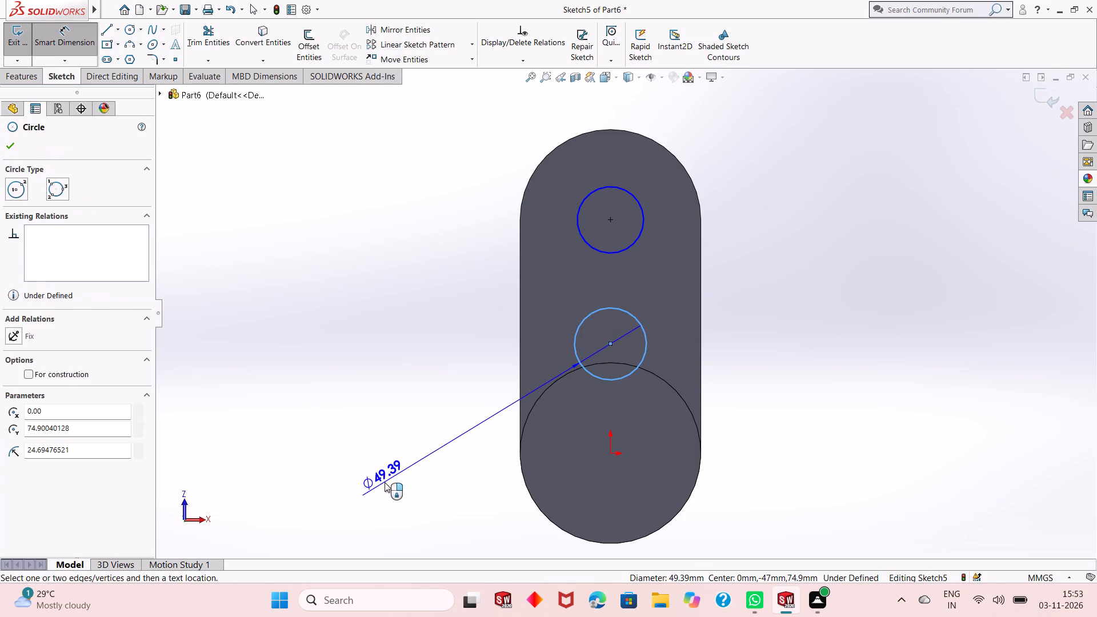
left_click(384, 482)
key("5")
key("7")
key("Return")
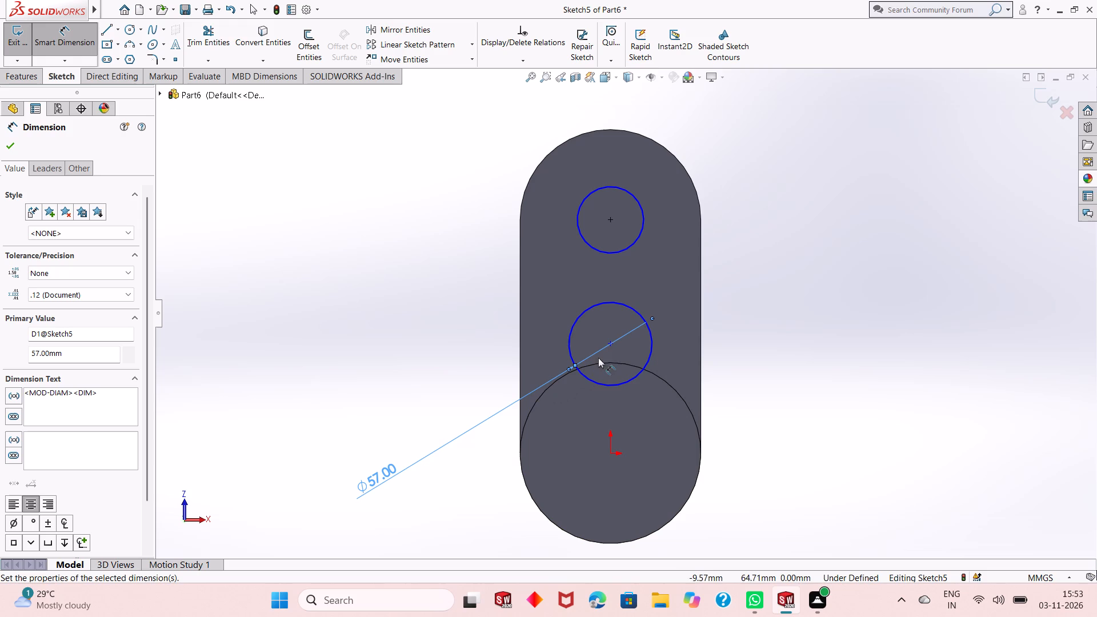
Dimension the distance from the 57 mm circle's centre to the origin at 77.5 mm.
left_click(611, 347)
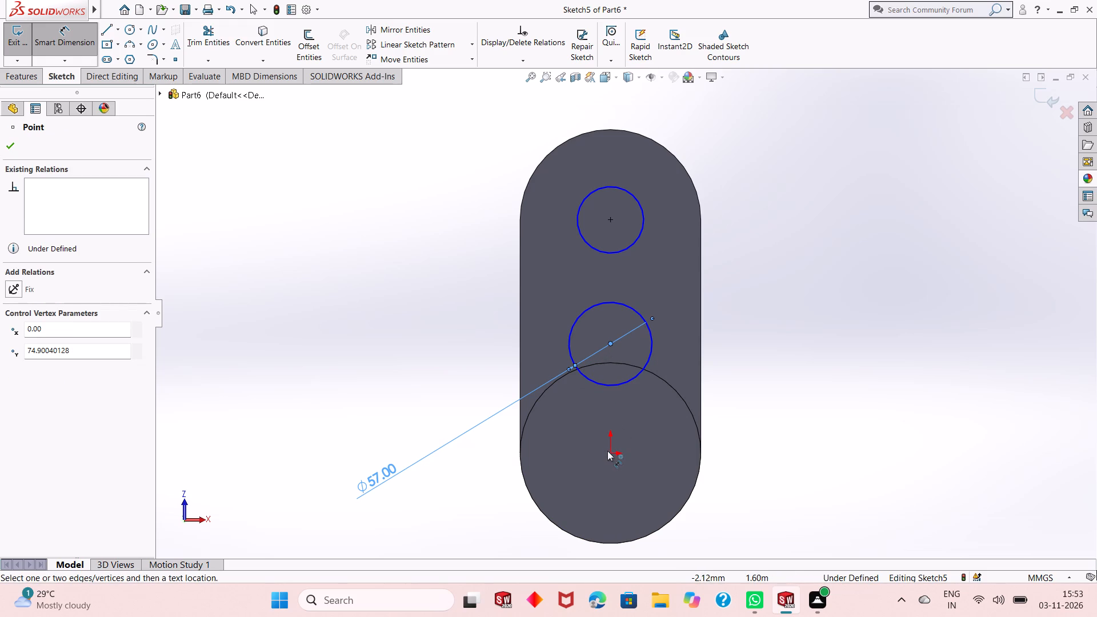
left_click(609, 451)
left_click(777, 410)
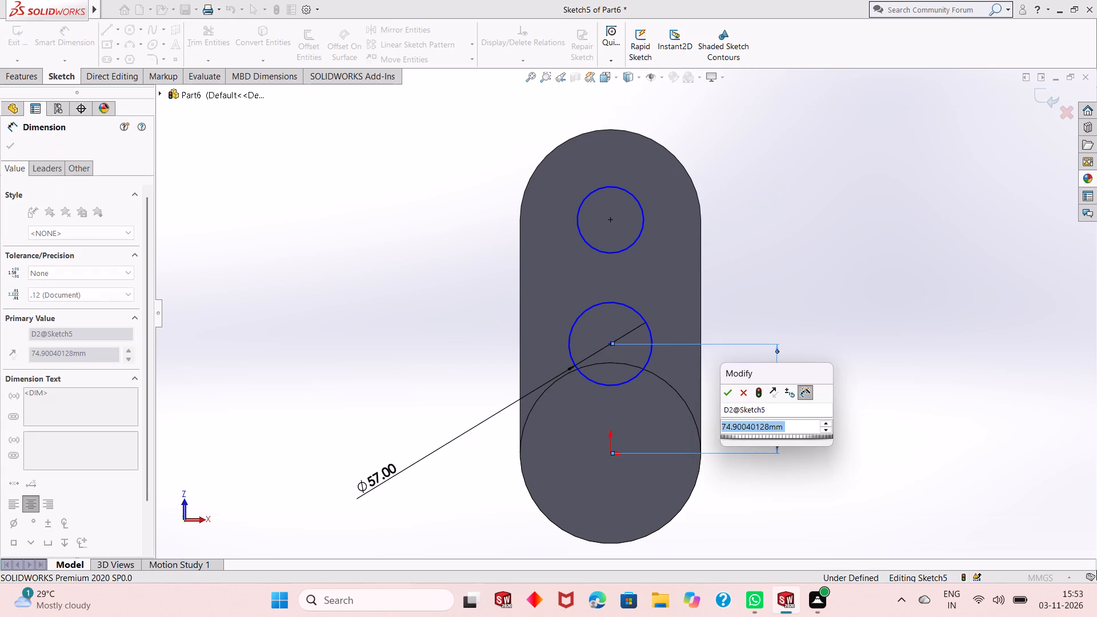
type("77.5")
key("Return")
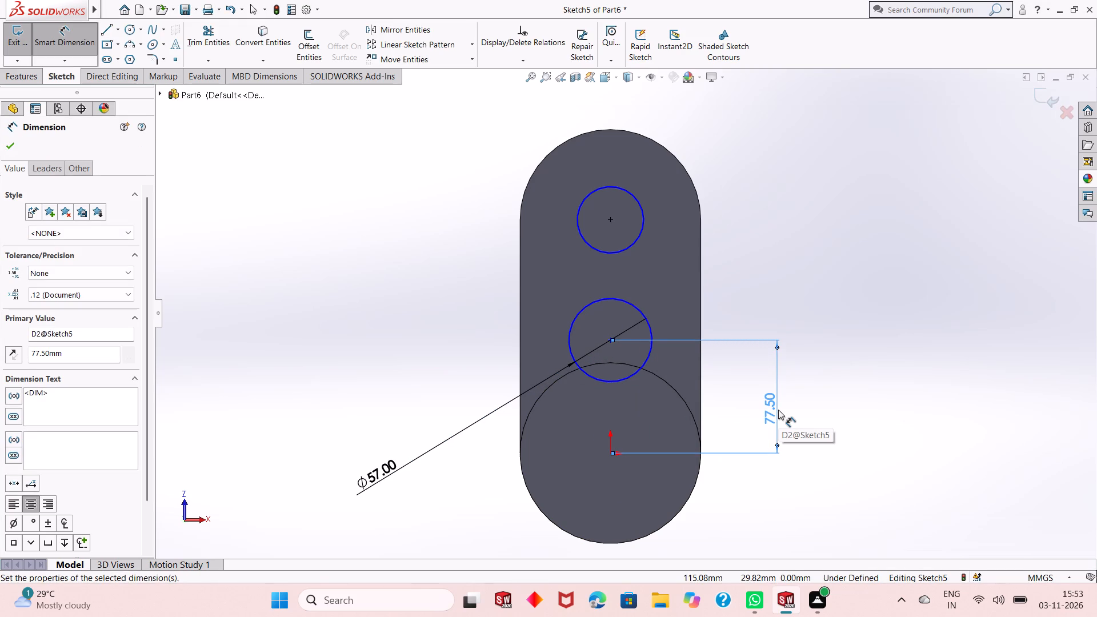
key("Escape")
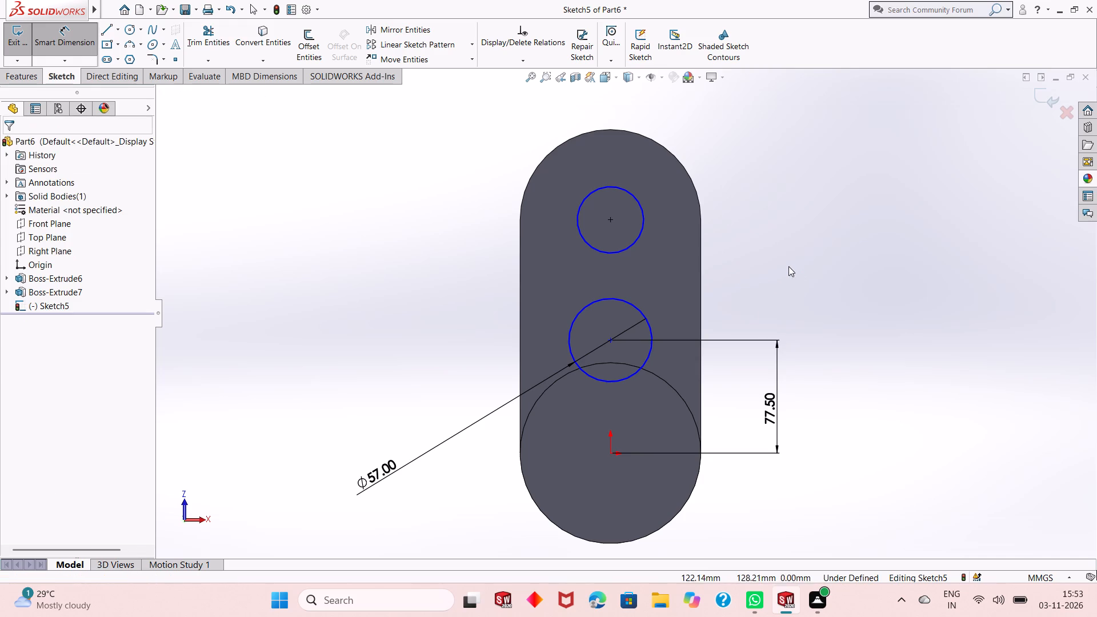
Add an equal relation between the circle at the far rounded end and the 57 mm circle.
left_click(623, 250)
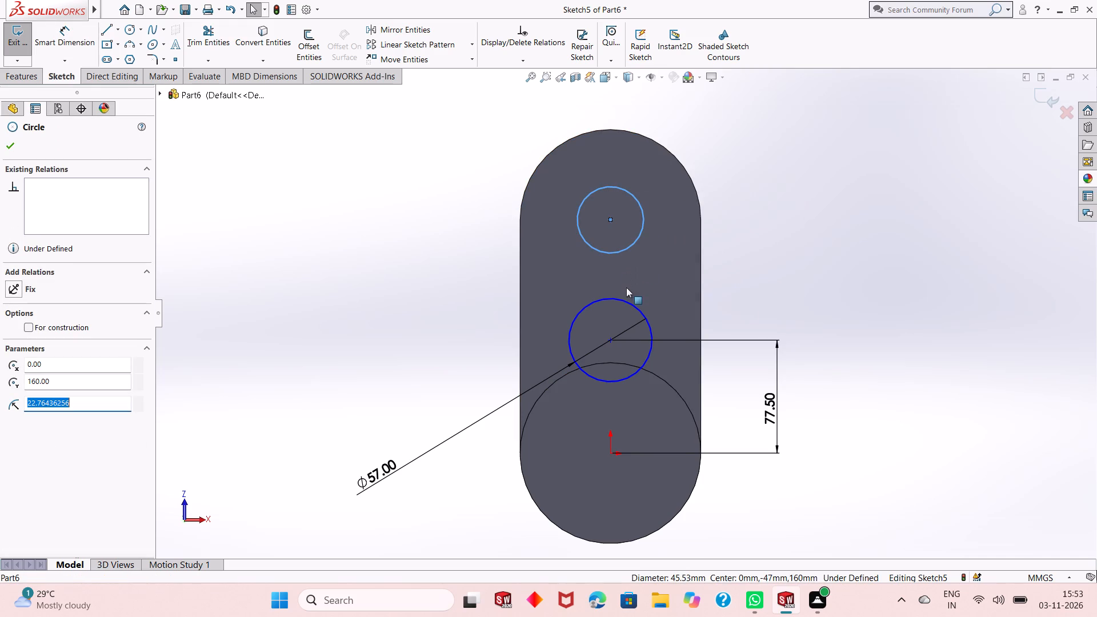
left_click(623, 304, "ctrl")
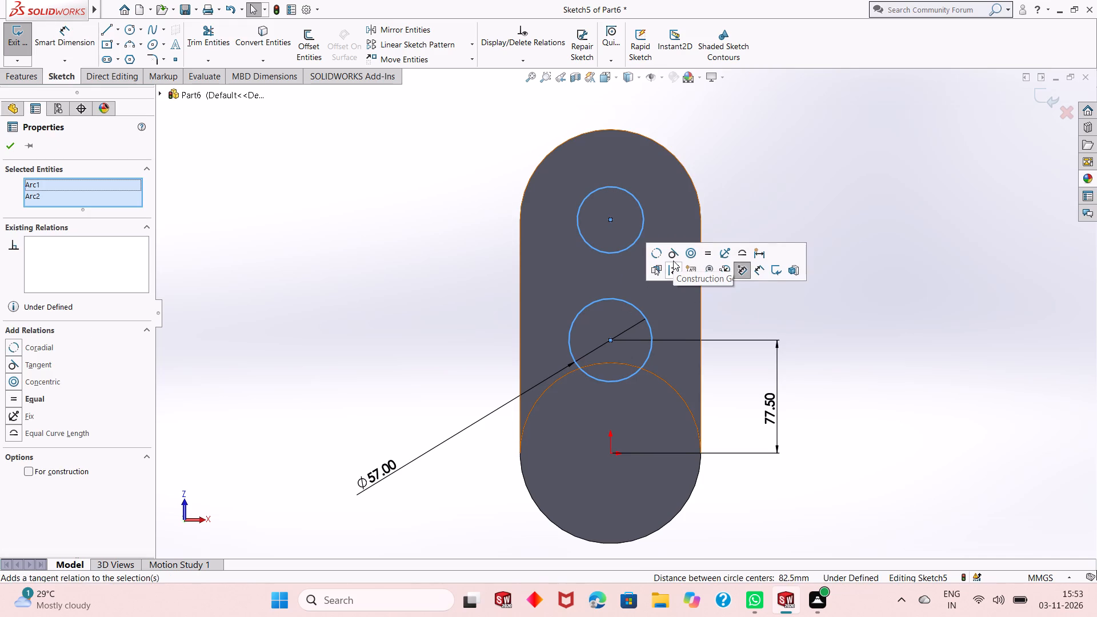
left_click(704, 254)
key("Escape")
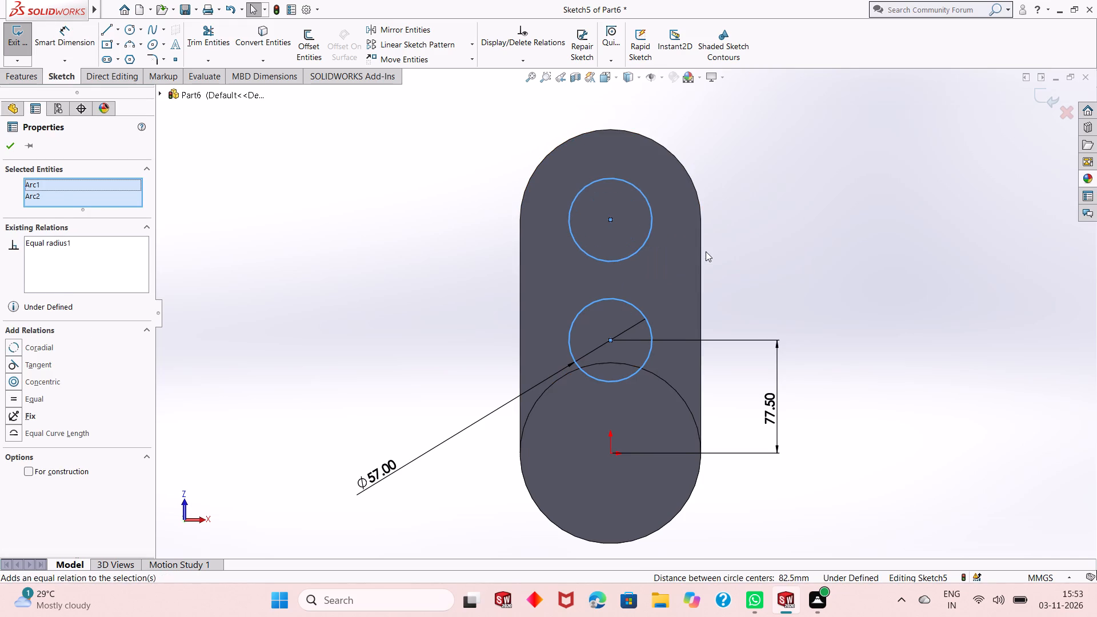
key("Escape")
key("Escape")
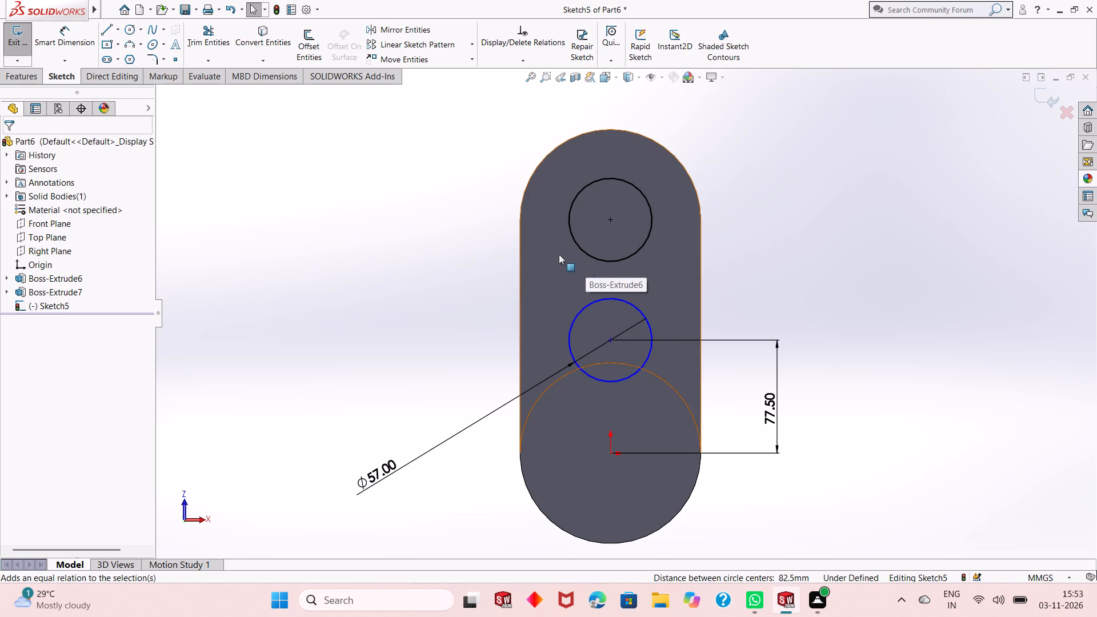
Add a vertical relation between the 57 mm circle's centre and the origin.
left_click(608, 342)
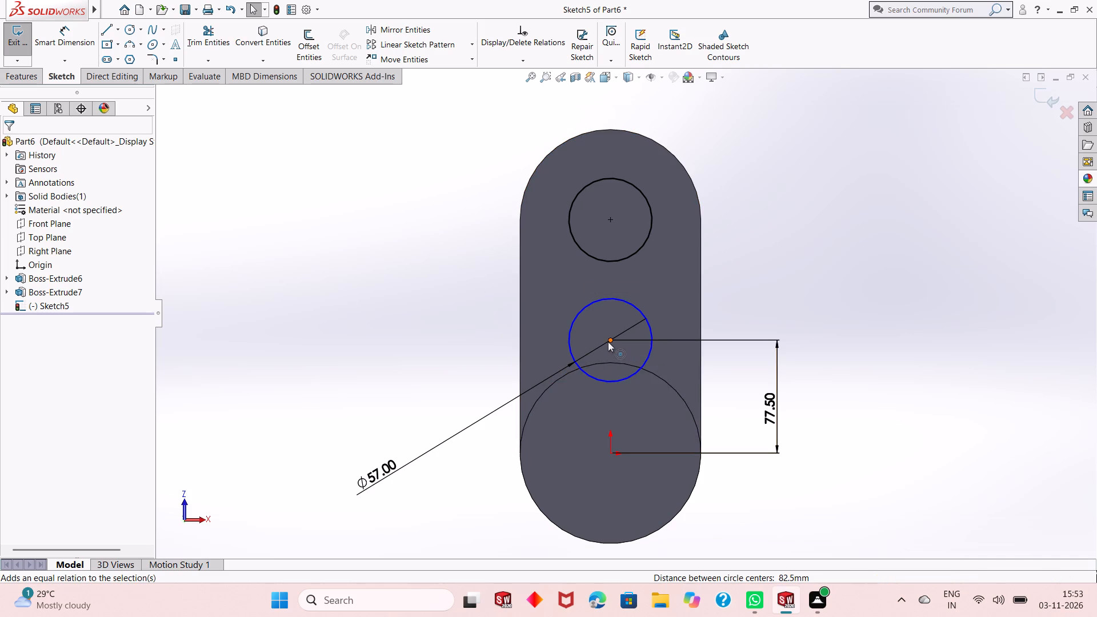
left_click(611, 455, "ctrl")
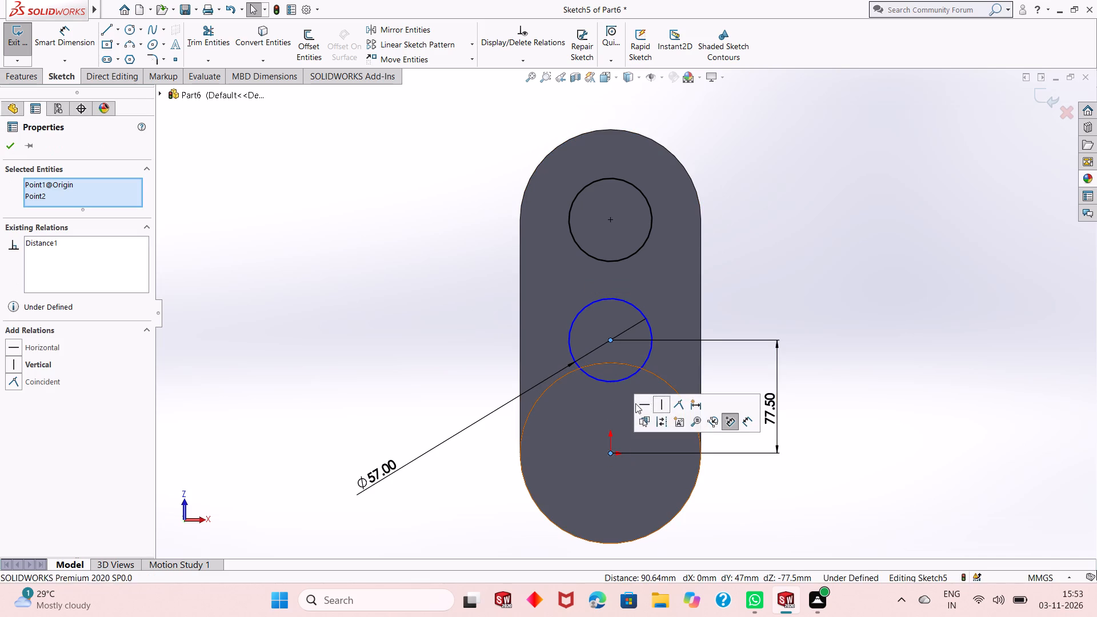
left_click(658, 405)
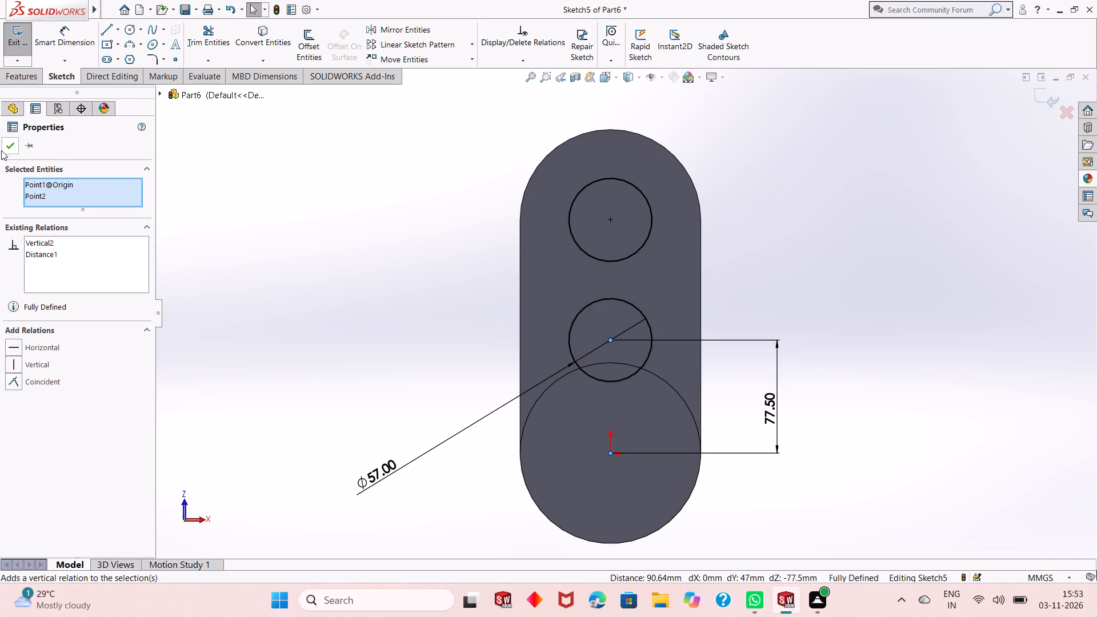
left_click(9, 146)
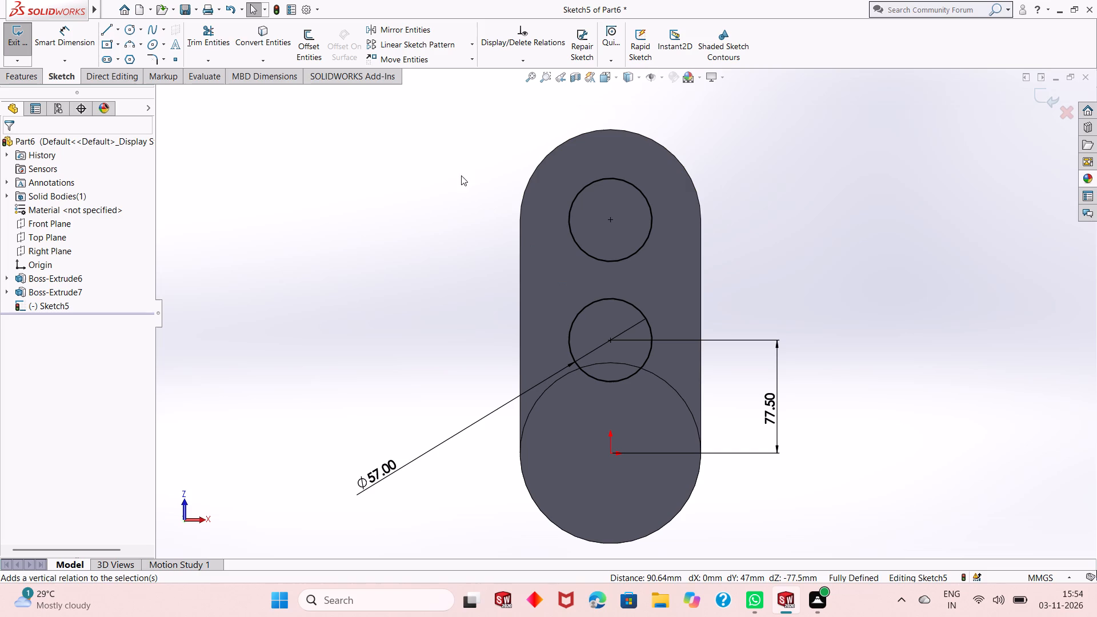
Draw two vertical lines joining the matching side quadrant points of the two equal circles, one on each side.
left_click(109, 31)
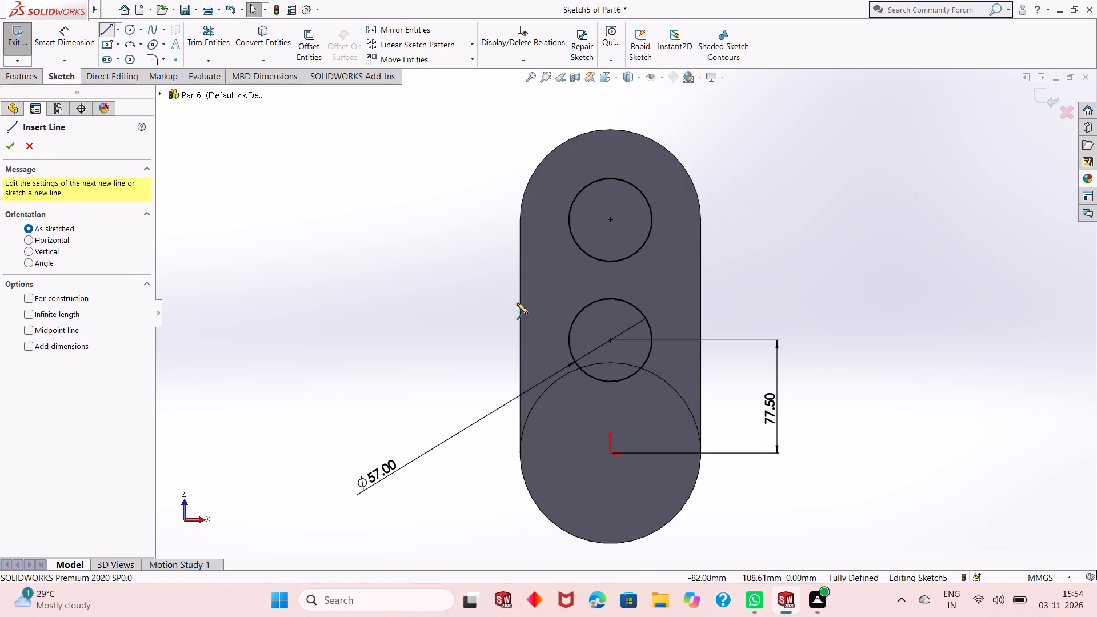
scroll(638, 246, "down", 1)
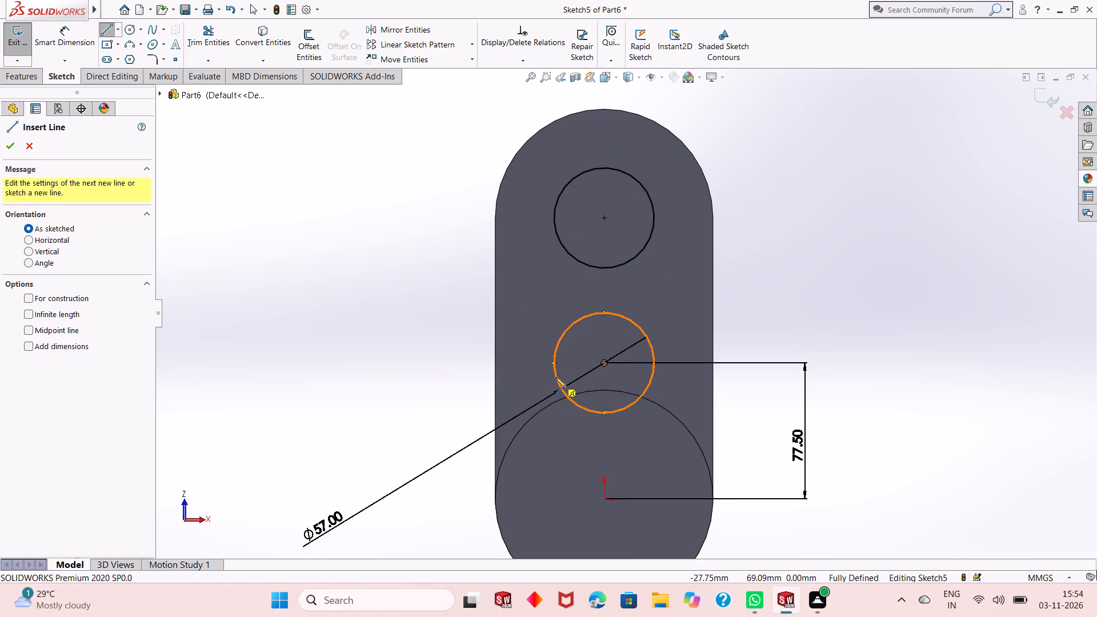
left_click(556, 365)
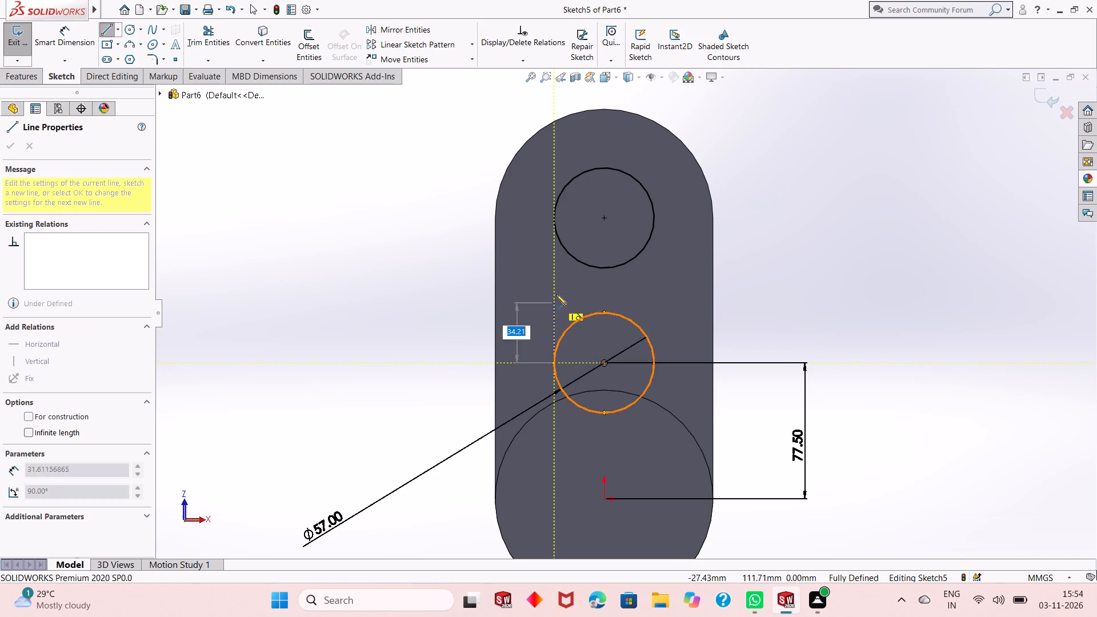
left_click(556, 217)
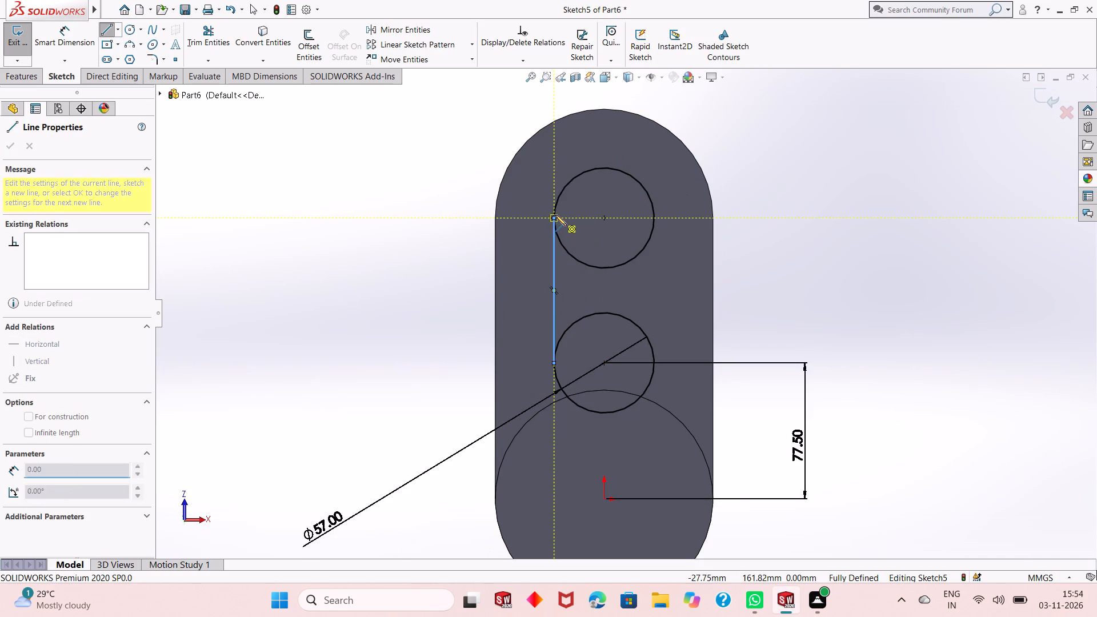
right_click(807, 184)
left_click(828, 191)
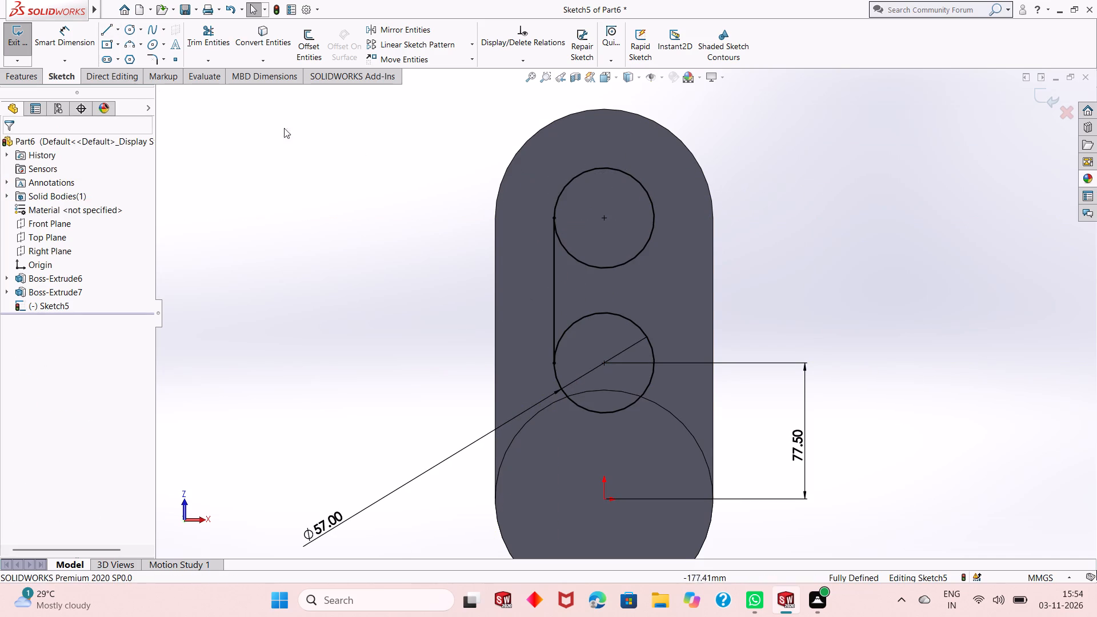
left_click(102, 29)
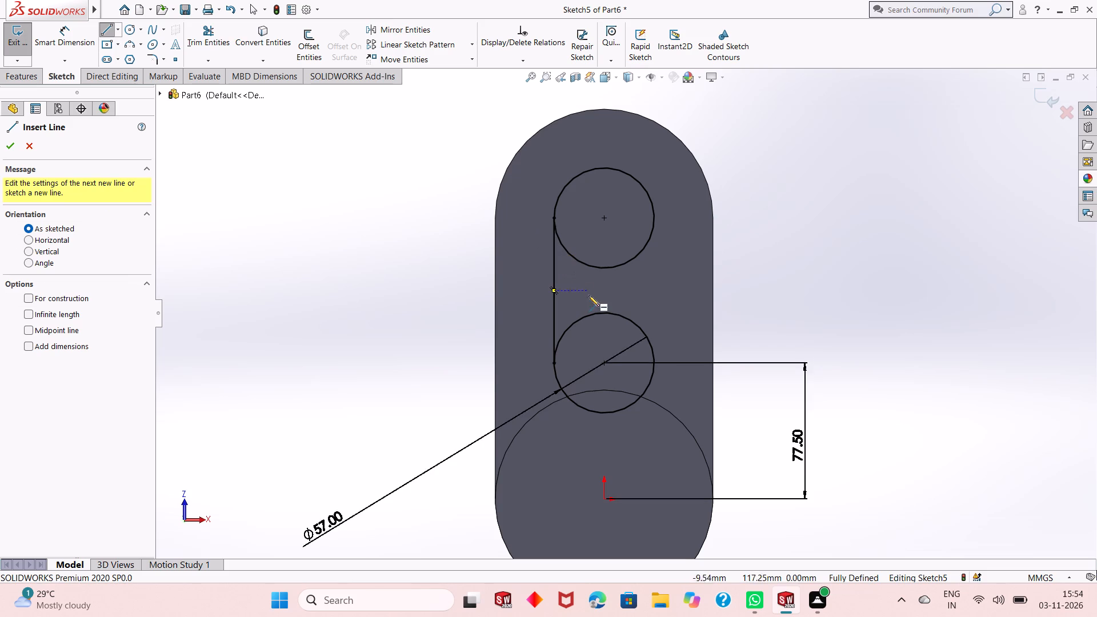
left_click(653, 355)
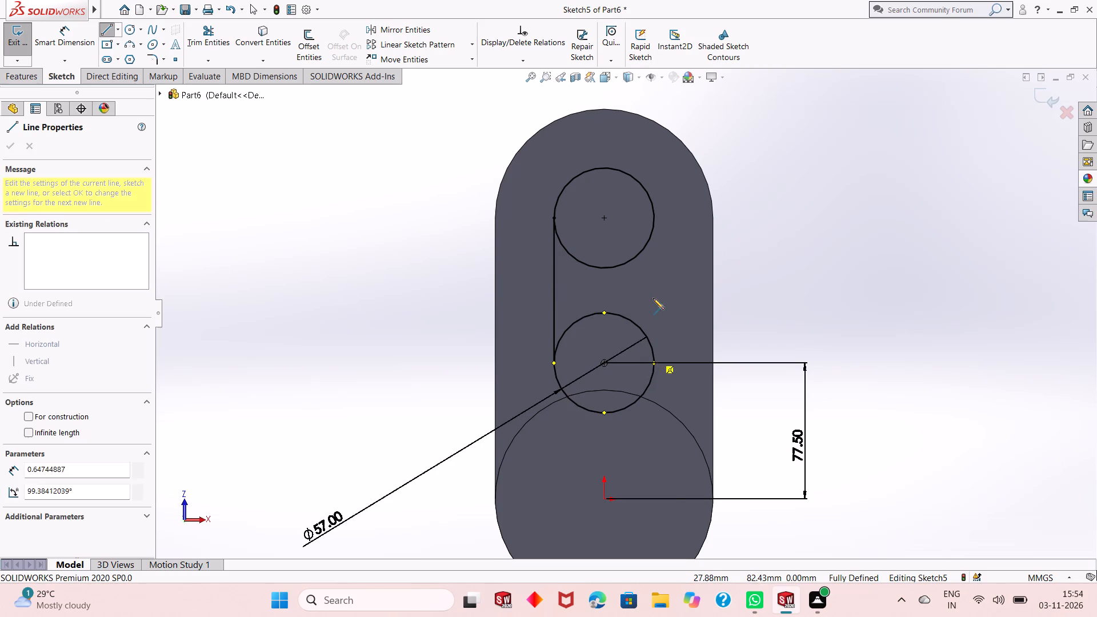
left_click(654, 215)
right_click(754, 224)
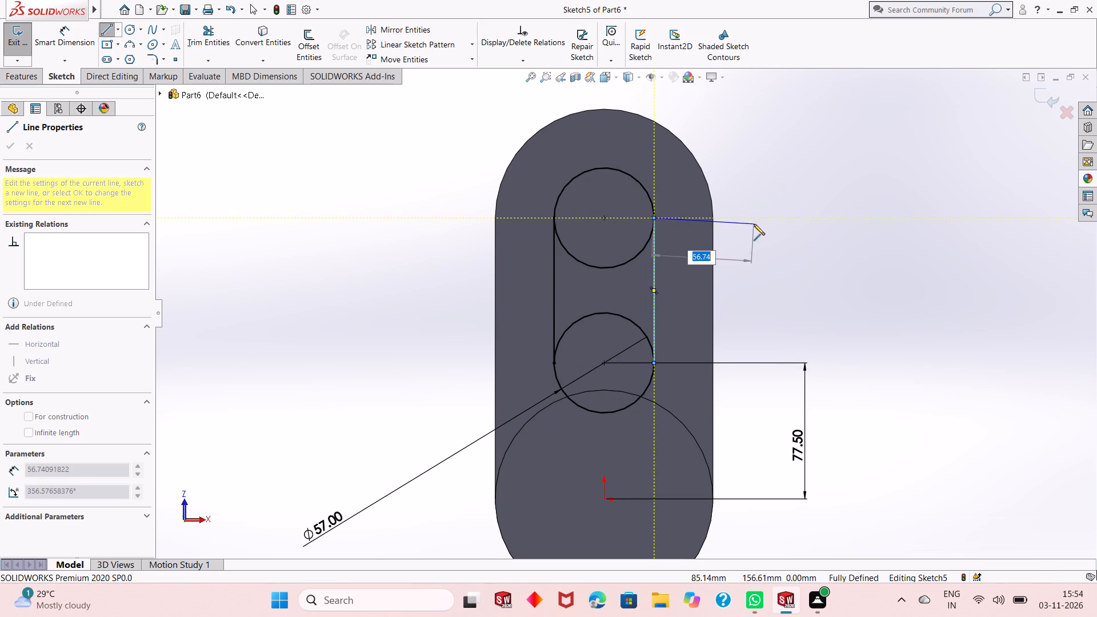
left_click(788, 235)
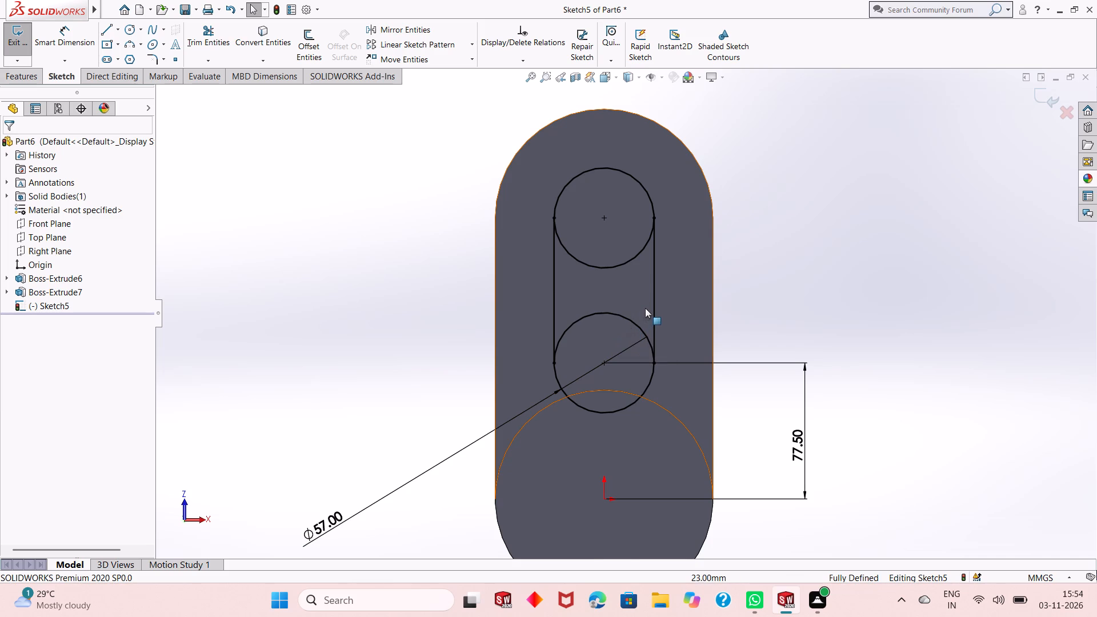
Sketch a circle of about 26.4 mm radius across the body's far rounded edge, centred about 55 mm beyond the end circle's centre.
scroll(645, 308, "up", 1)
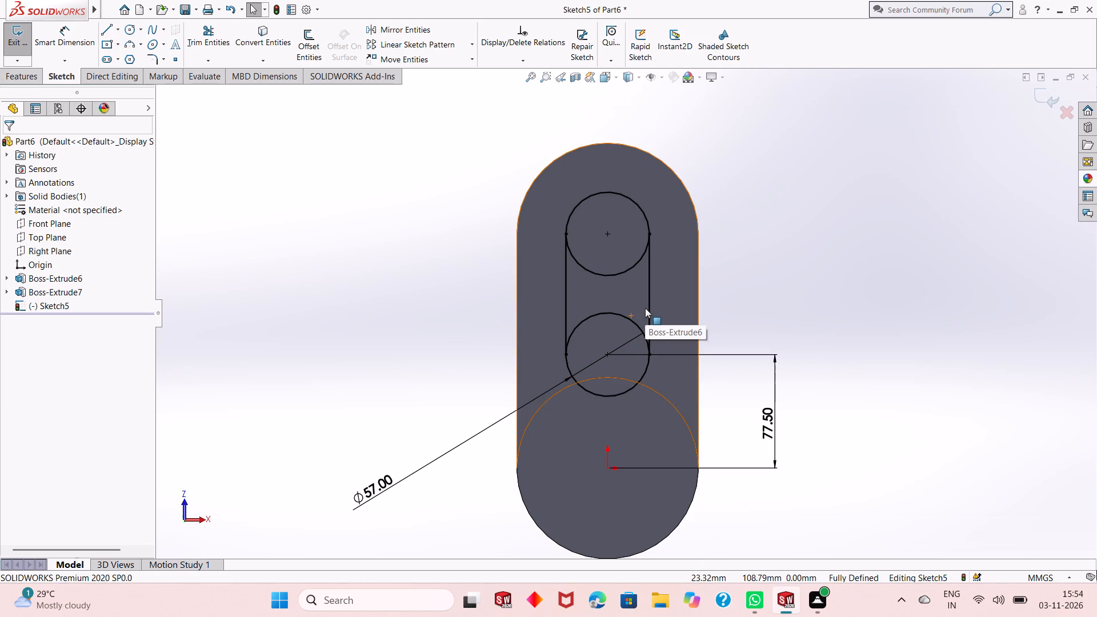
scroll(591, 280, "up", 2)
scroll(615, 170, "down", 2)
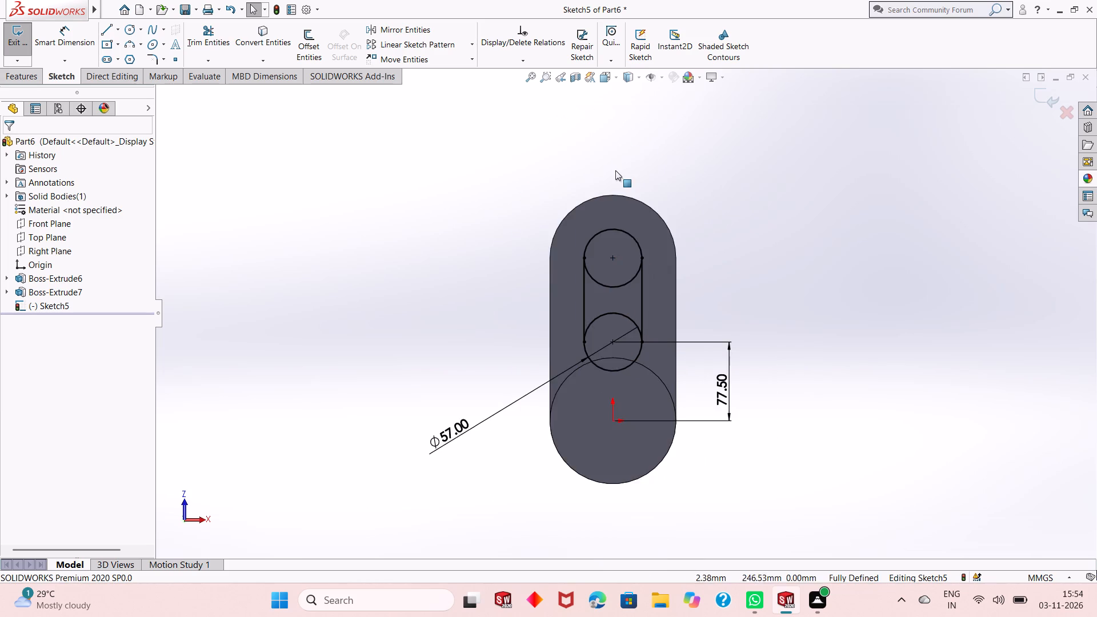
scroll(615, 170, "down", 2)
left_click(129, 30)
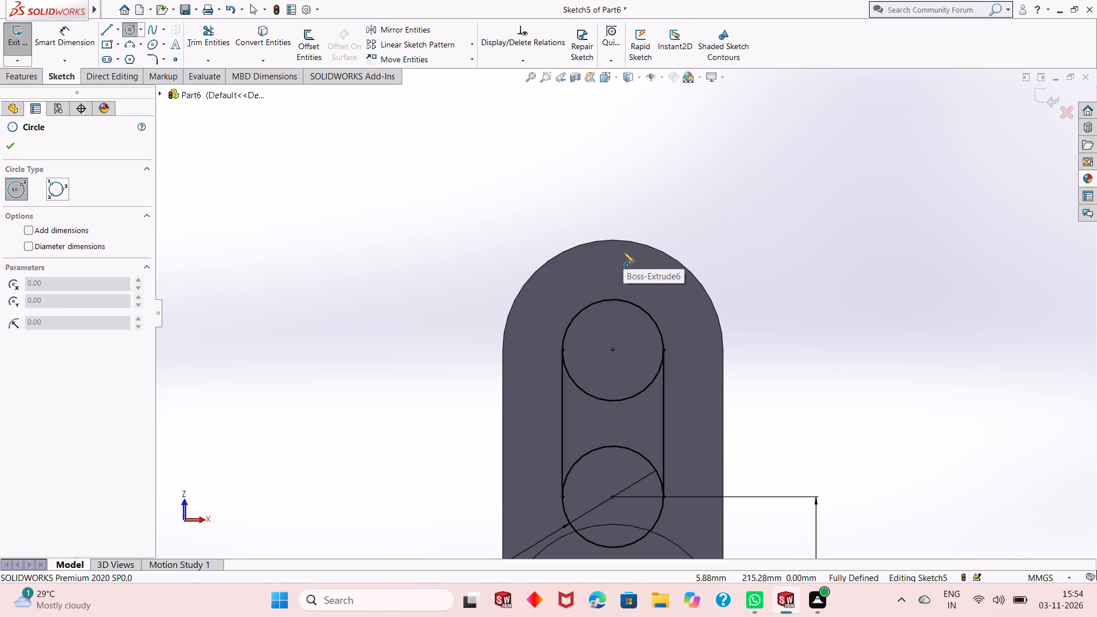
left_click(612, 252)
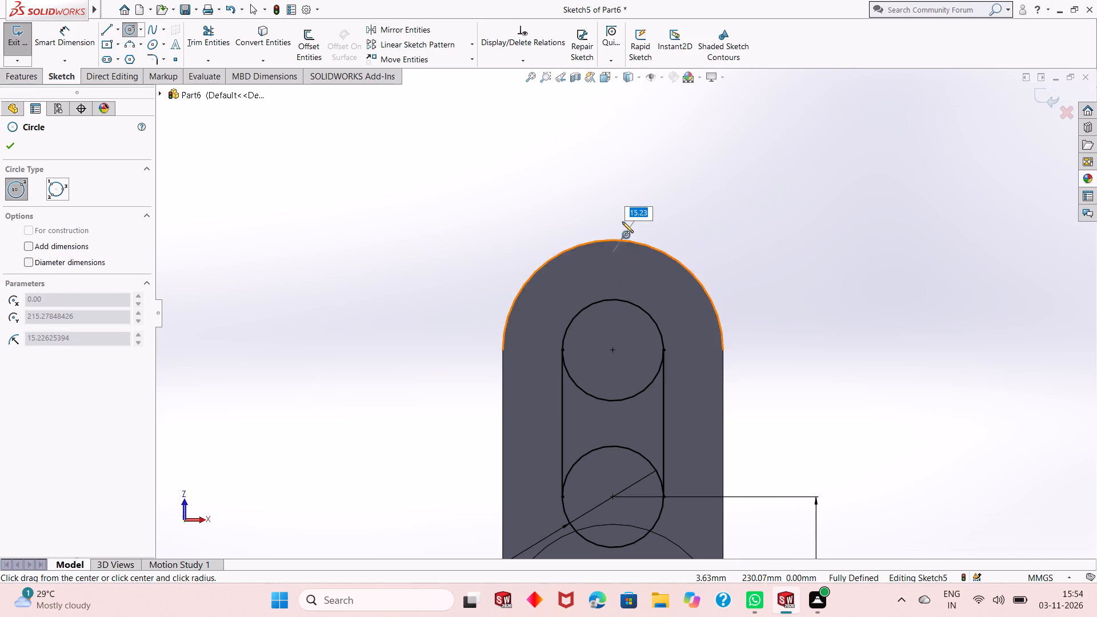
left_click(629, 208)
right_click(730, 193)
left_click(745, 204)
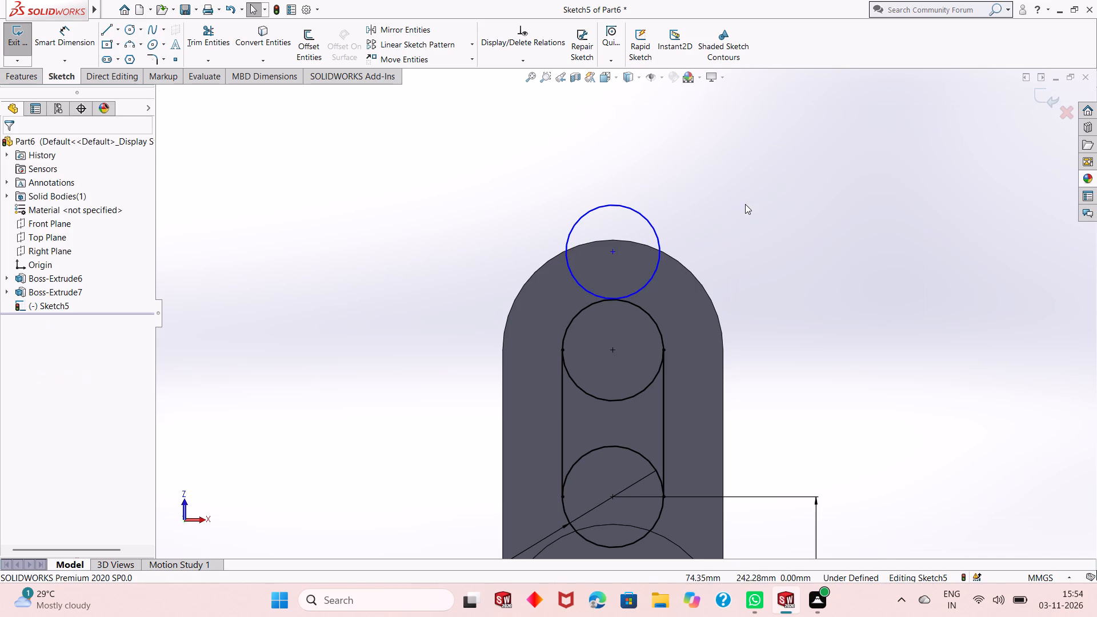
Dimension the diameter of the new circle on the rounded edge at 40 mm.
left_click(74, 37)
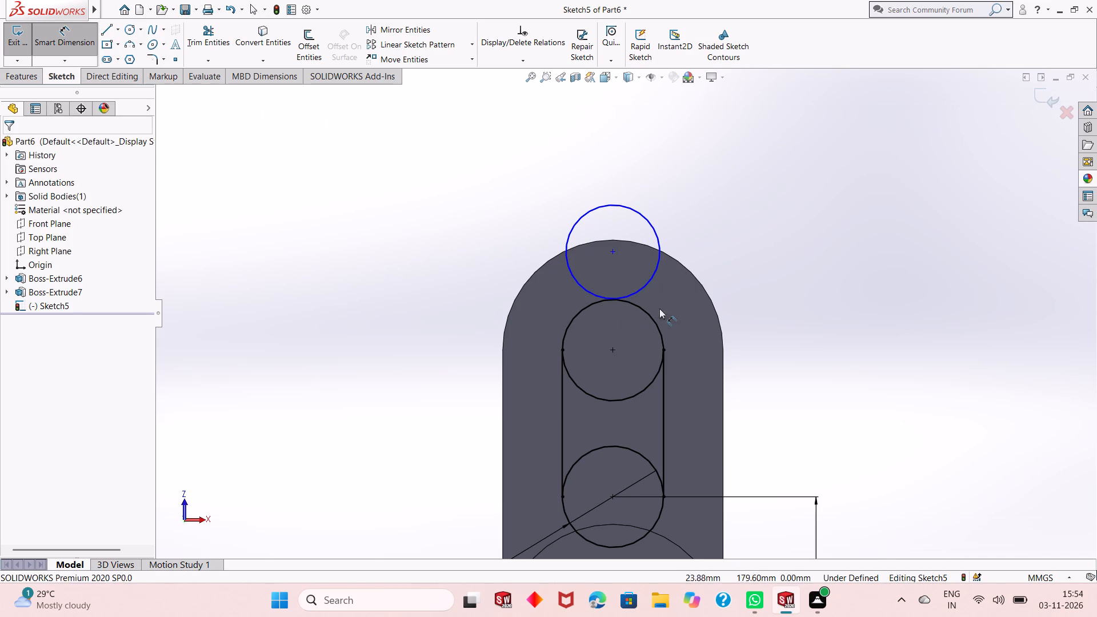
left_click(653, 279)
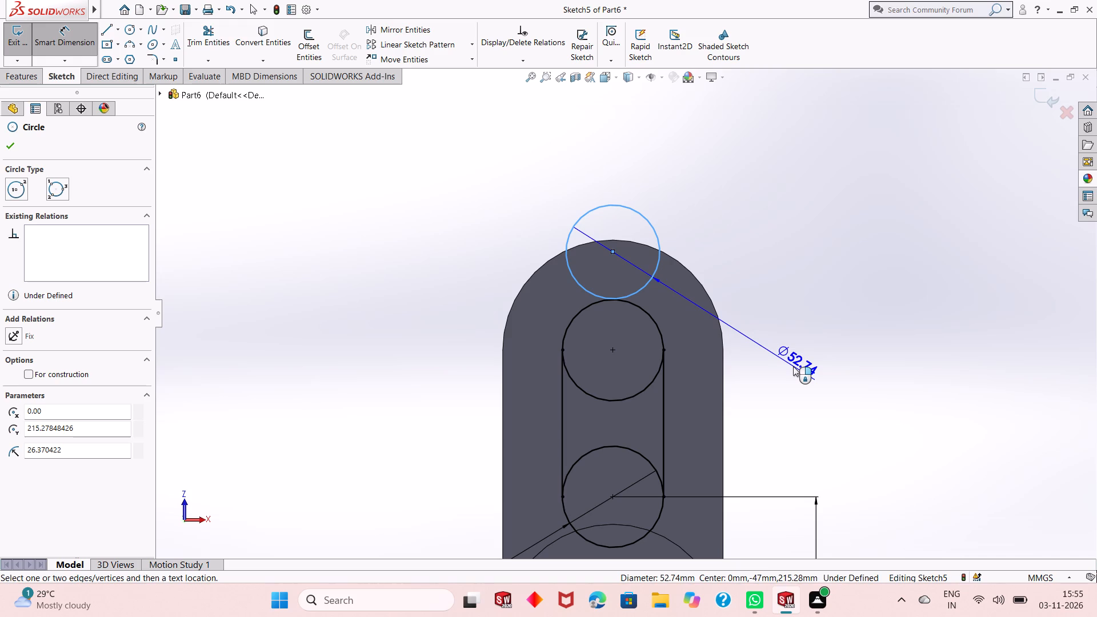
left_click(793, 366)
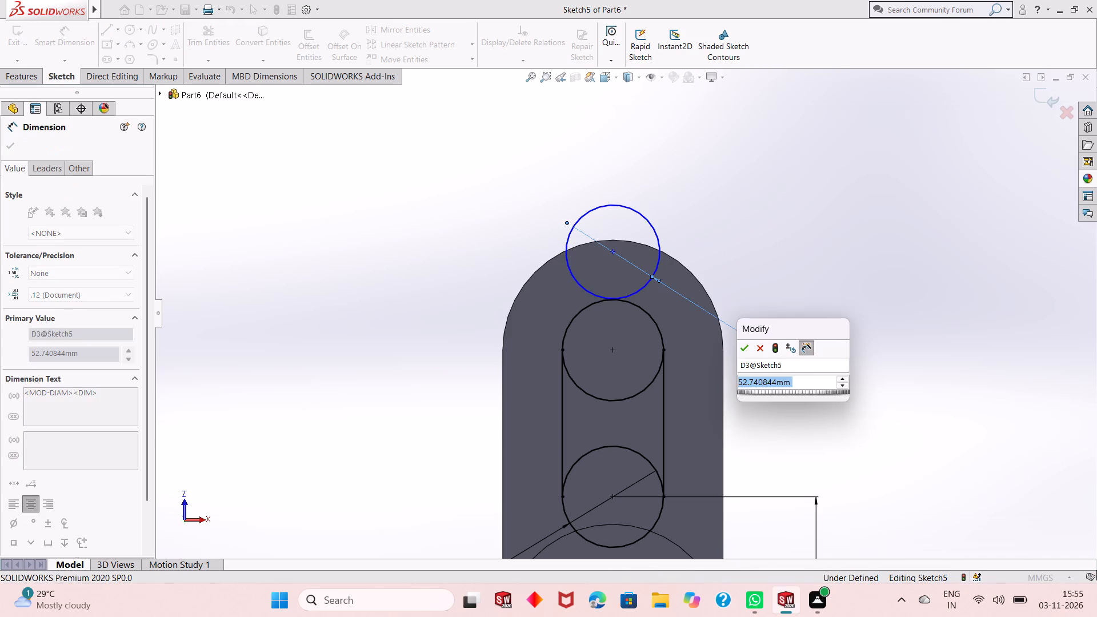
type("40")
key("Return")
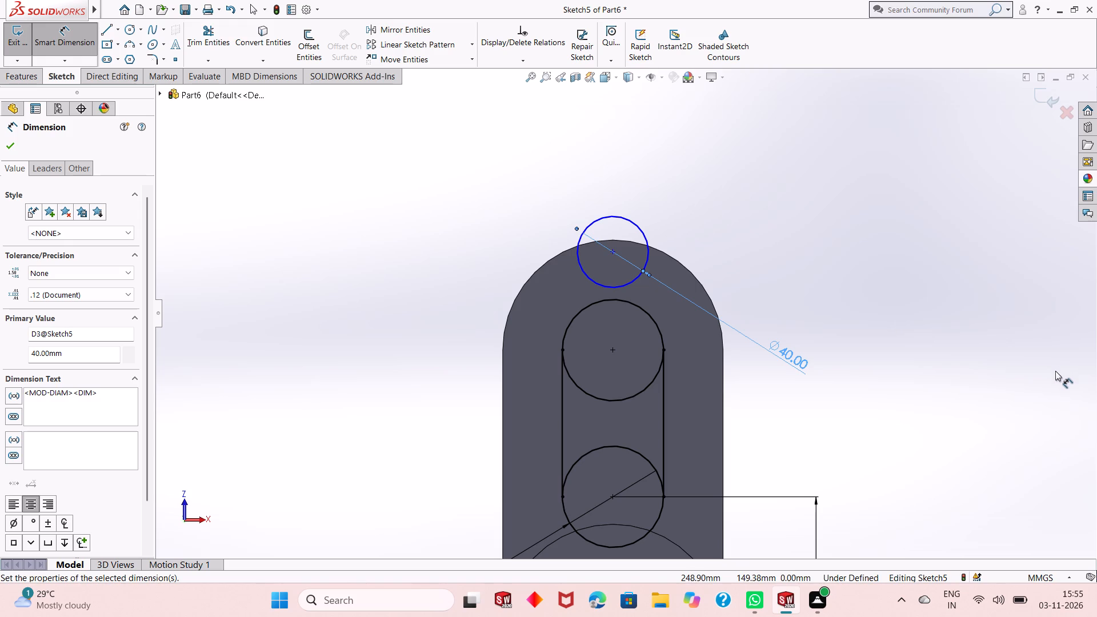
Dimension the distance between the 40 mm circle's centre and the adjacent 57 mm end circle's centre at 50 mm.
left_click(612, 253)
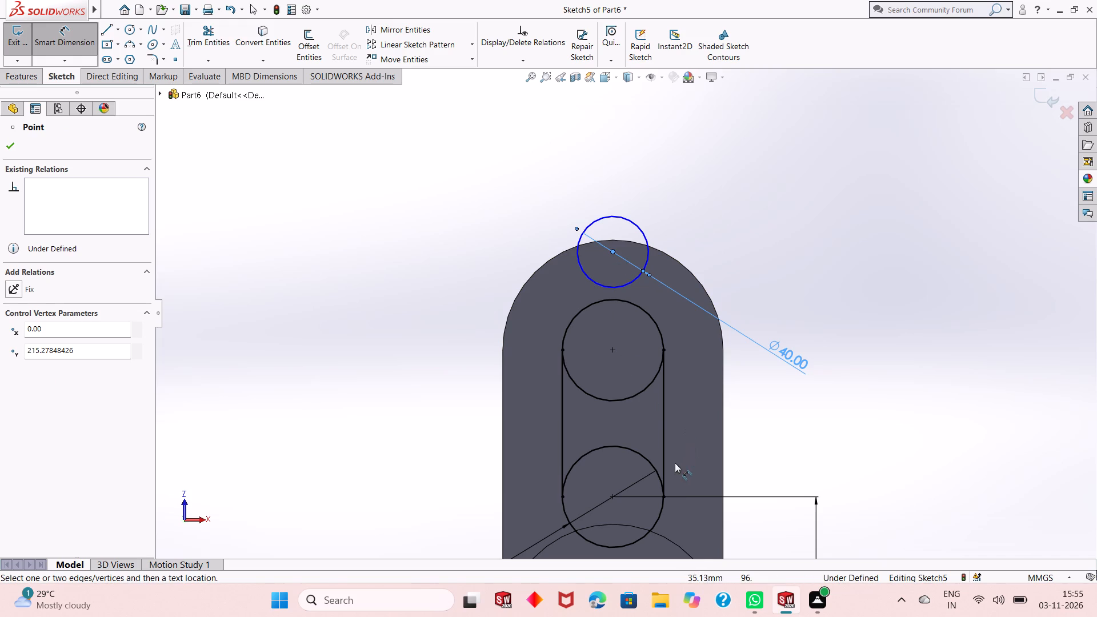
left_click(615, 352)
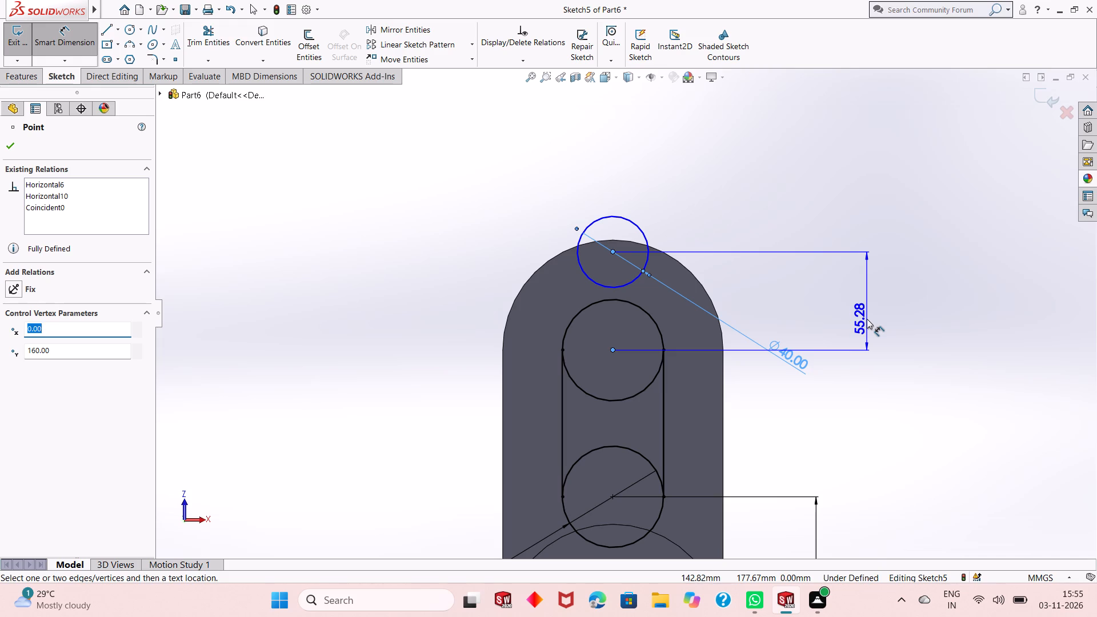
left_click(867, 319)
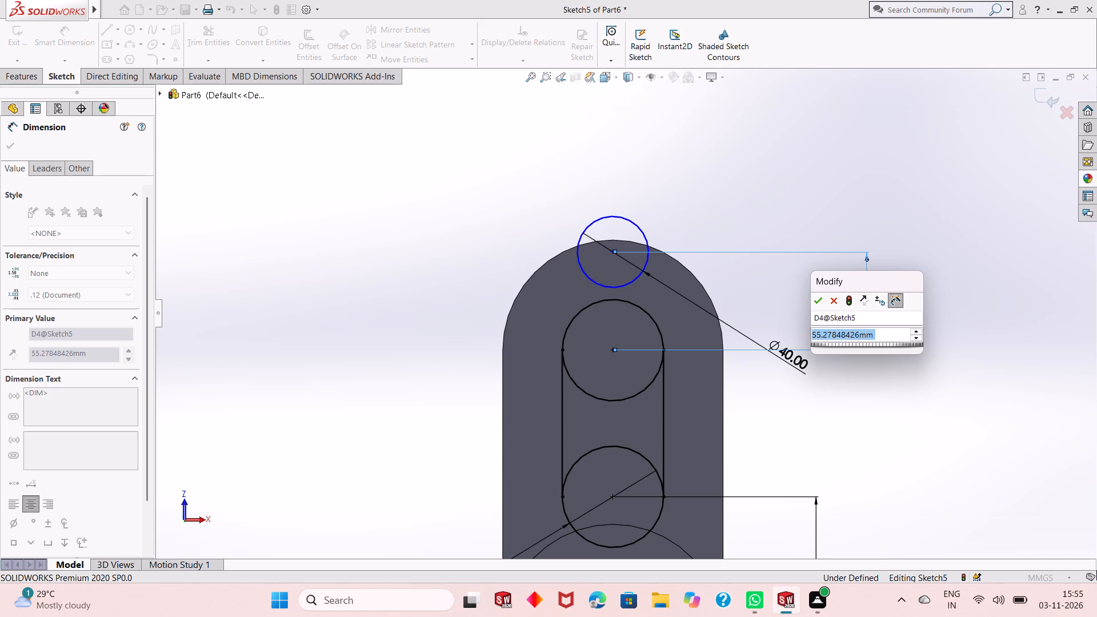
type("50")
key("Return")
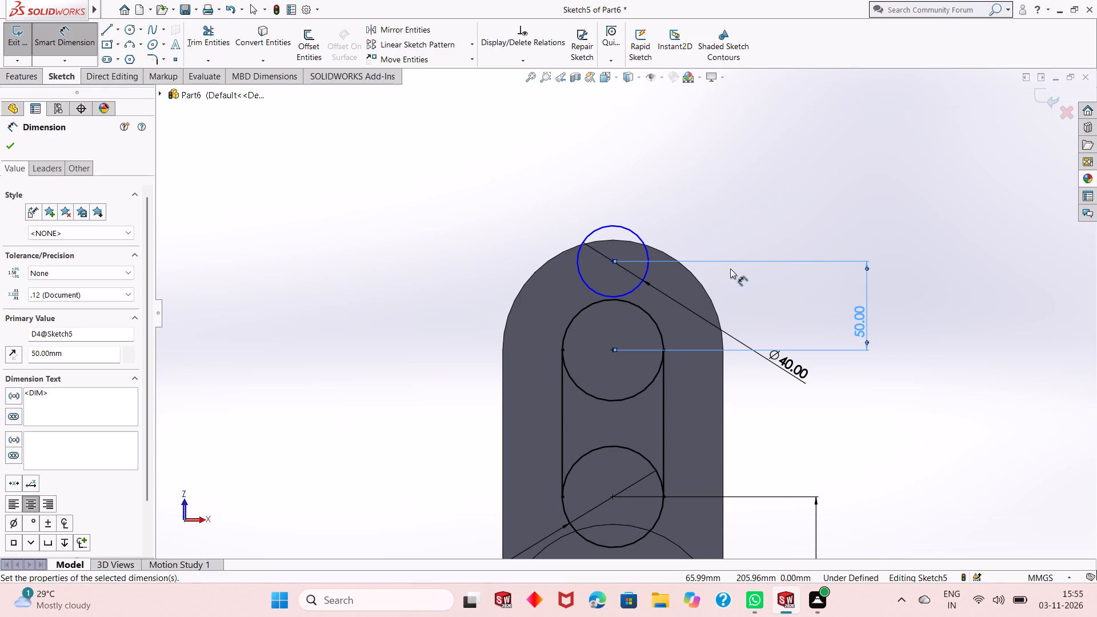
right_click(755, 176)
left_click(734, 197)
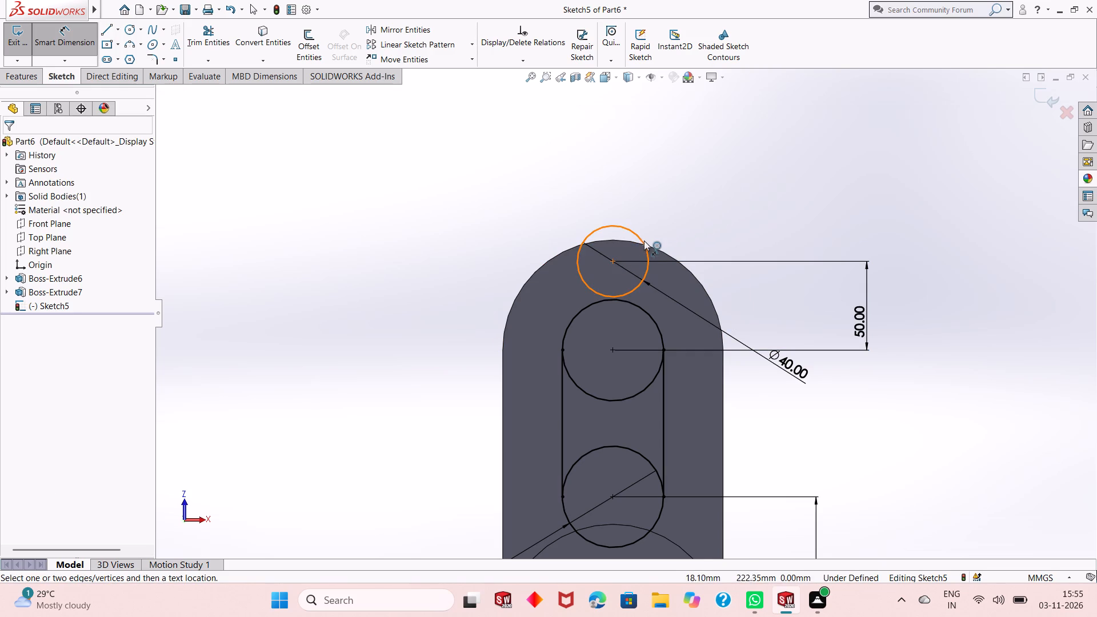
right_click(844, 159)
left_click(894, 198)
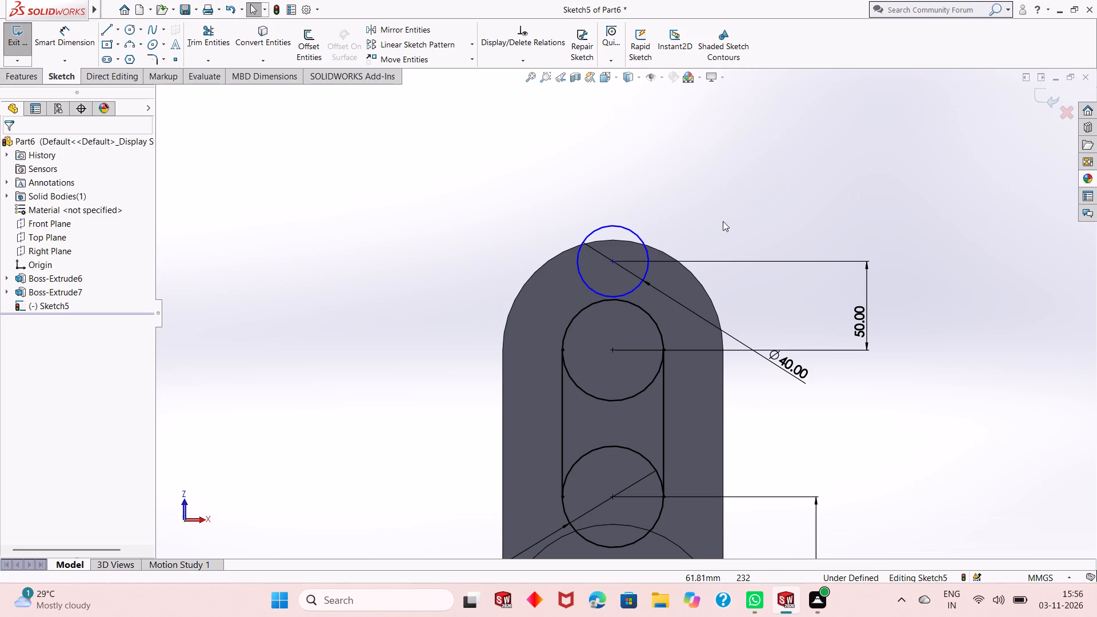
Add a vertical relation between the 40 mm circle's centre and the adjacent end circle's centre.
left_click(611, 263)
left_click(610, 350, "ctrl")
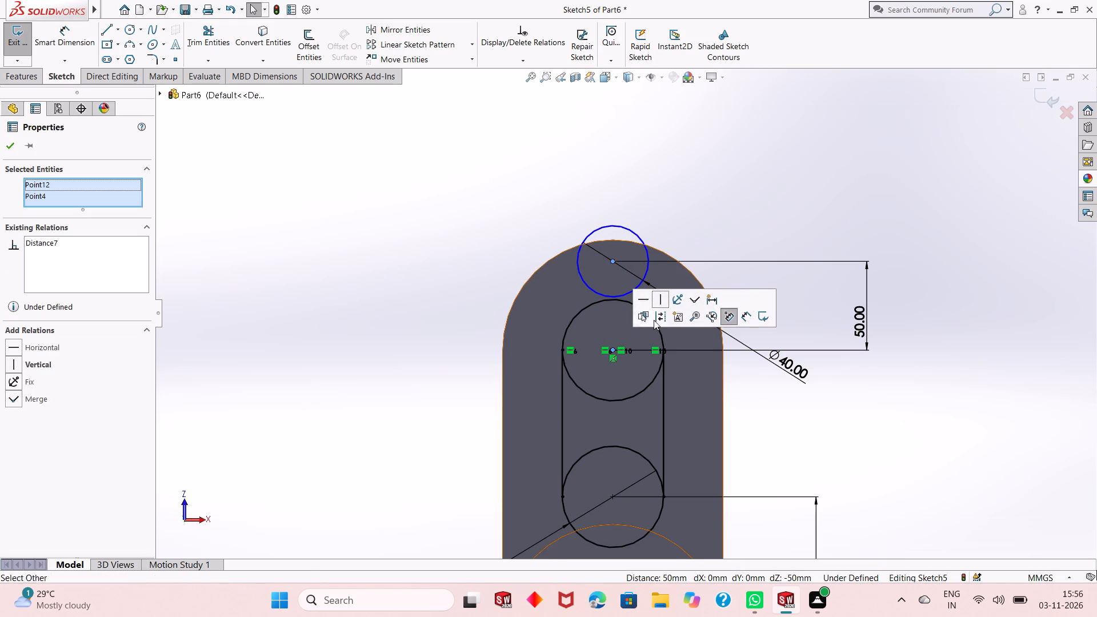
left_click(662, 298)
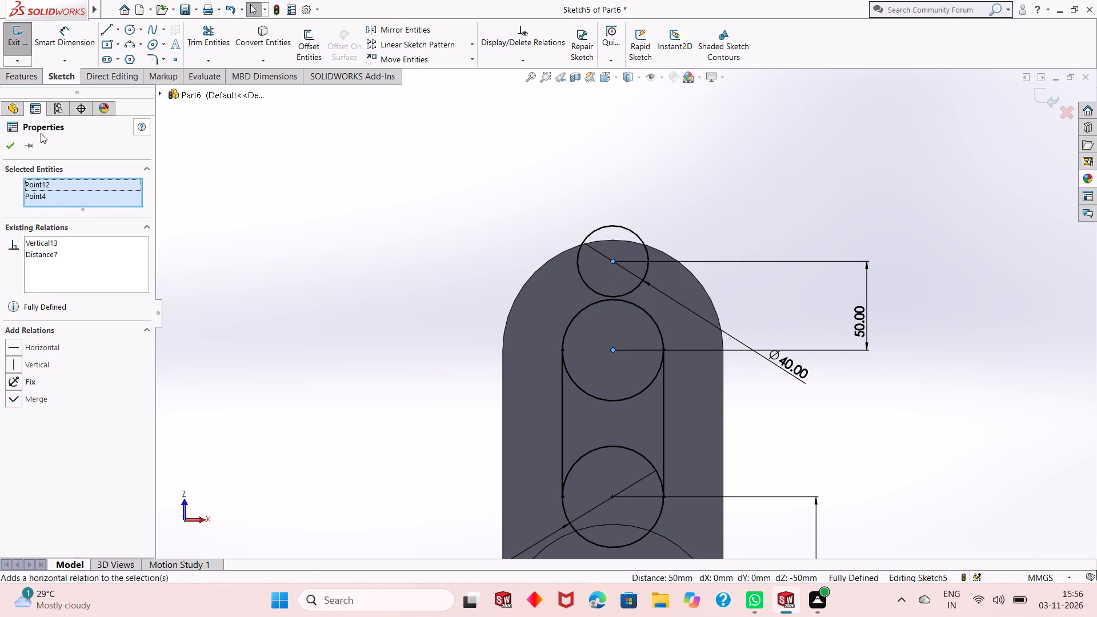
left_click(11, 143)
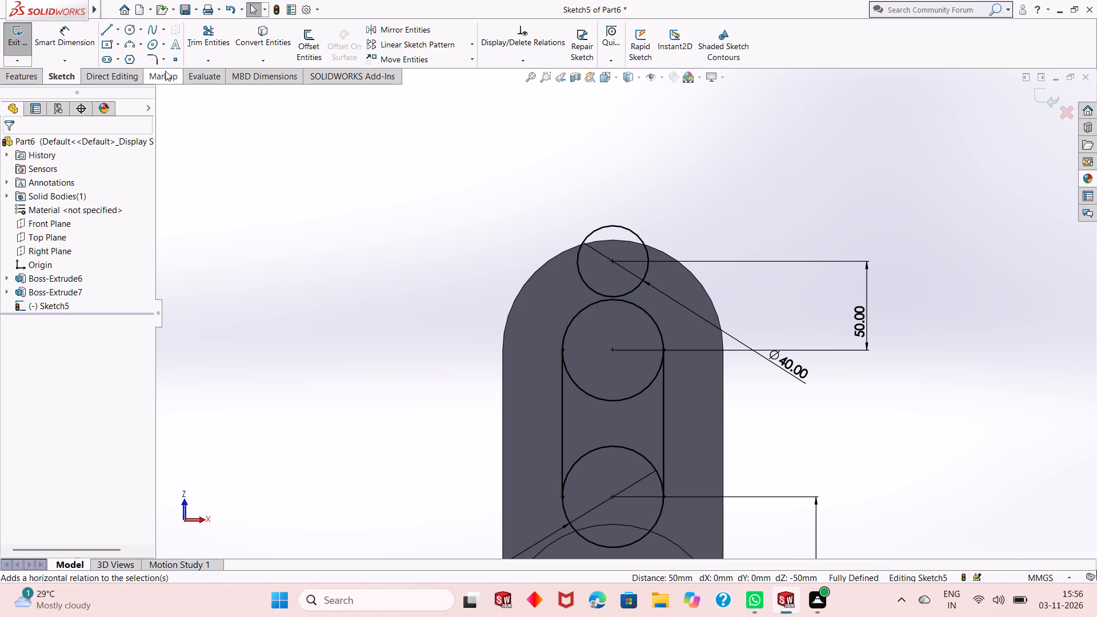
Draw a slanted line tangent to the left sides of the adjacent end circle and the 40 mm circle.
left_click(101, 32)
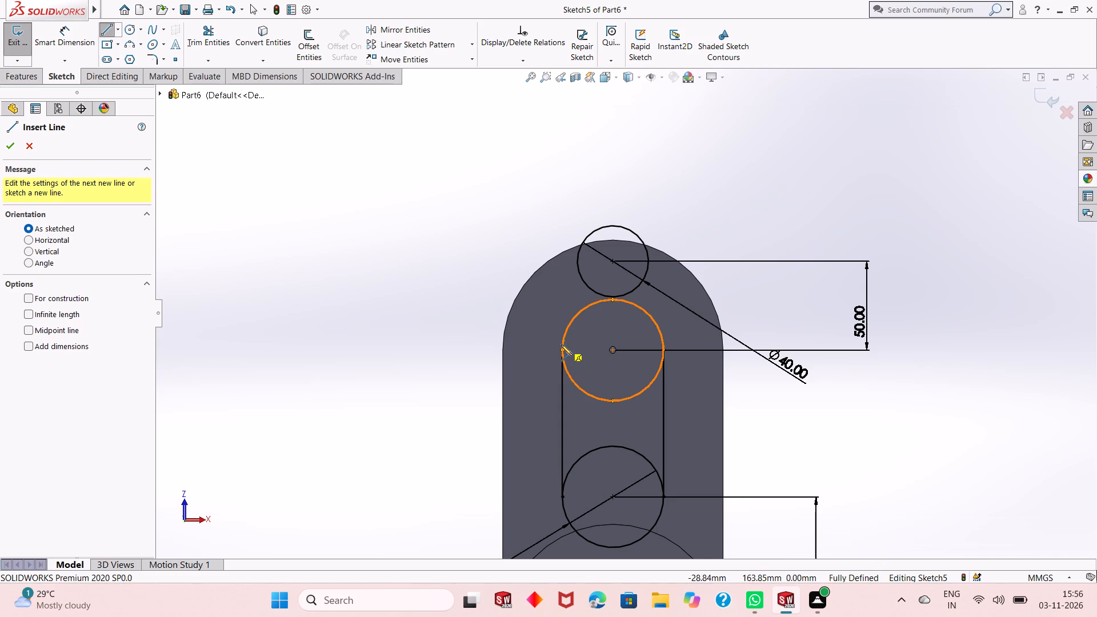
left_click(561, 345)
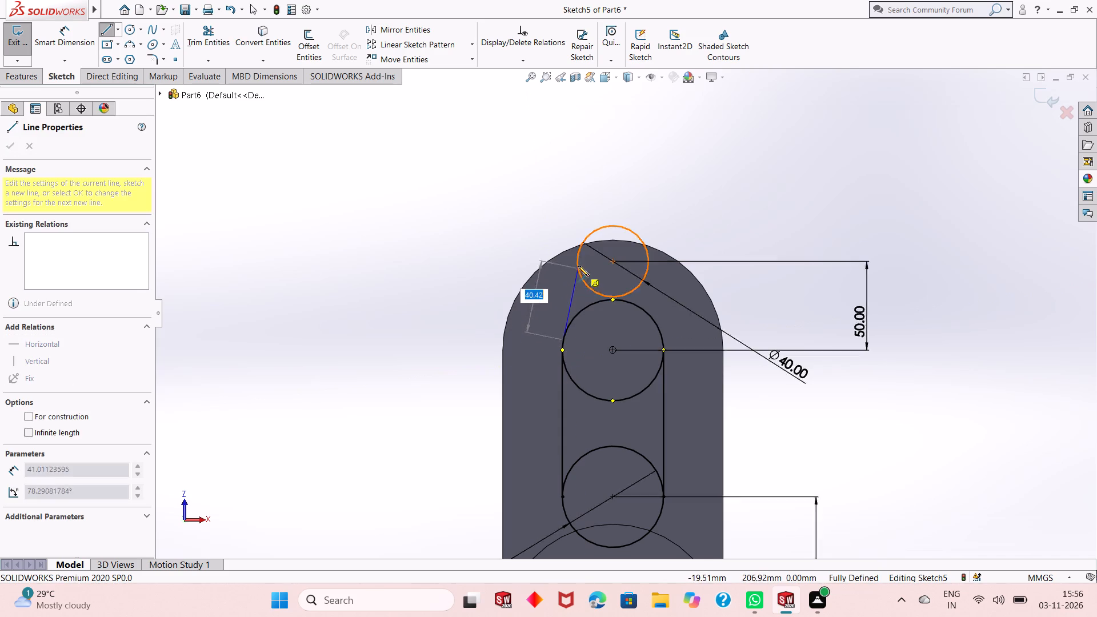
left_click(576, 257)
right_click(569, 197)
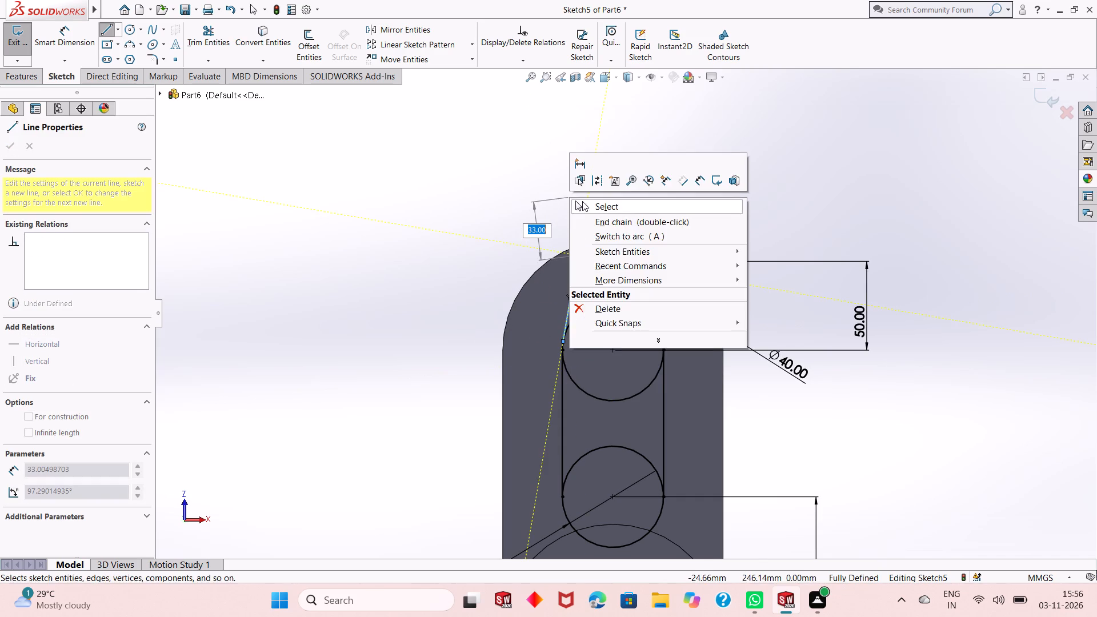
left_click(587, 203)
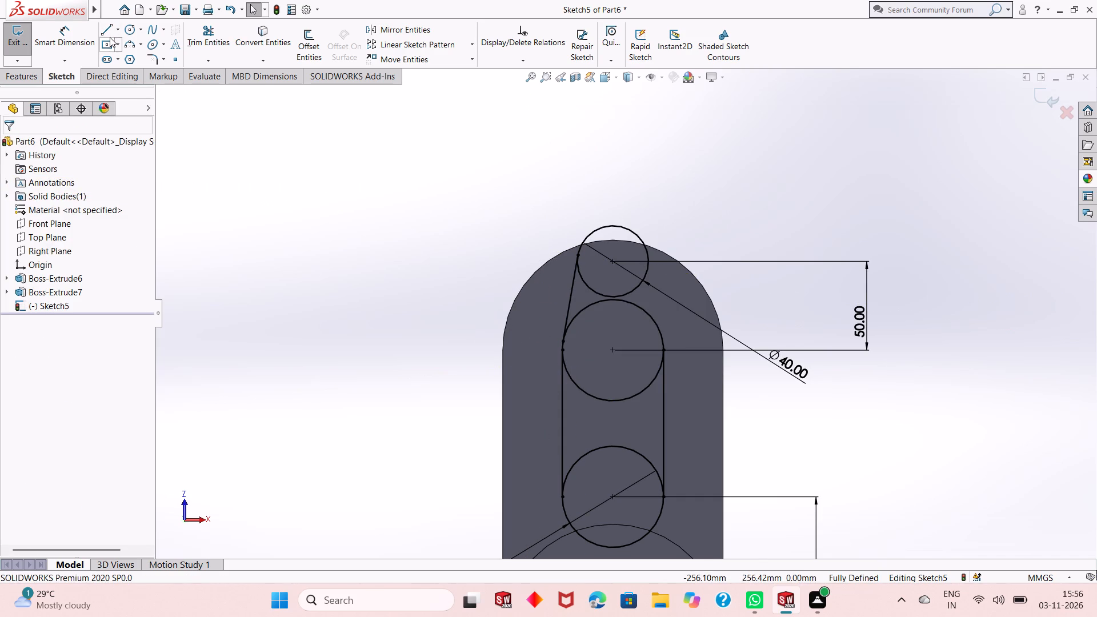
Draw a slanted line from the end circle's right quadrant point to the right side of the 40 mm circle.
left_click(110, 35)
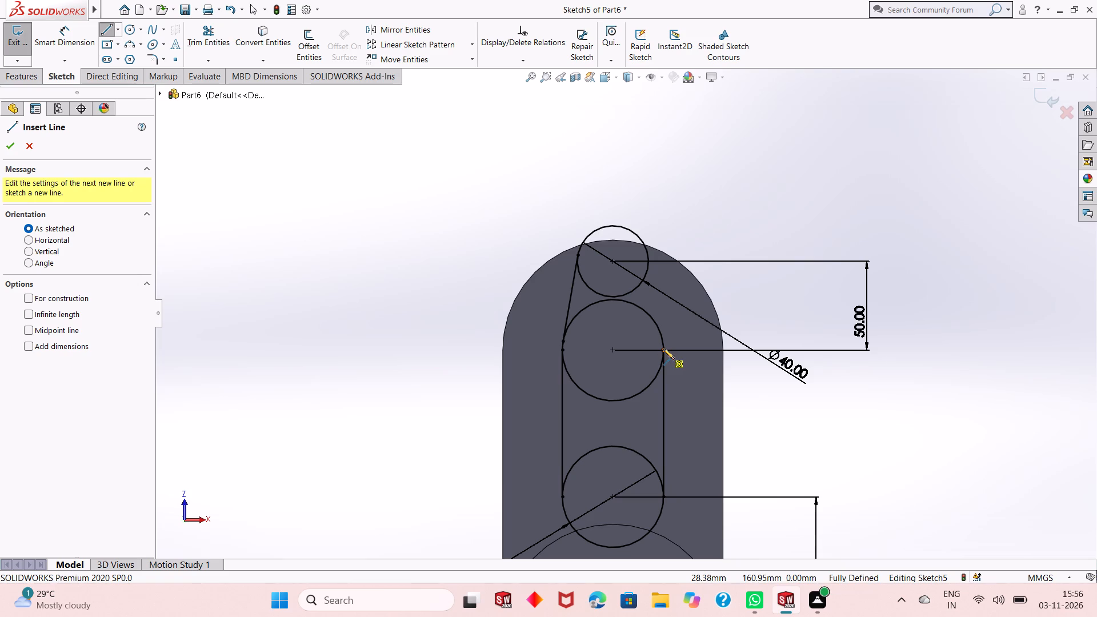
left_click(663, 348)
left_click(649, 254)
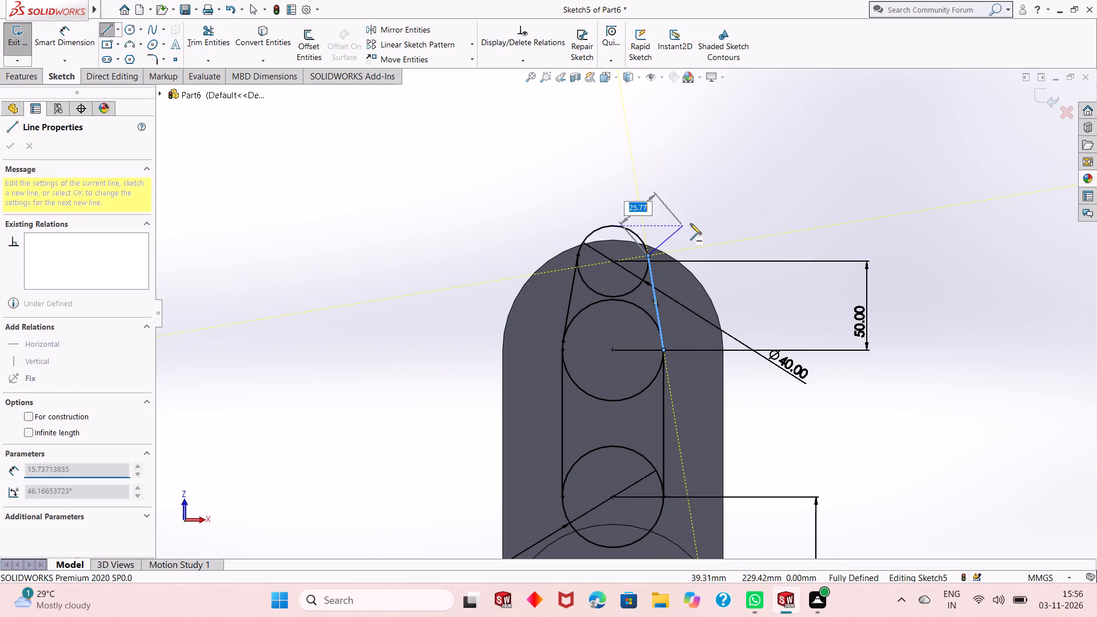
right_click(690, 223)
left_click(711, 229)
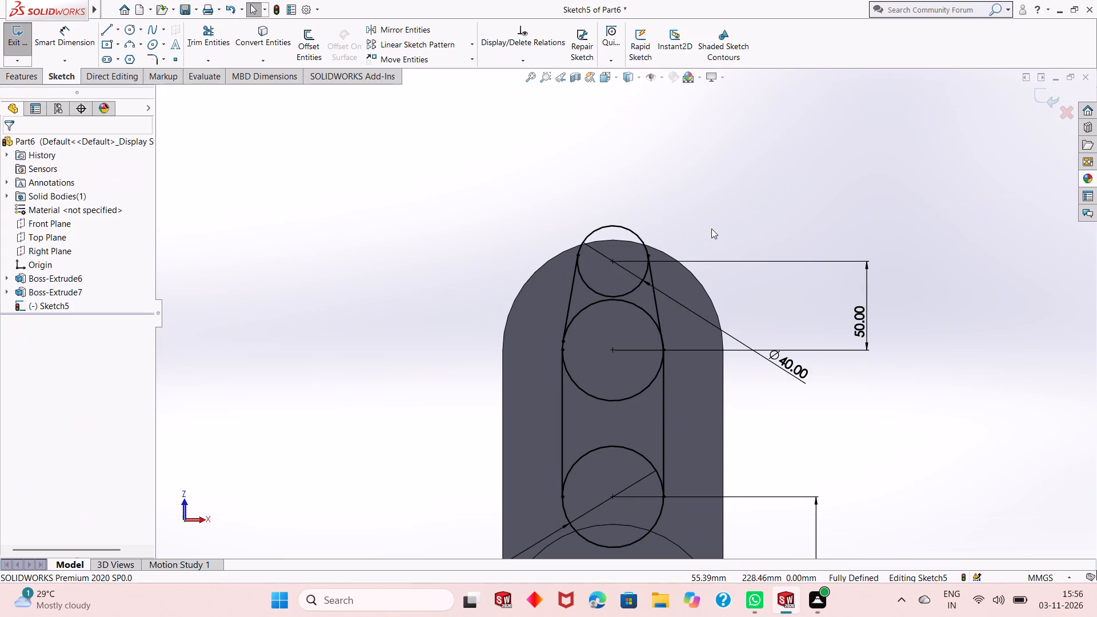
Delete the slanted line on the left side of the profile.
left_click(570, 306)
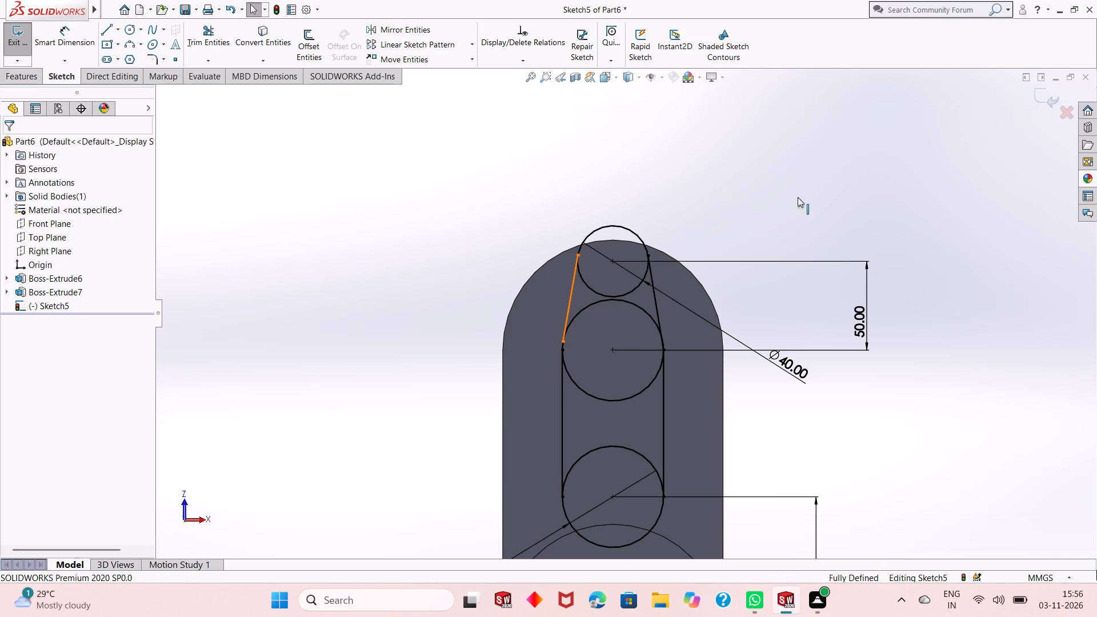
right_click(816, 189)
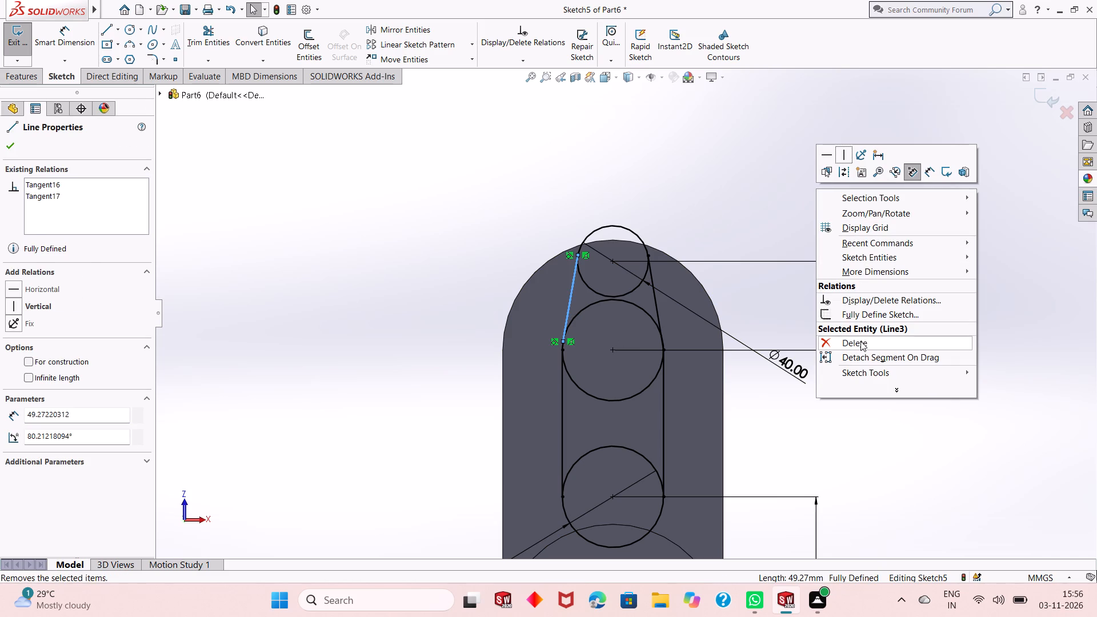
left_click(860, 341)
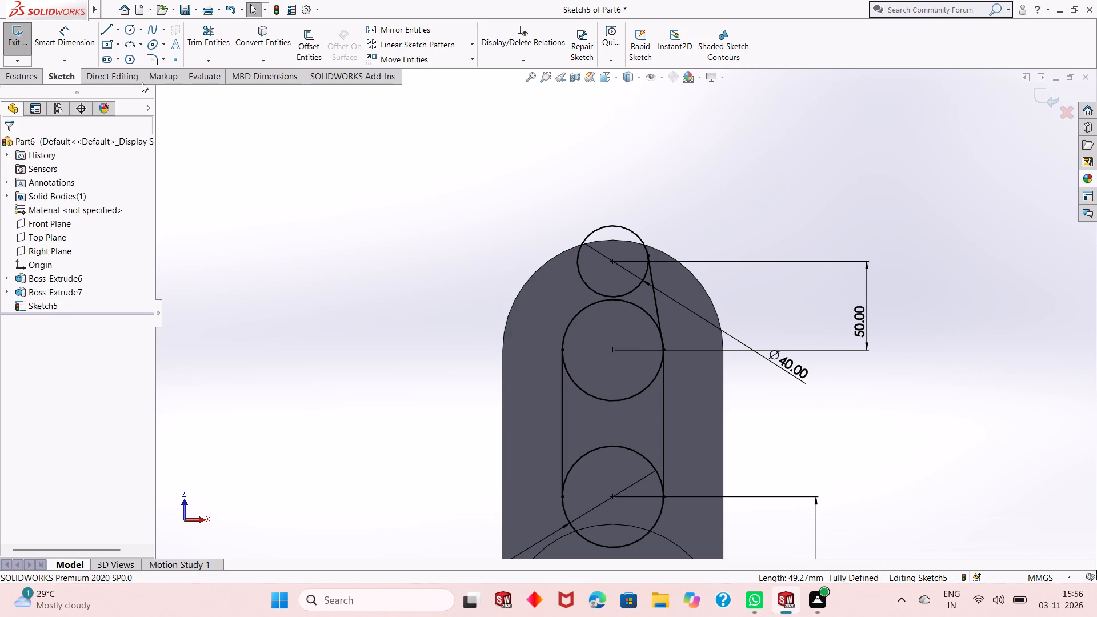
Draw a slanted line from the end circle's left quadrant point to the left side of the 40 mm circle.
left_click(109, 30)
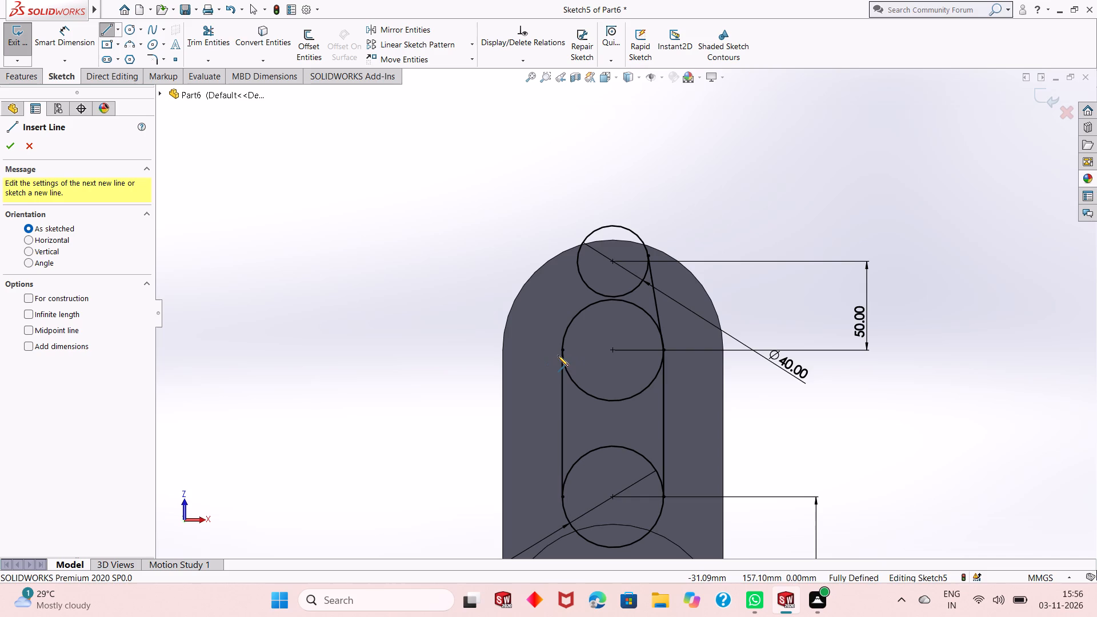
left_click(559, 350)
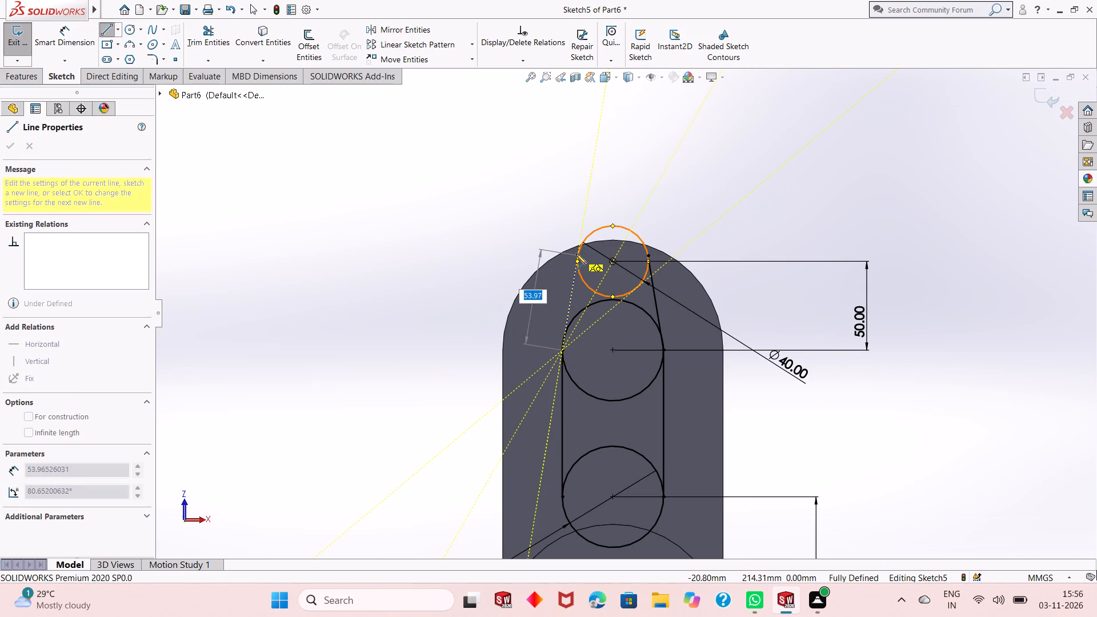
left_click(576, 254)
right_click(583, 178)
left_click(600, 185)
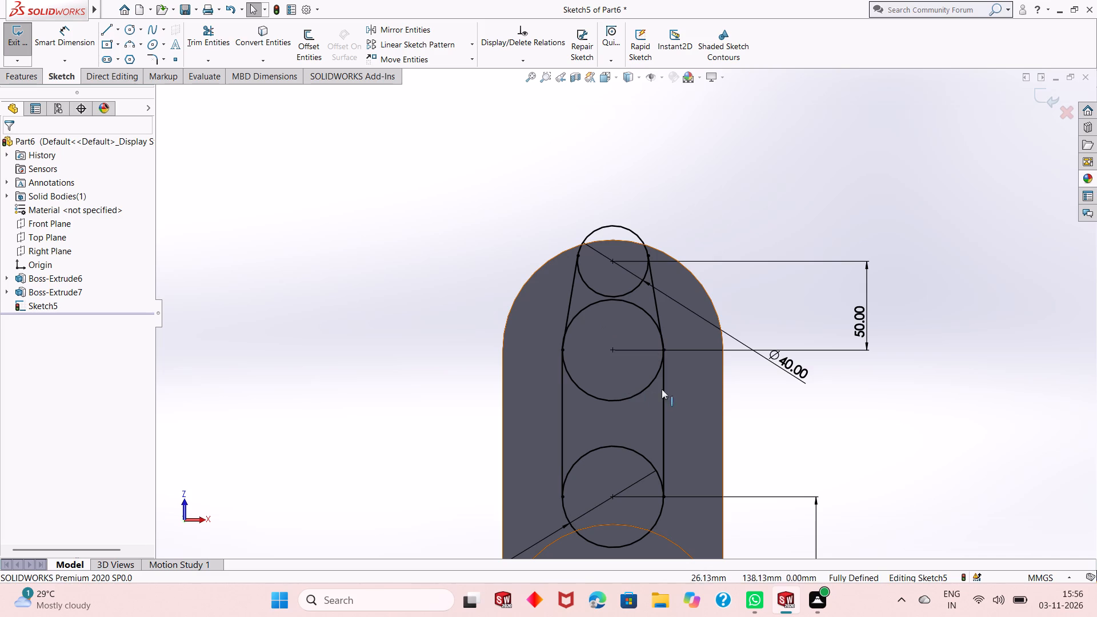
Trim the facing arcs of the 40 mm circle and the adjacent end circle between the two slanted lines.
scroll(674, 388, "up", 1)
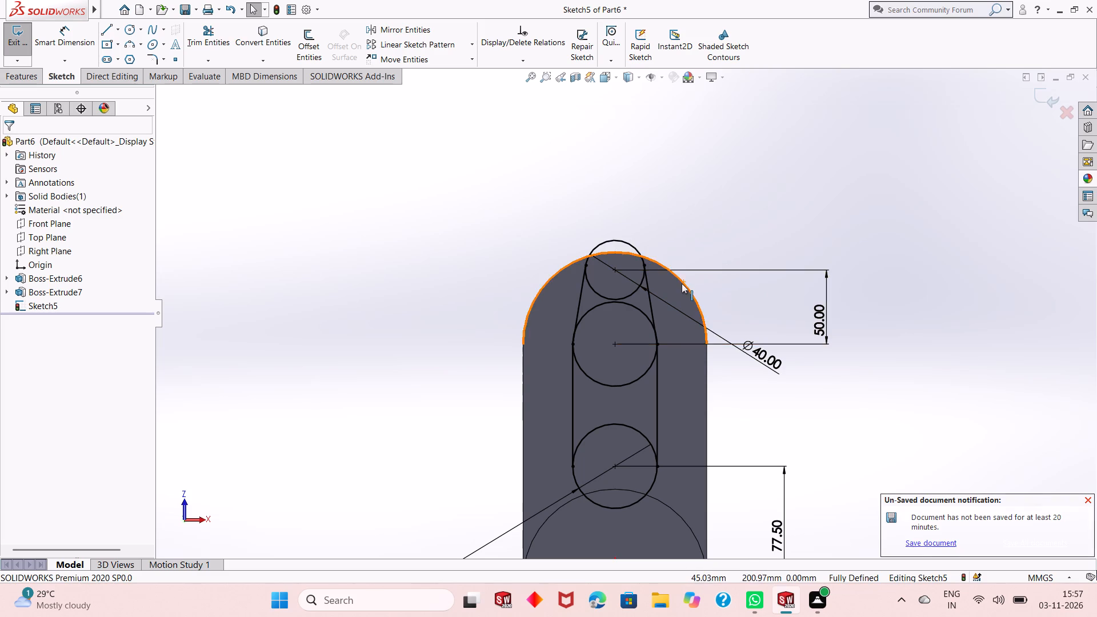
left_click(213, 42)
left_click(607, 300)
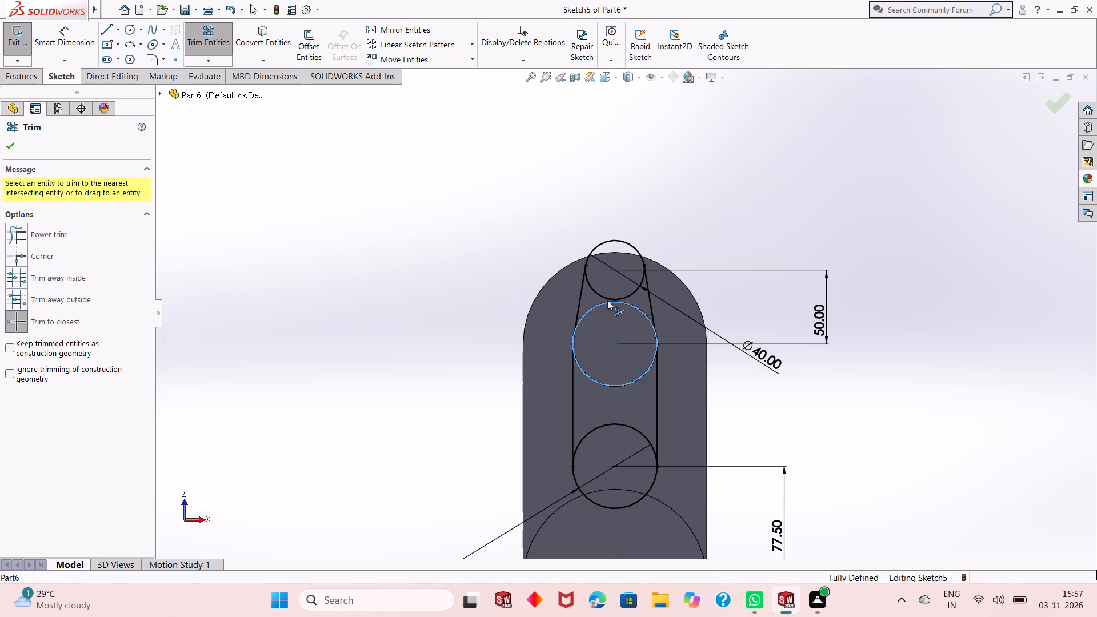
left_click(612, 299)
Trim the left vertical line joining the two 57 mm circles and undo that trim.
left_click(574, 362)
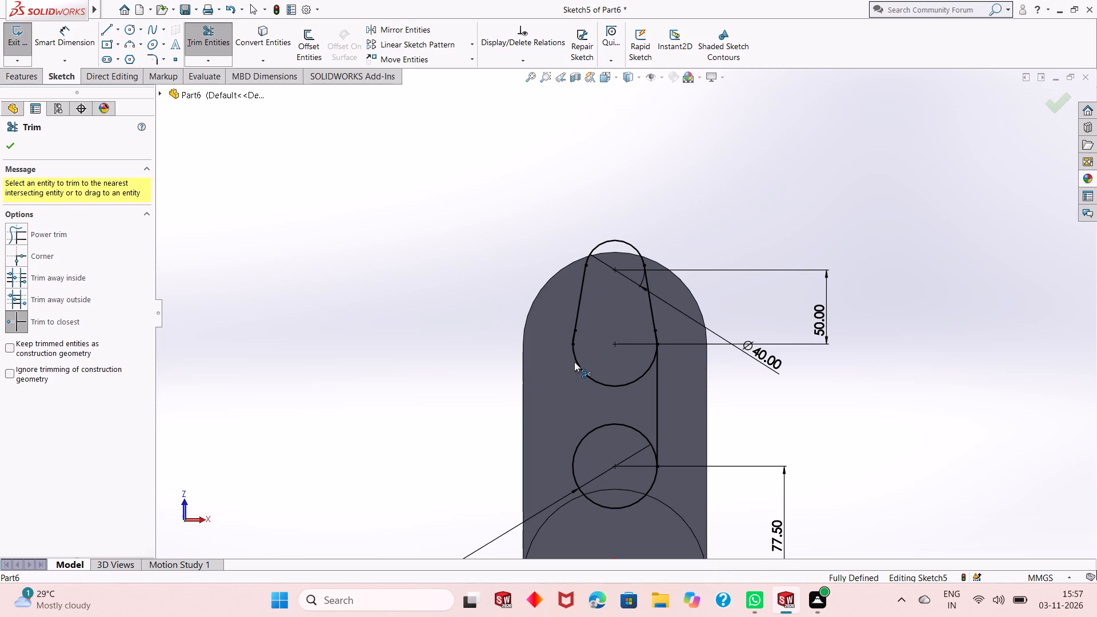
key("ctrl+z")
Trim the facing arcs of the two 57 mm circles between the vertical lines.
left_click(197, 46)
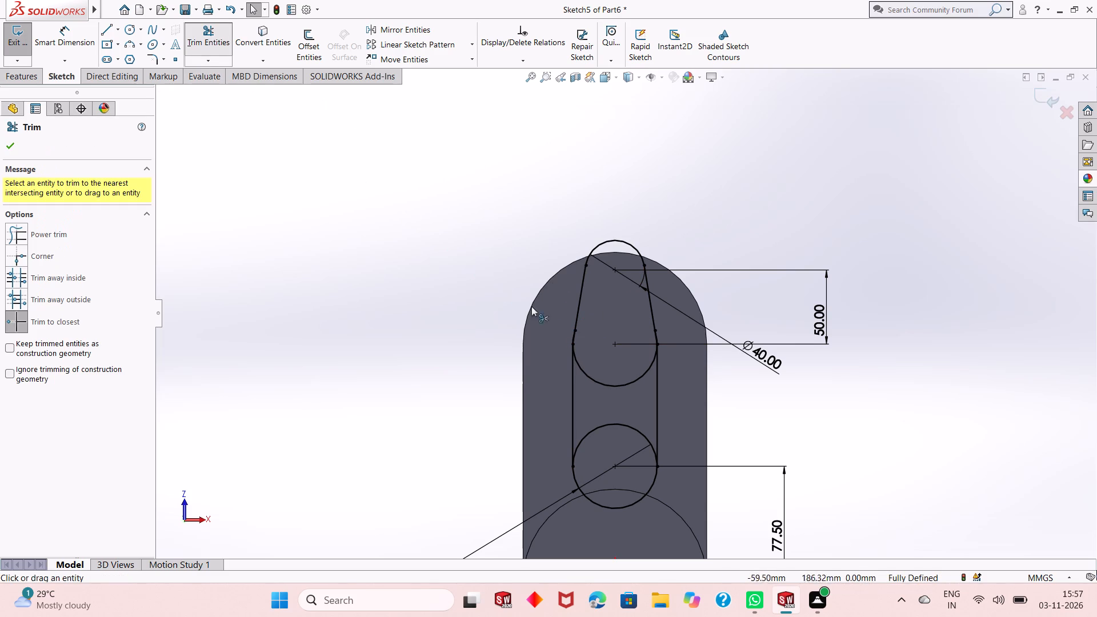
left_click(587, 372)
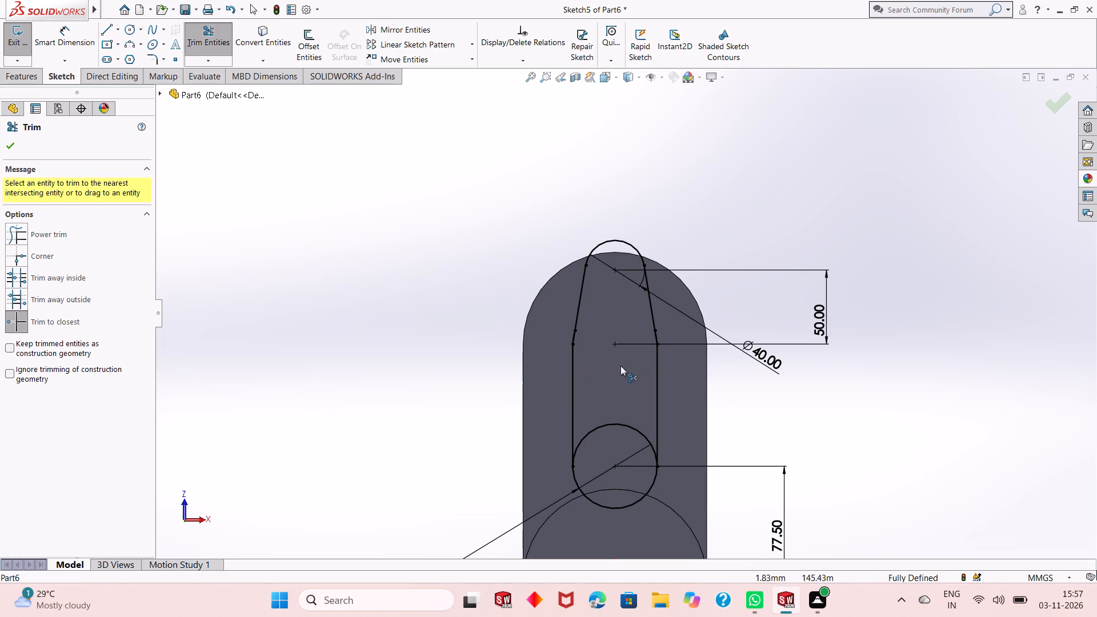
left_click(619, 422)
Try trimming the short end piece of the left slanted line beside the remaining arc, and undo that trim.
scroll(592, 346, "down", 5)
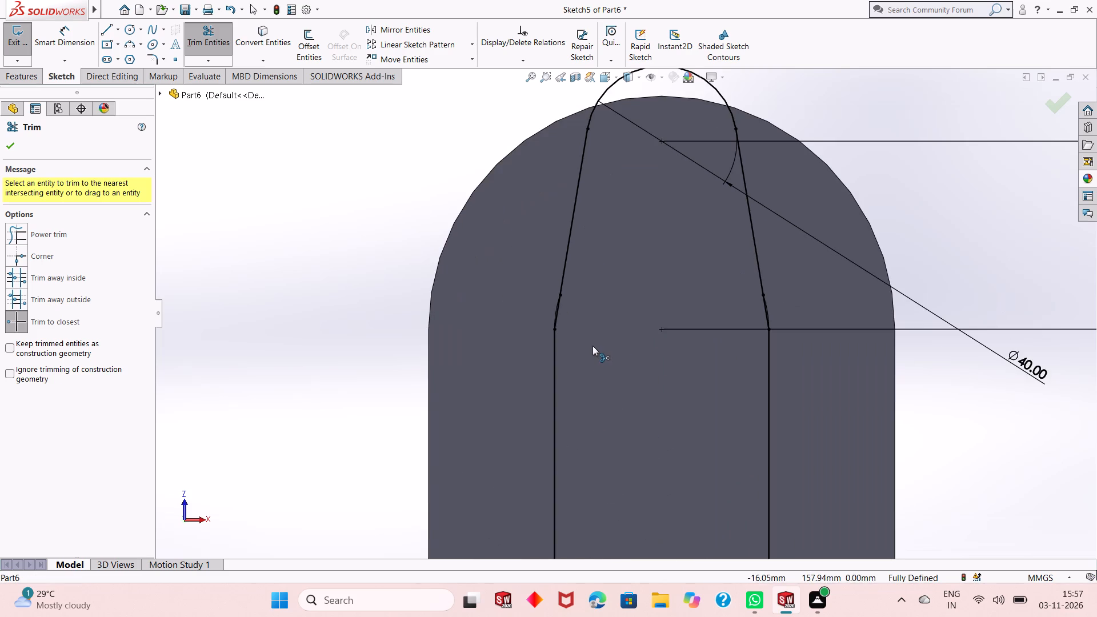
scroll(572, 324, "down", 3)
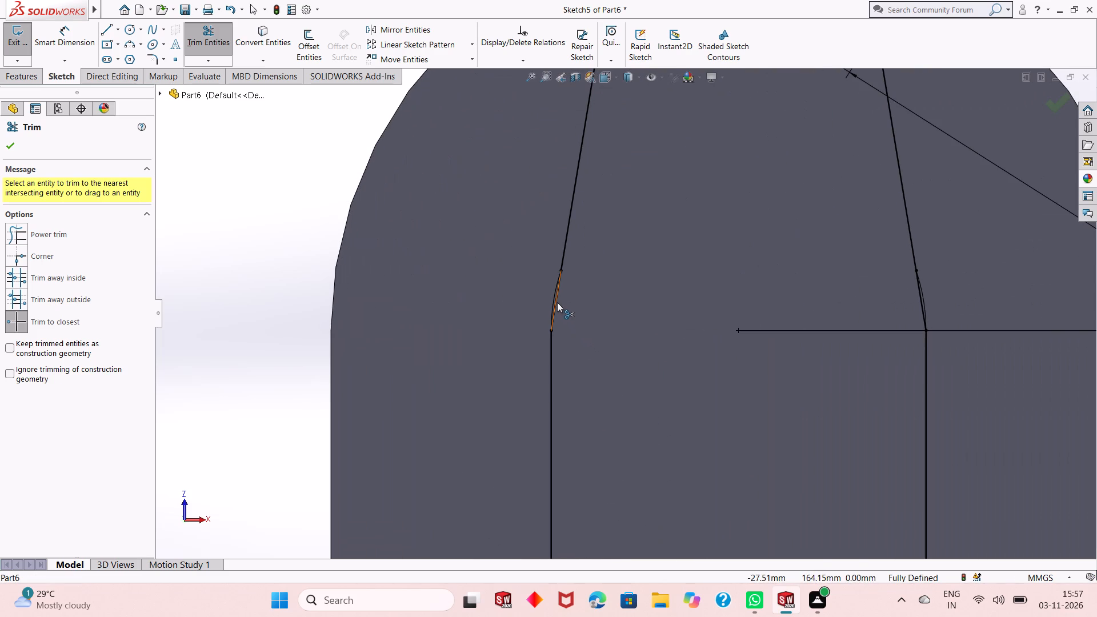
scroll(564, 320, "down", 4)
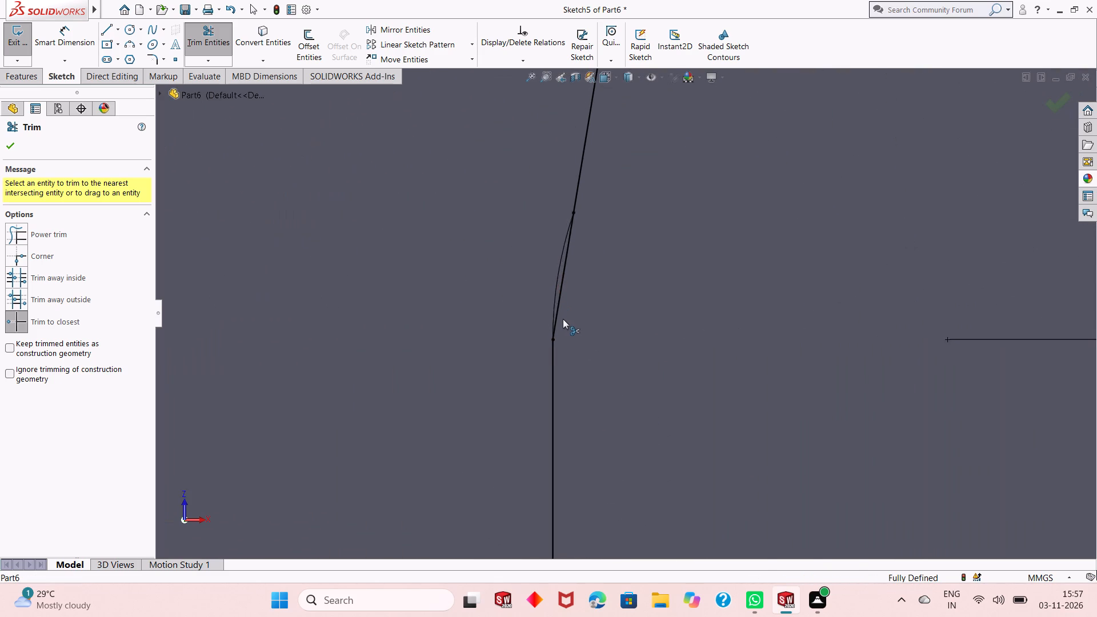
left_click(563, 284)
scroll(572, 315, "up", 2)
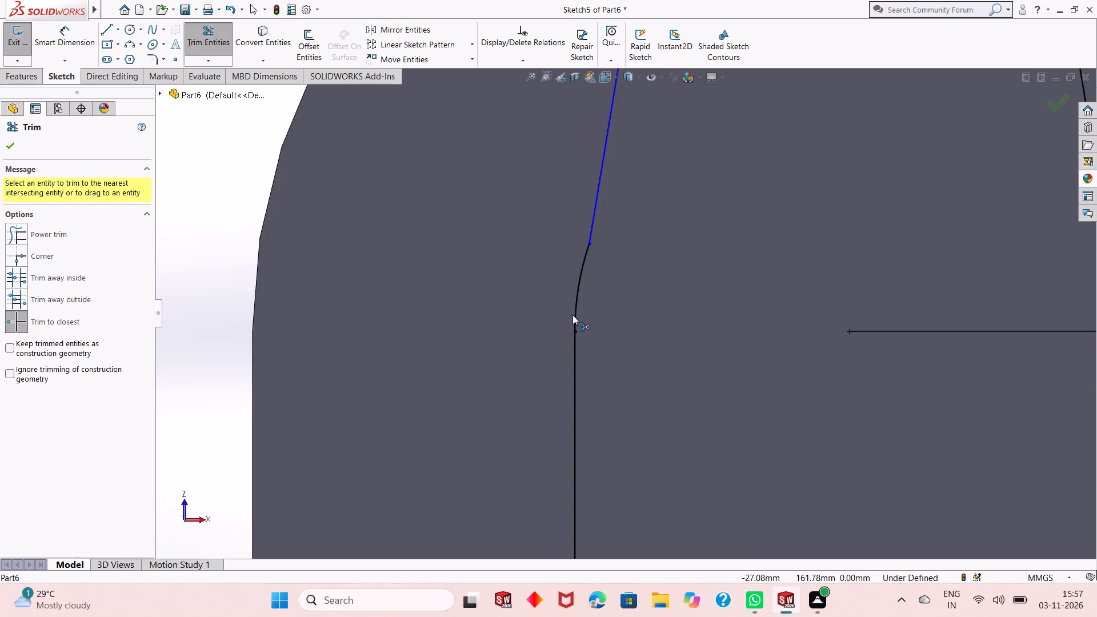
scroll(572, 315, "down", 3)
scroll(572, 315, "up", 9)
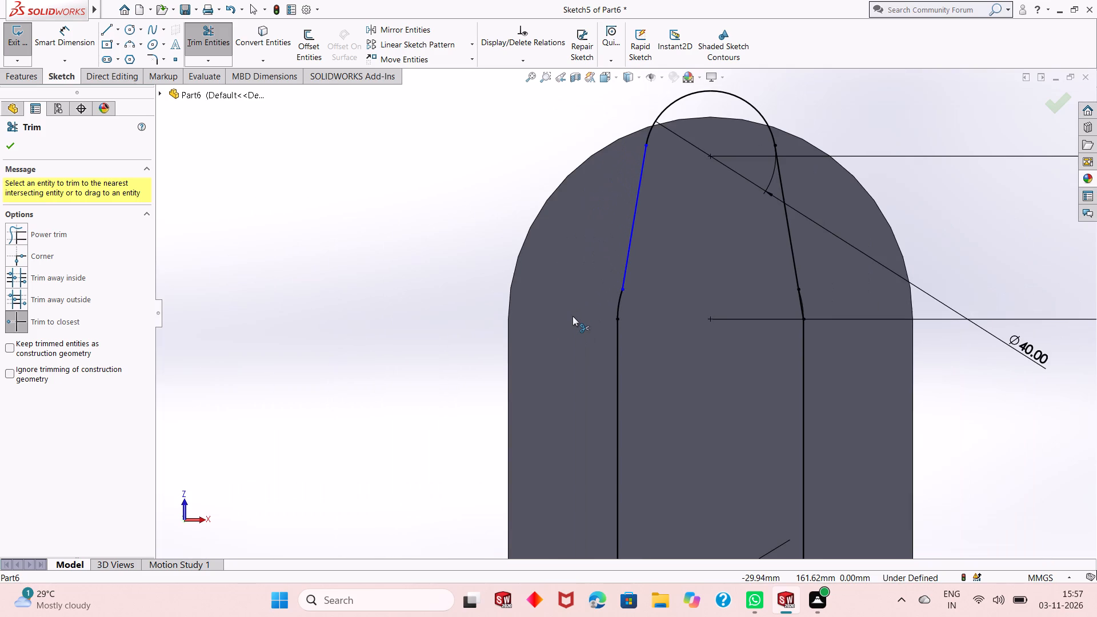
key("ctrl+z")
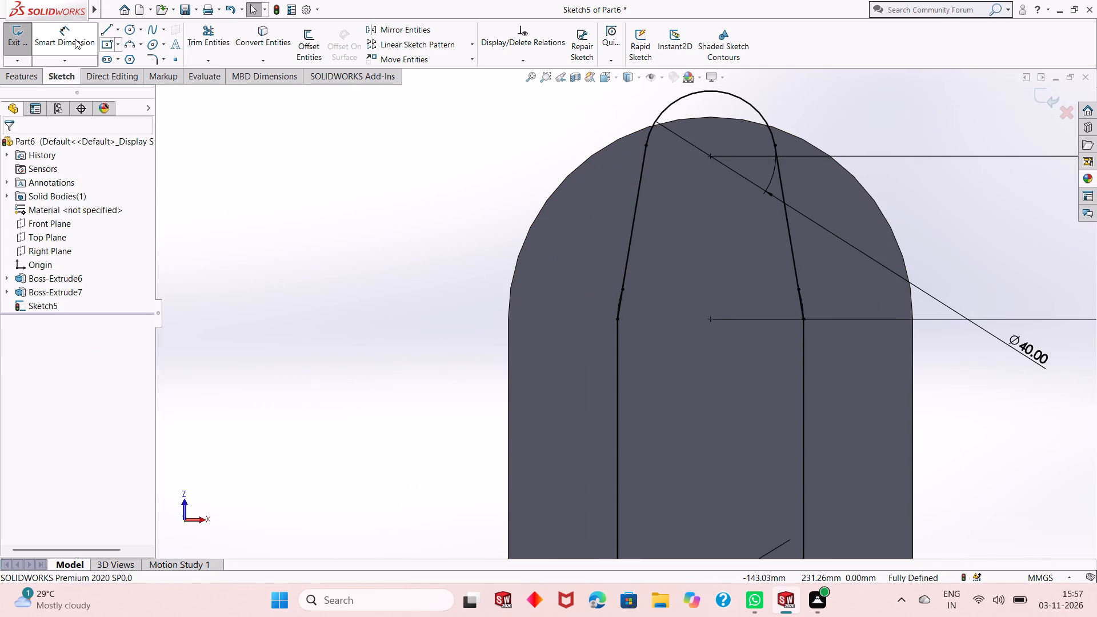
Trim the two leftover 57 mm arc slivers beside the lower ends of the left and right slanted lines.
left_click(217, 40)
scroll(651, 320, "down", 9)
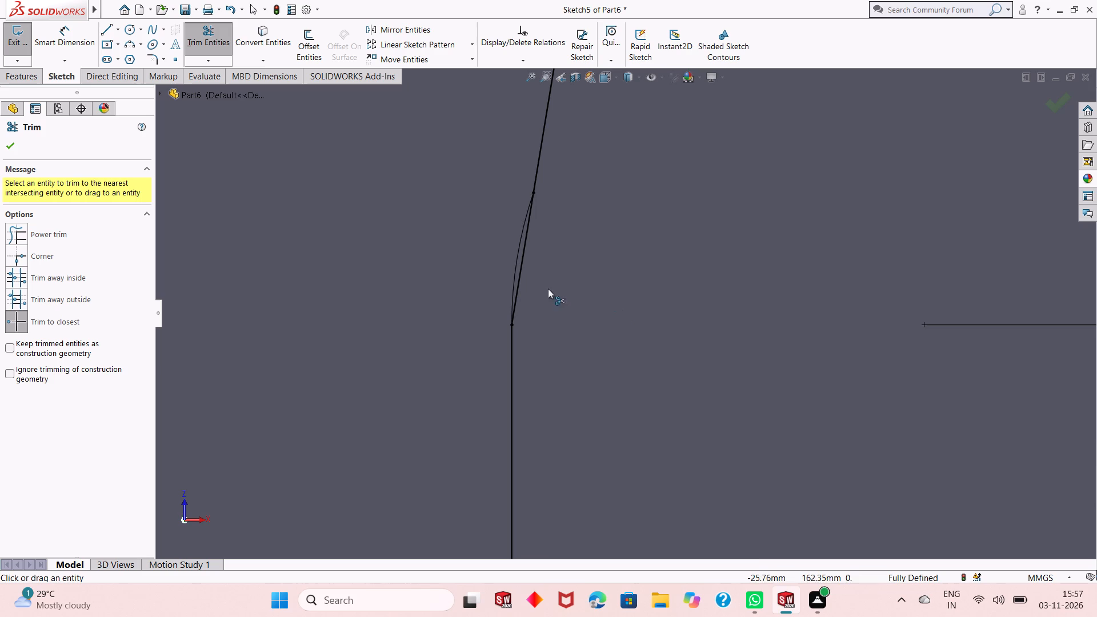
left_click(518, 262)
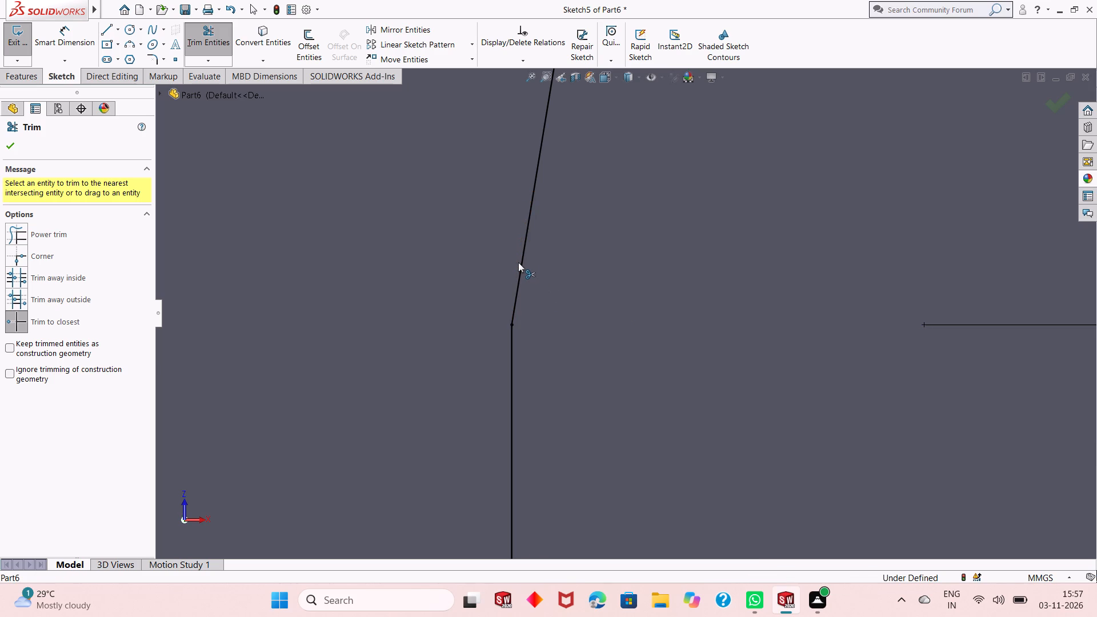
scroll(532, 304, "up", 9)
scroll(775, 308, "down", 3)
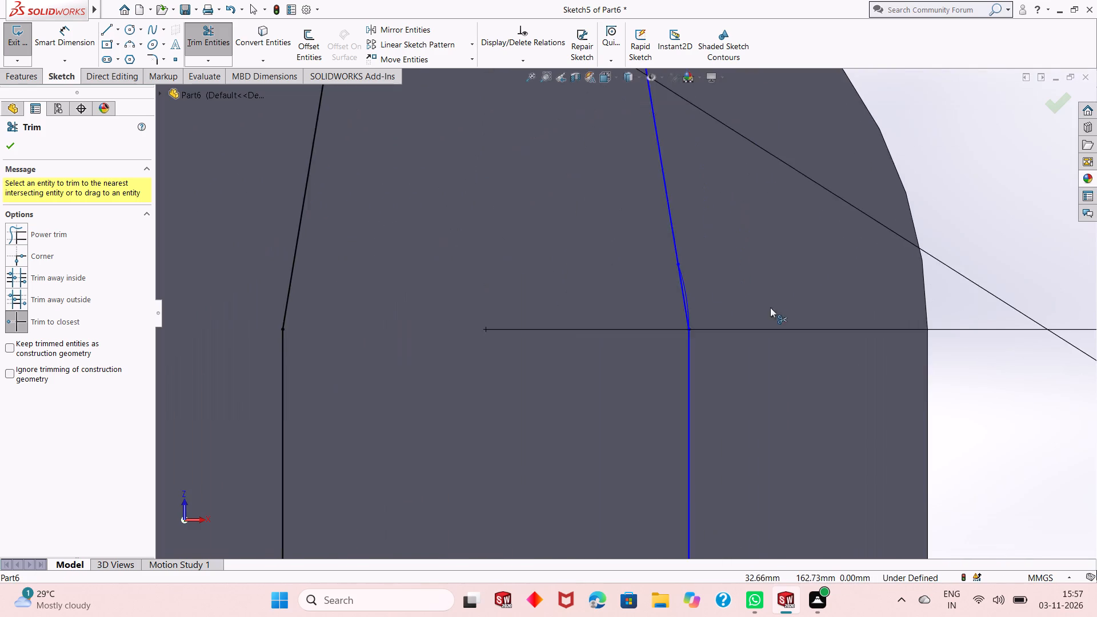
scroll(770, 307, "down", 10)
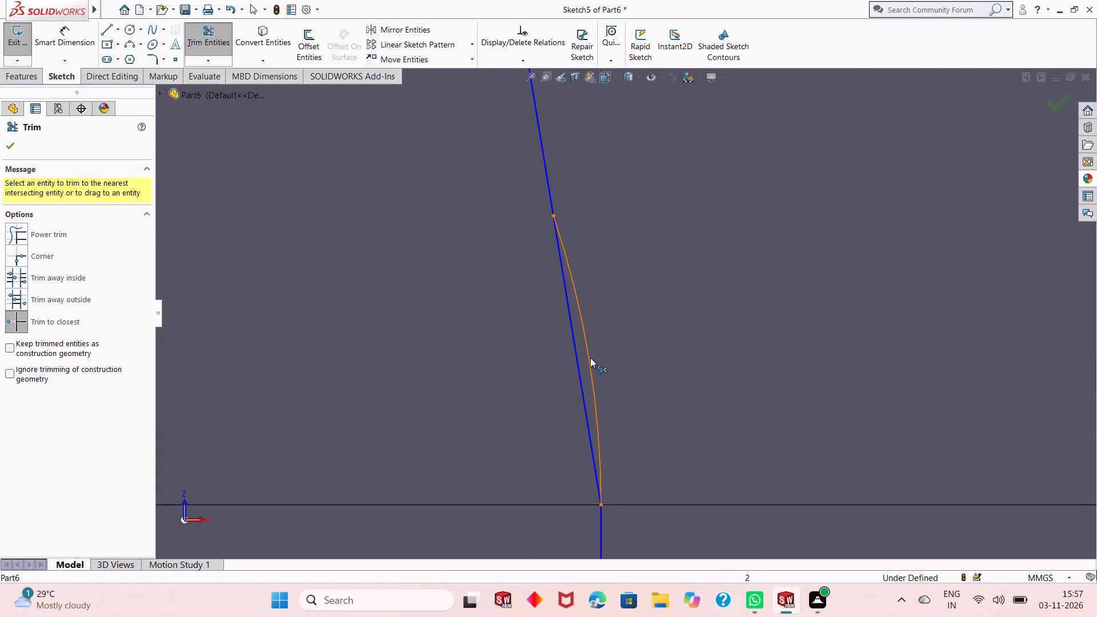
left_click(590, 358)
scroll(685, 347, "up", 18)
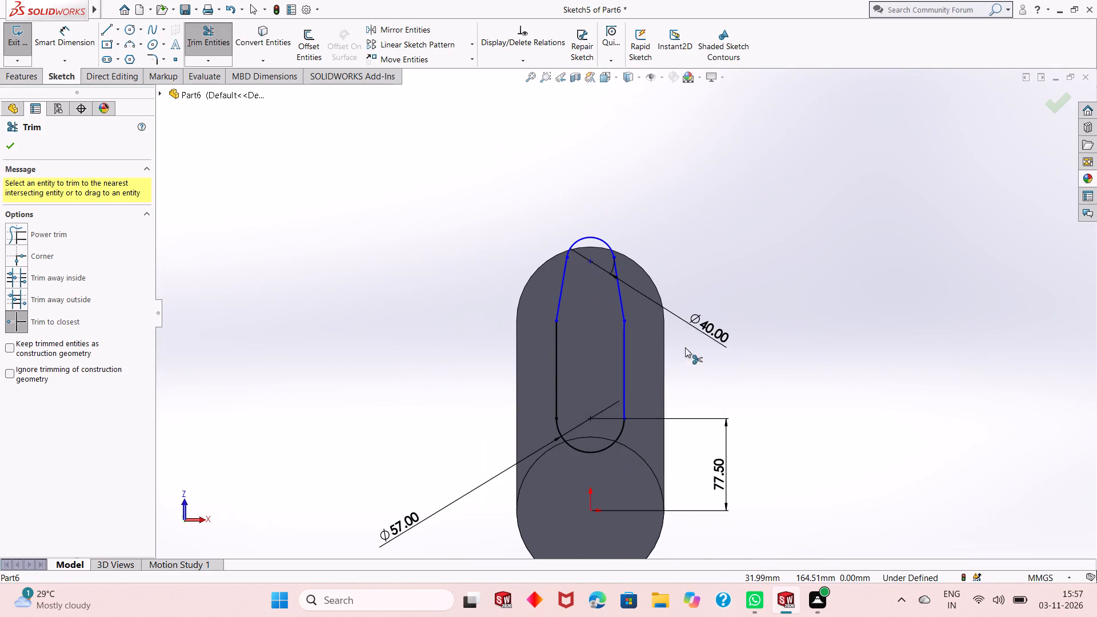
right_click(743, 278)
left_click(771, 312)
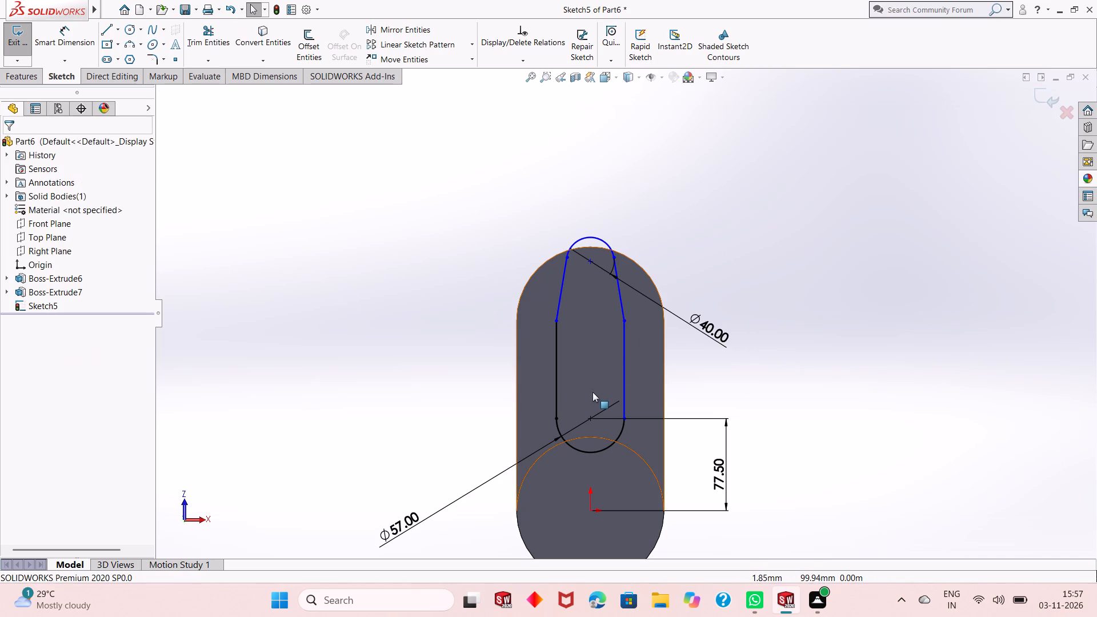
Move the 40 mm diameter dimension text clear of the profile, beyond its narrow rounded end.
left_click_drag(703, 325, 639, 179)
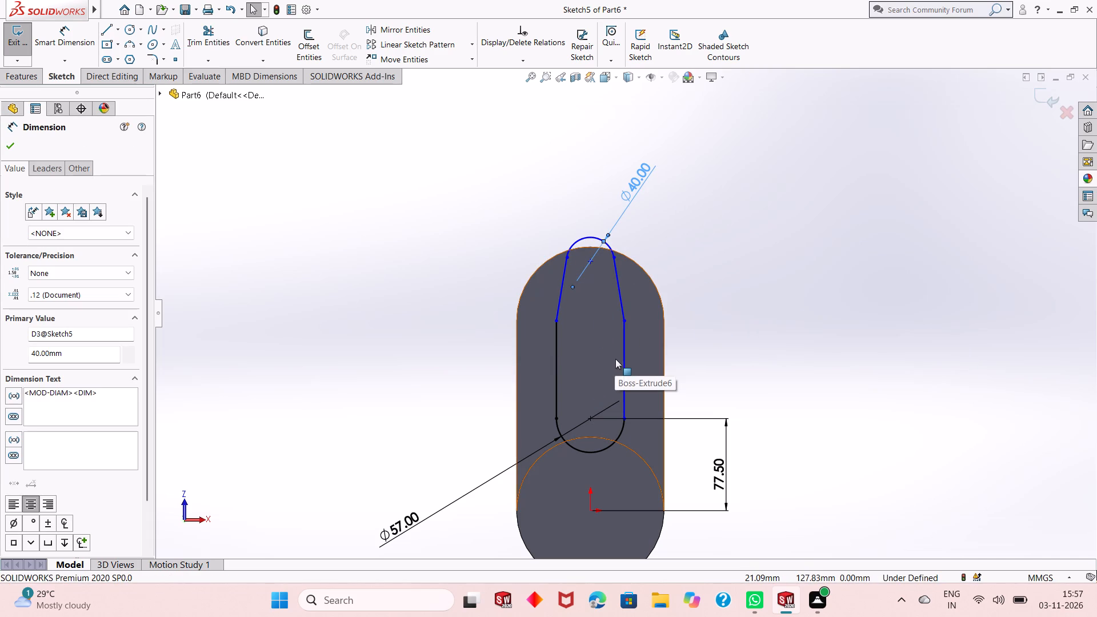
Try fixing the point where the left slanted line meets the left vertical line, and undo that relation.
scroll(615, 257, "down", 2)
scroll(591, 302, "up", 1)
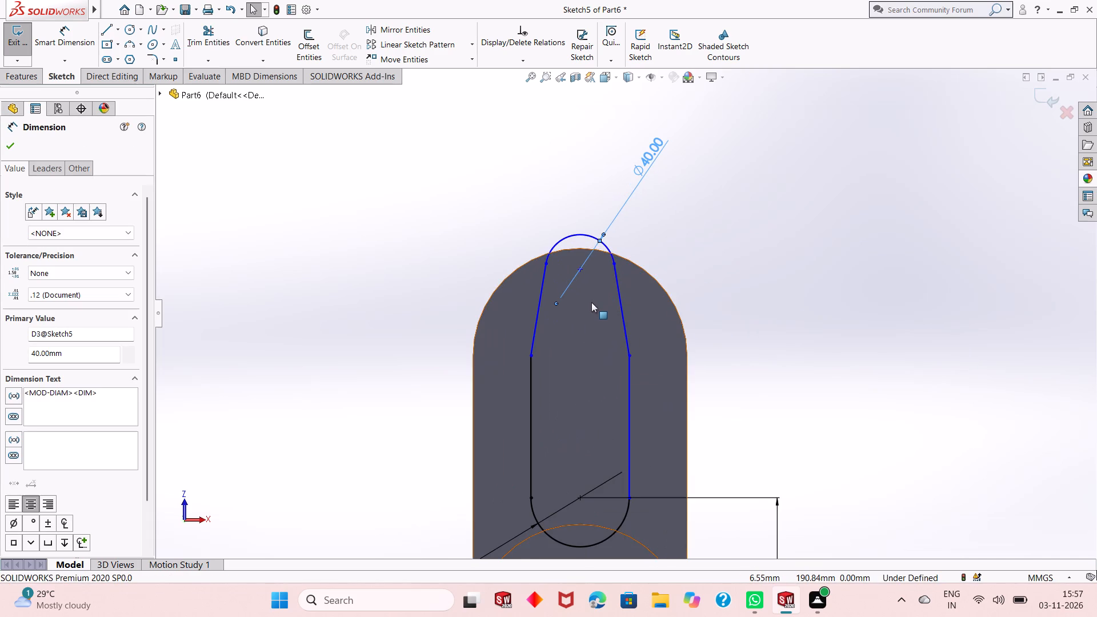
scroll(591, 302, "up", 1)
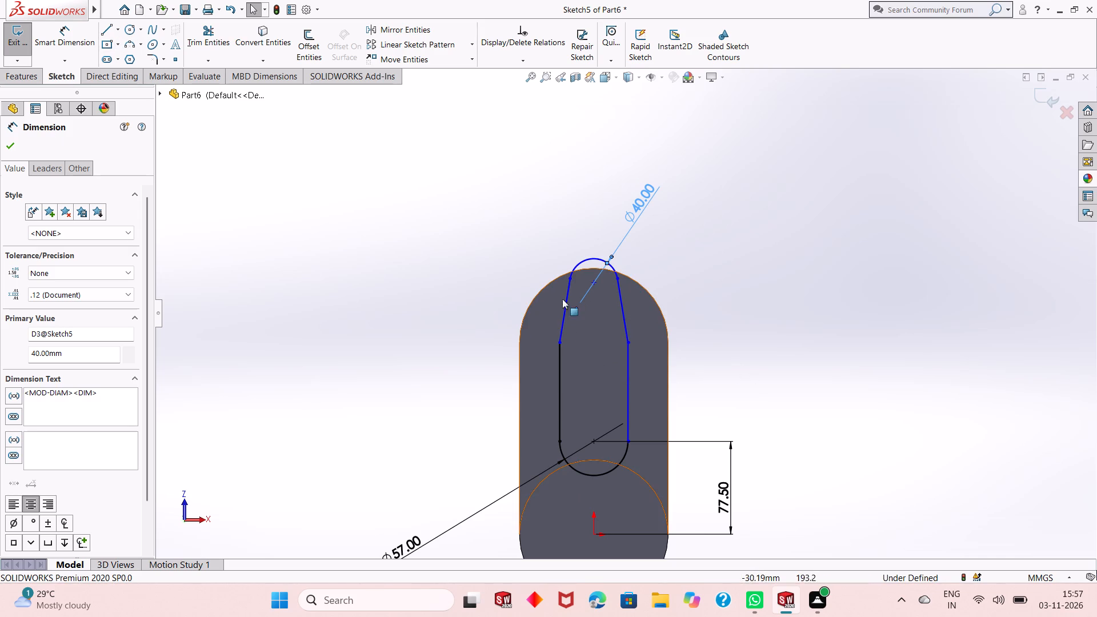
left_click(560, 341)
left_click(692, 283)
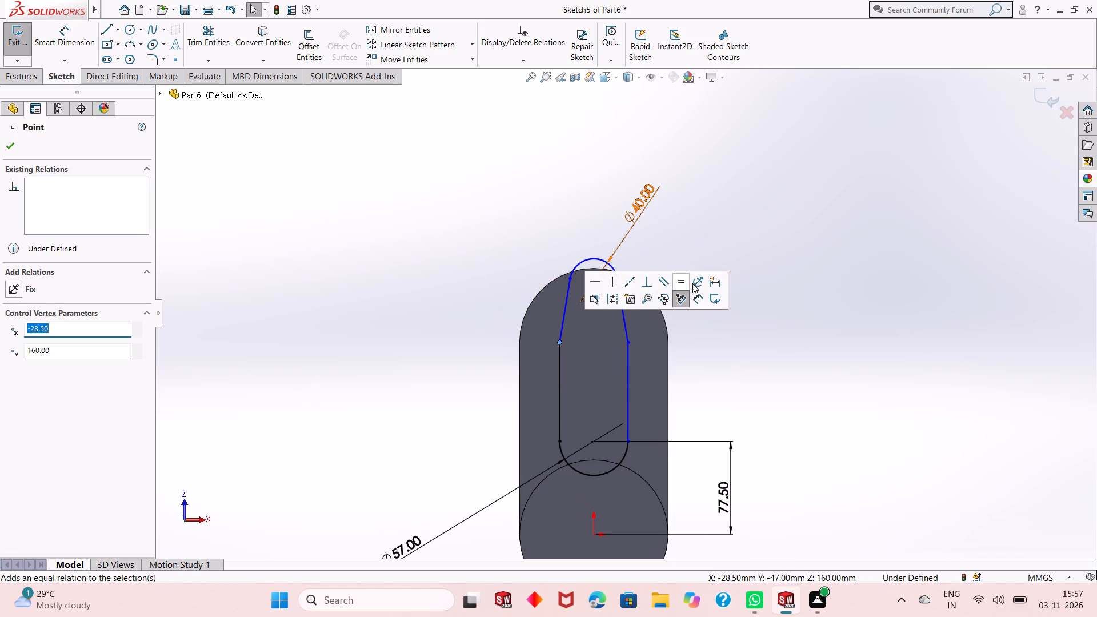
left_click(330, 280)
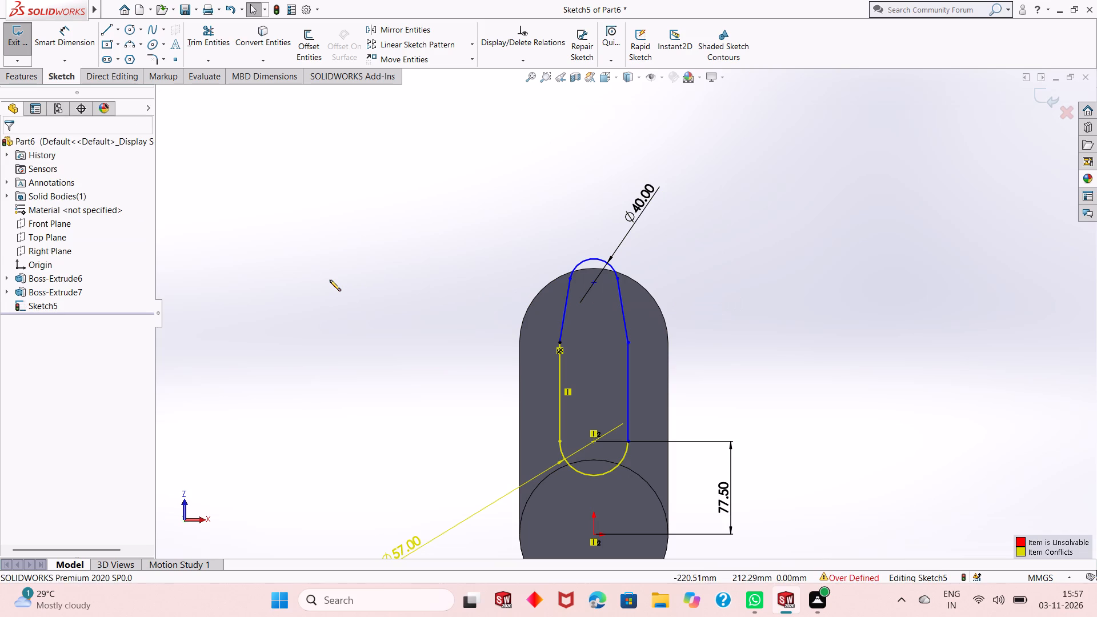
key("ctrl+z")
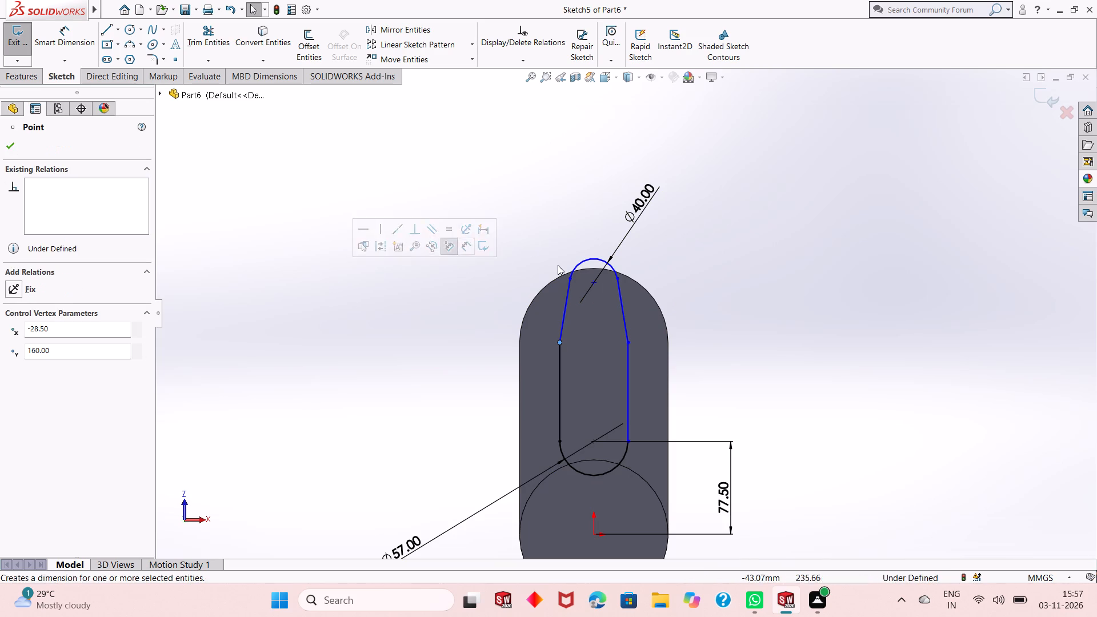
Add Fix relations to the junction of the right vertical and slanted lines and to both endpoints of the 40 mm arc.
left_click(627, 342)
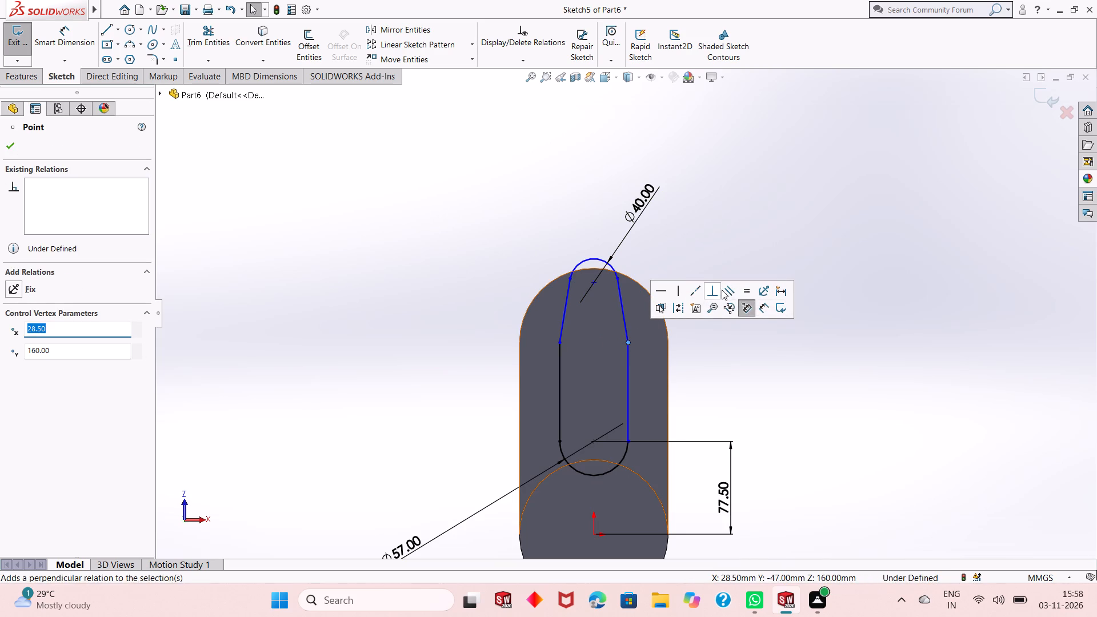
left_click(767, 289)
left_click(754, 247)
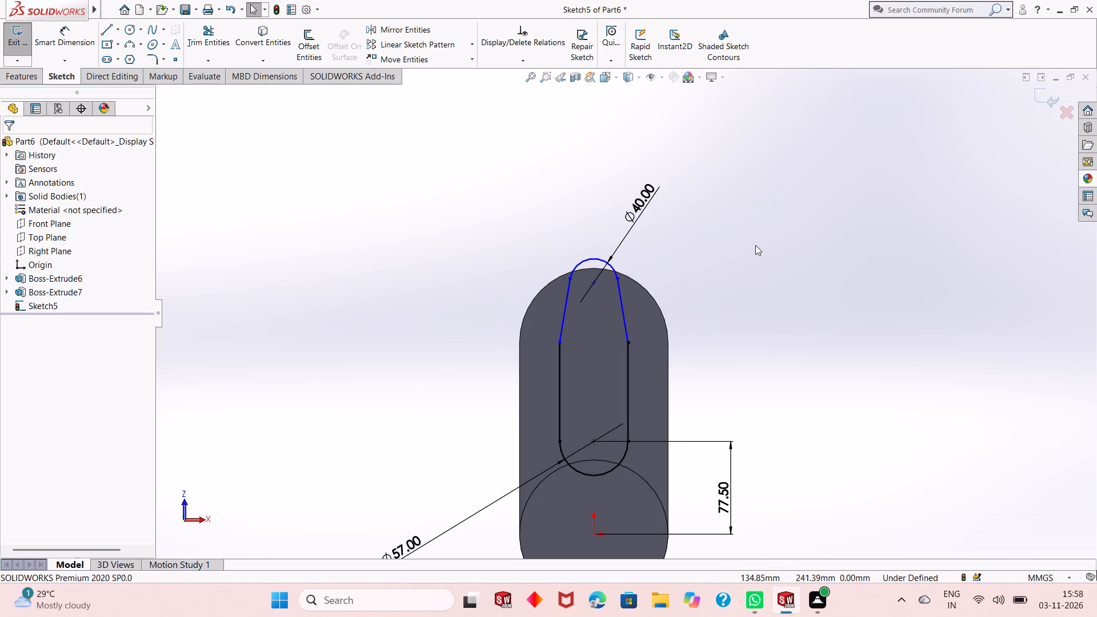
left_click(618, 278)
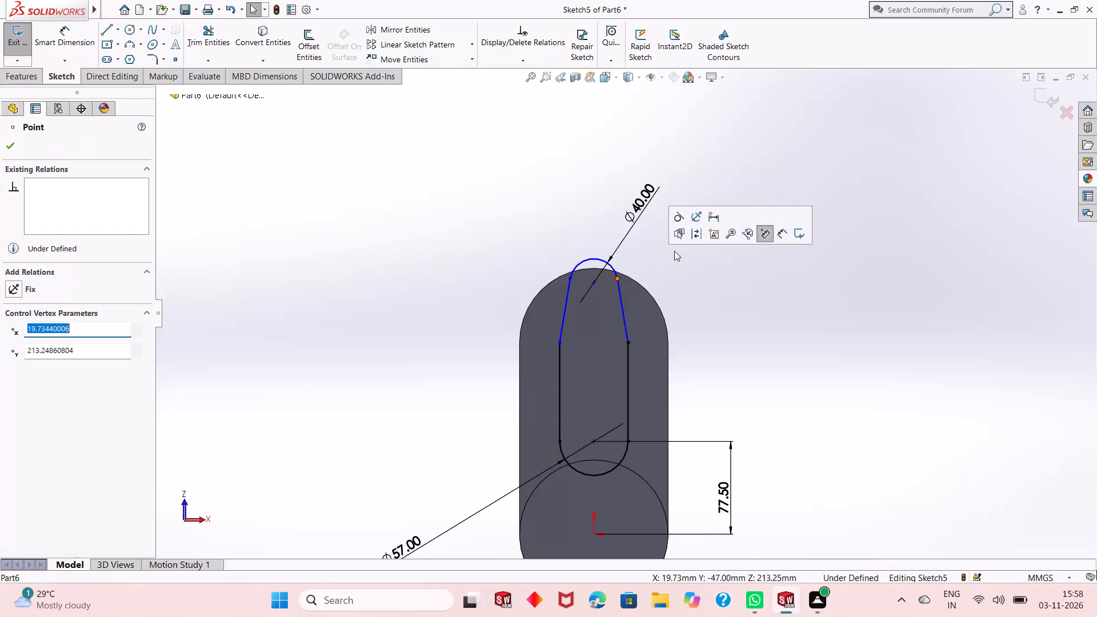
left_click(698, 211)
left_click(385, 157)
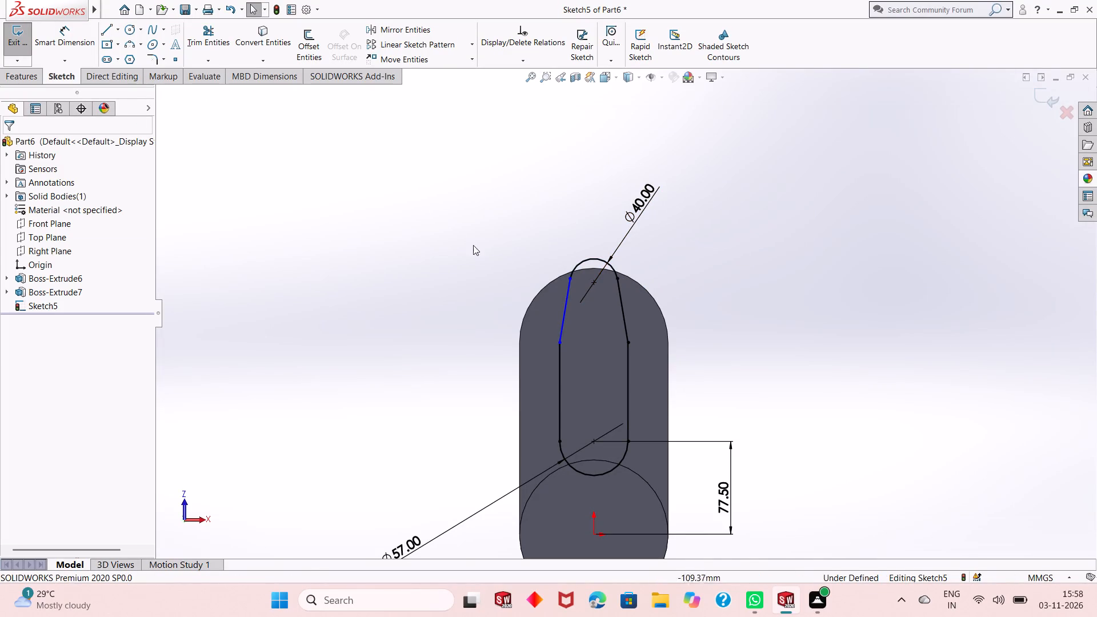
left_click(569, 277)
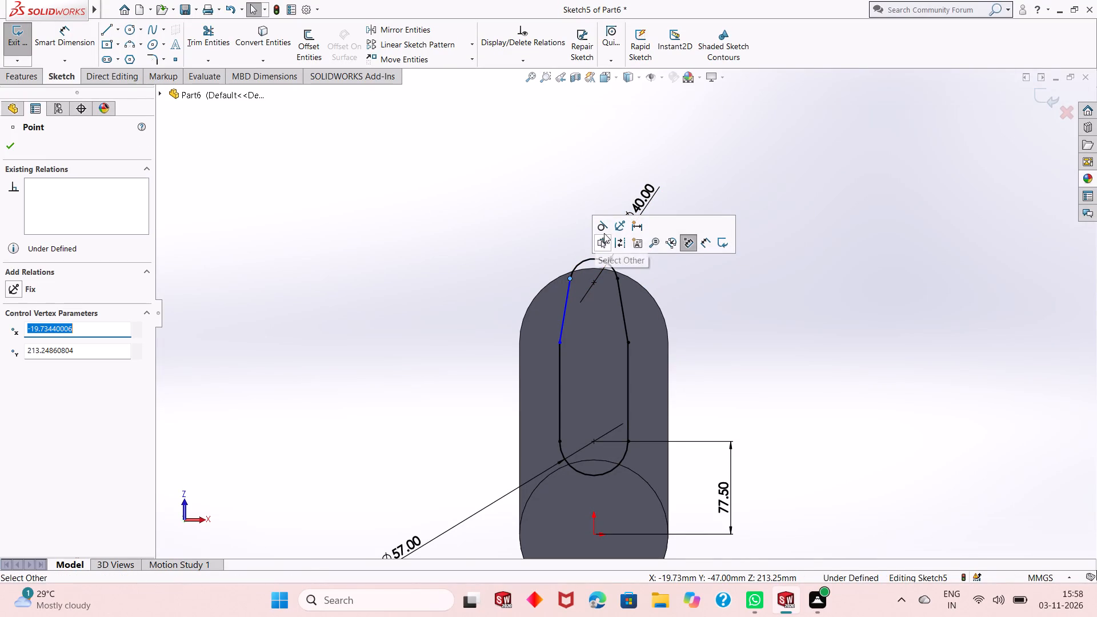
left_click(618, 227)
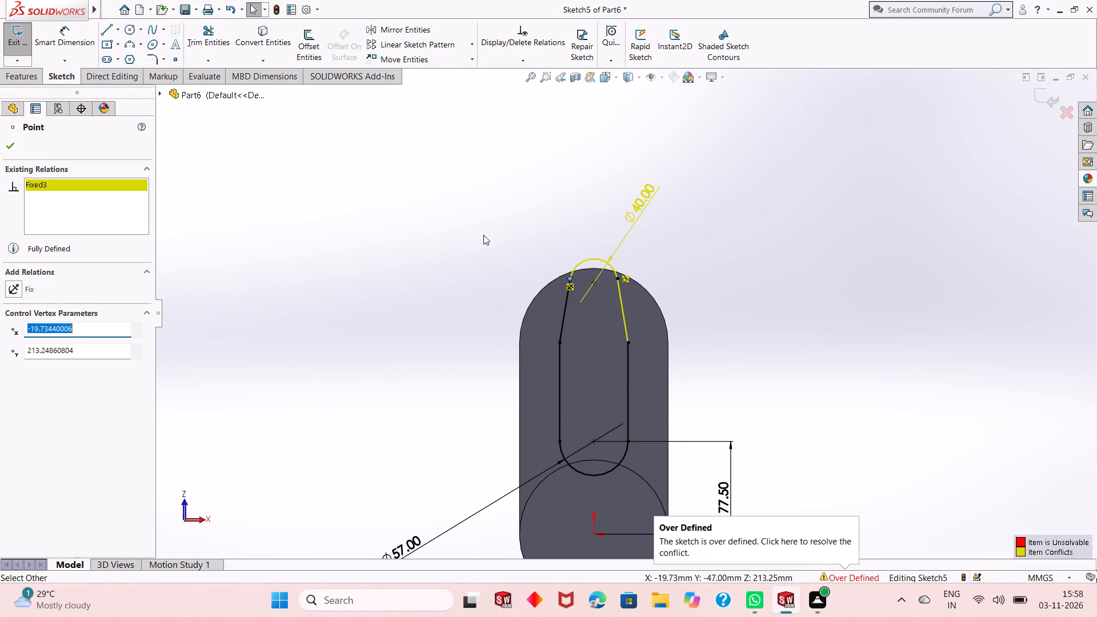
Delete the 40 mm diameter dimension from the narrow end arc.
right_click(643, 195)
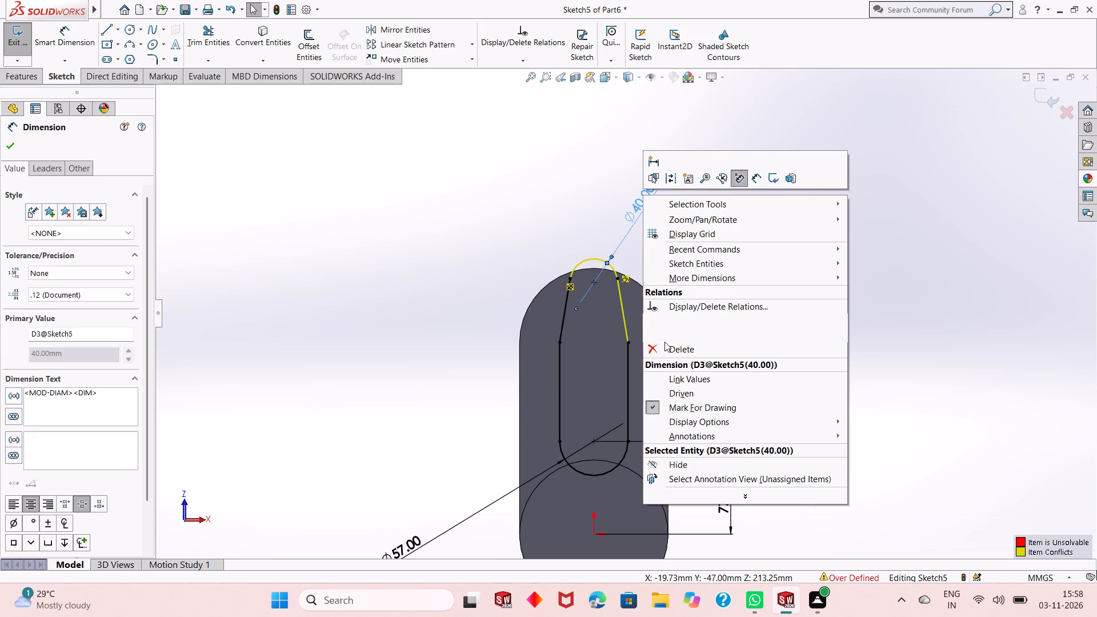
left_click(666, 346)
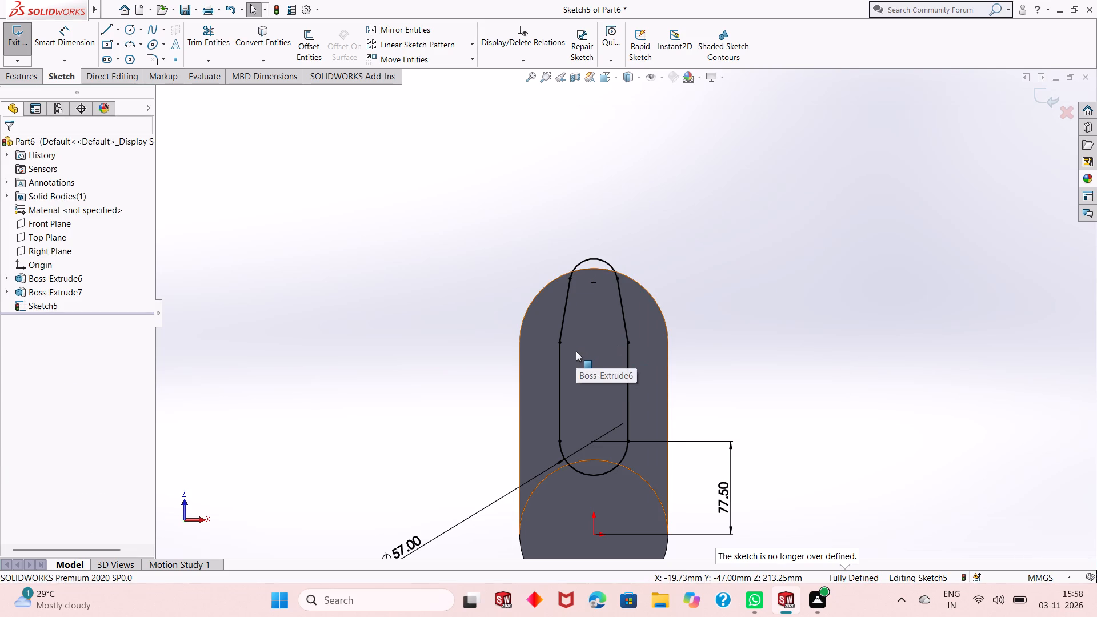
Extrude the tapered profile as a merged boss with the Up To Surface end condition, ending at the cylindrical boss's flat end face.
left_click(21, 84)
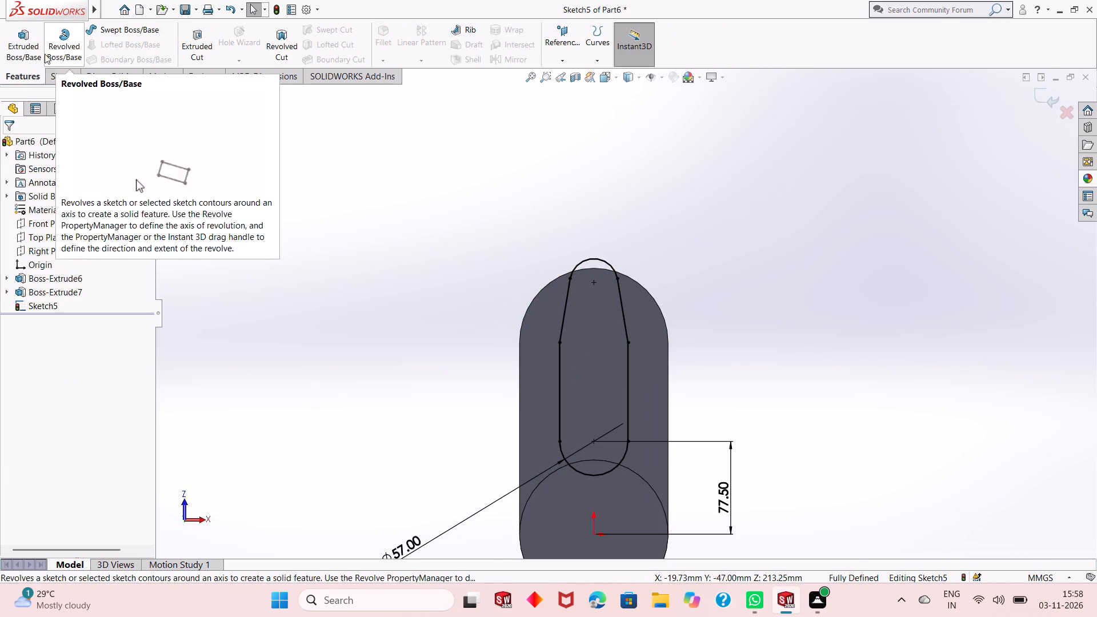
left_click(33, 56)
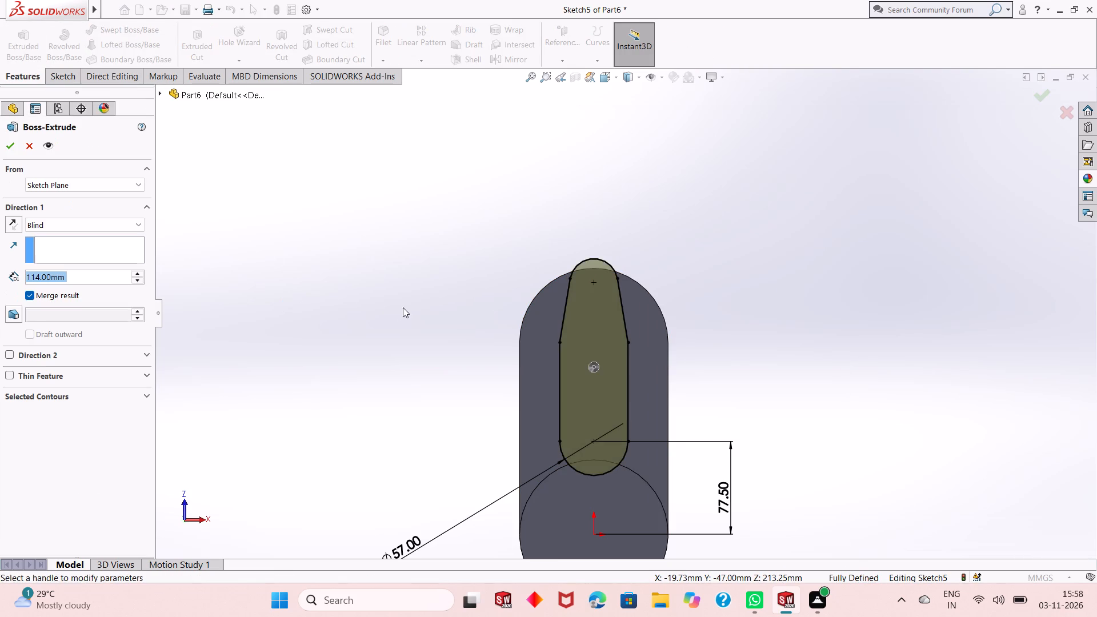
middle_click_drag(409, 306, 523, 368)
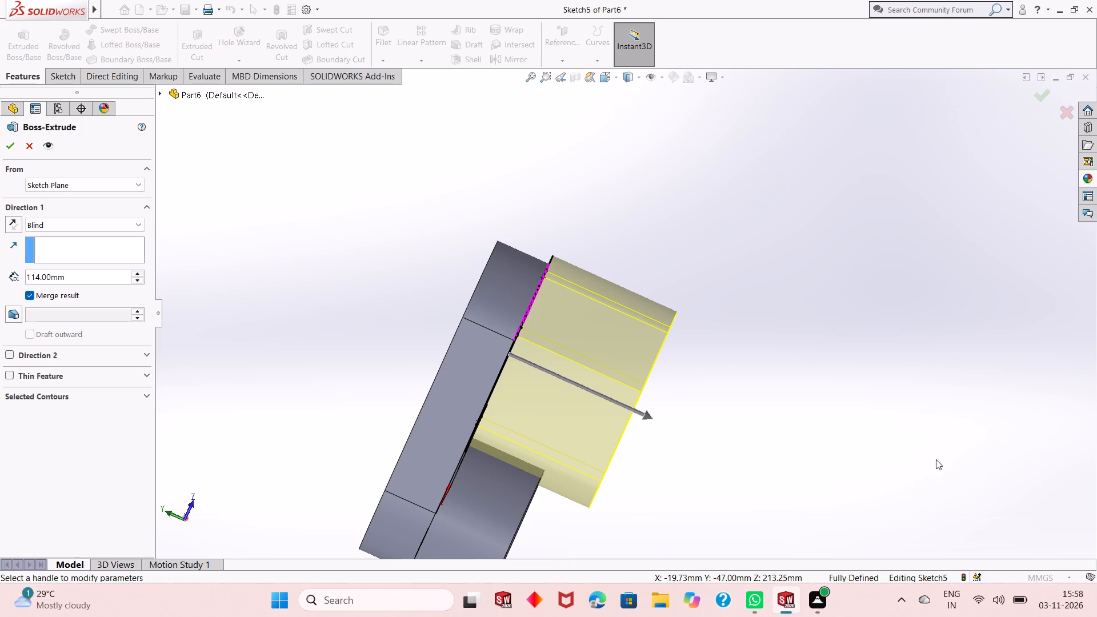
scroll(493, 419, "up", 6)
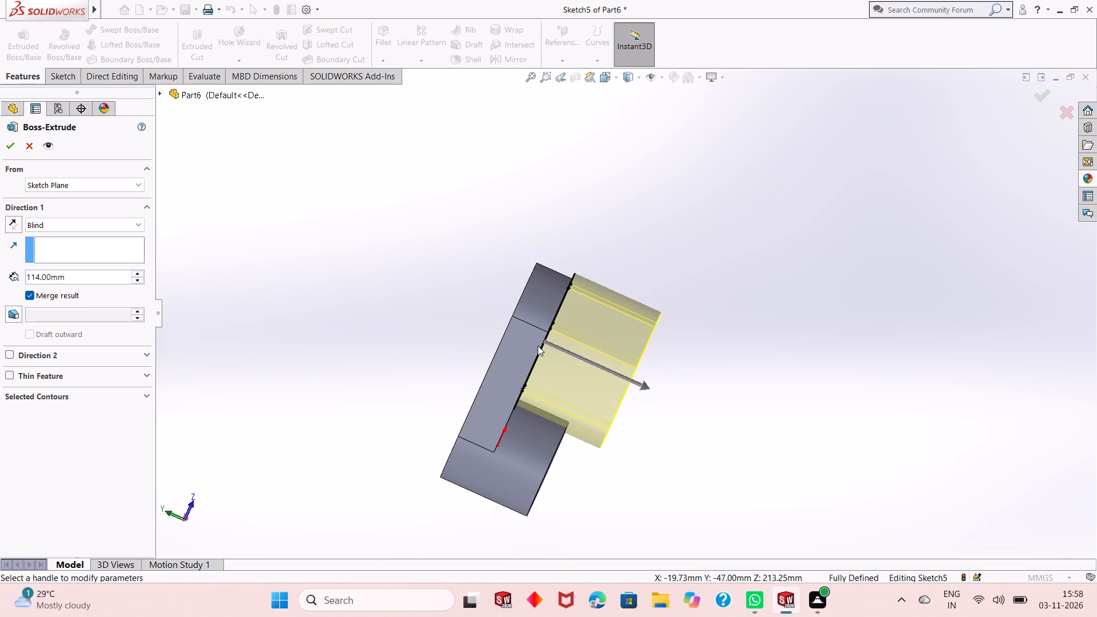
scroll(622, 374, "up", 2)
middle_click_drag(632, 396, 604, 418)
scroll(589, 393, "down", 3)
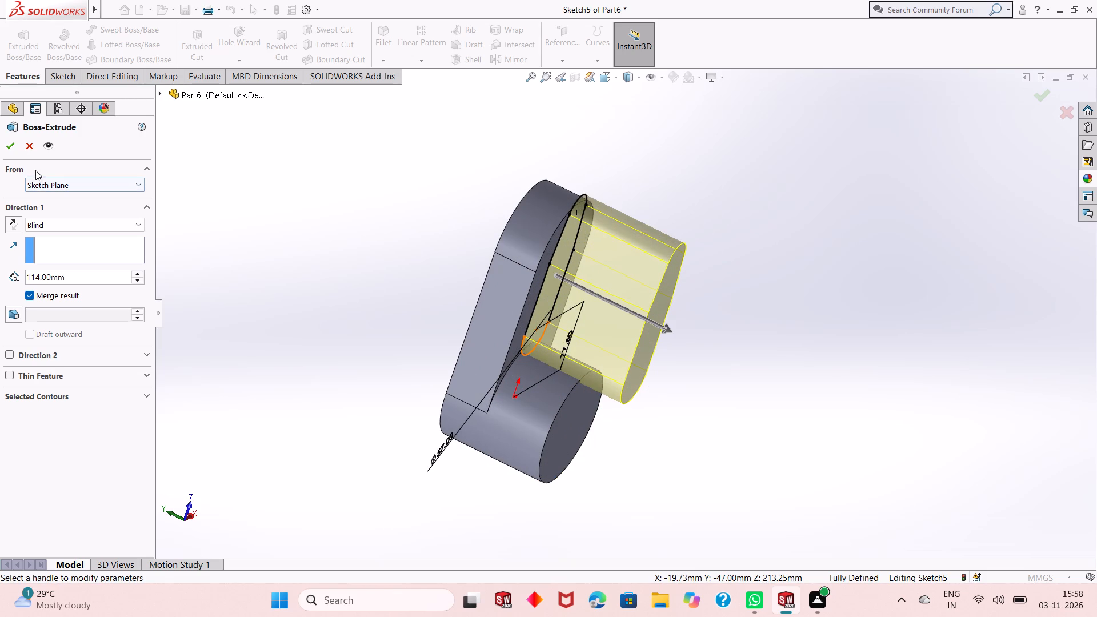
left_click(75, 225)
left_click(93, 271)
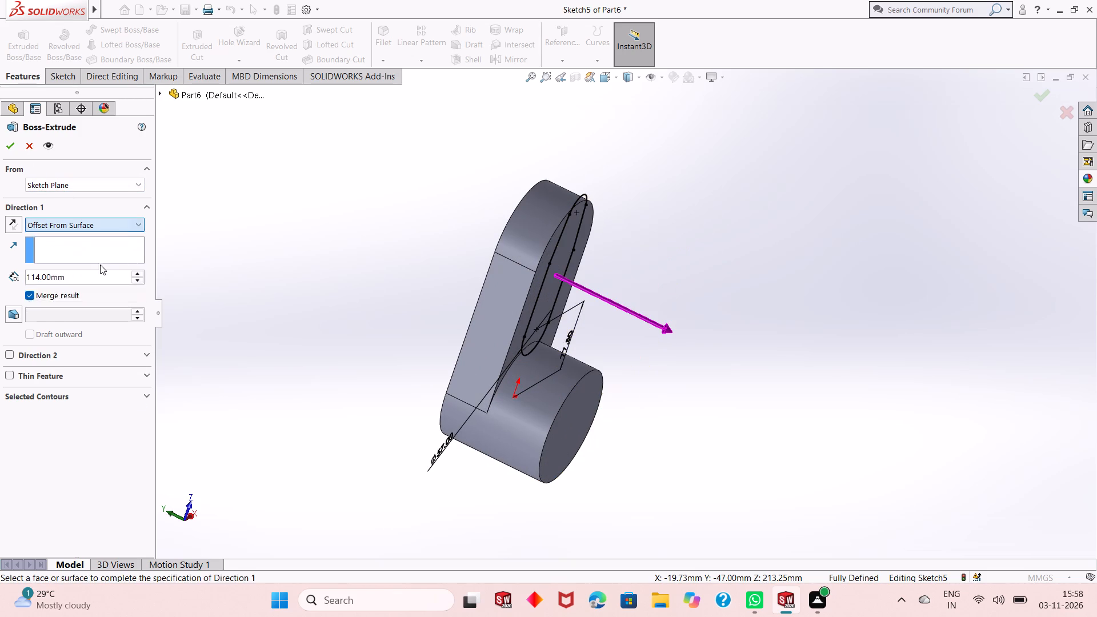
left_click(118, 222)
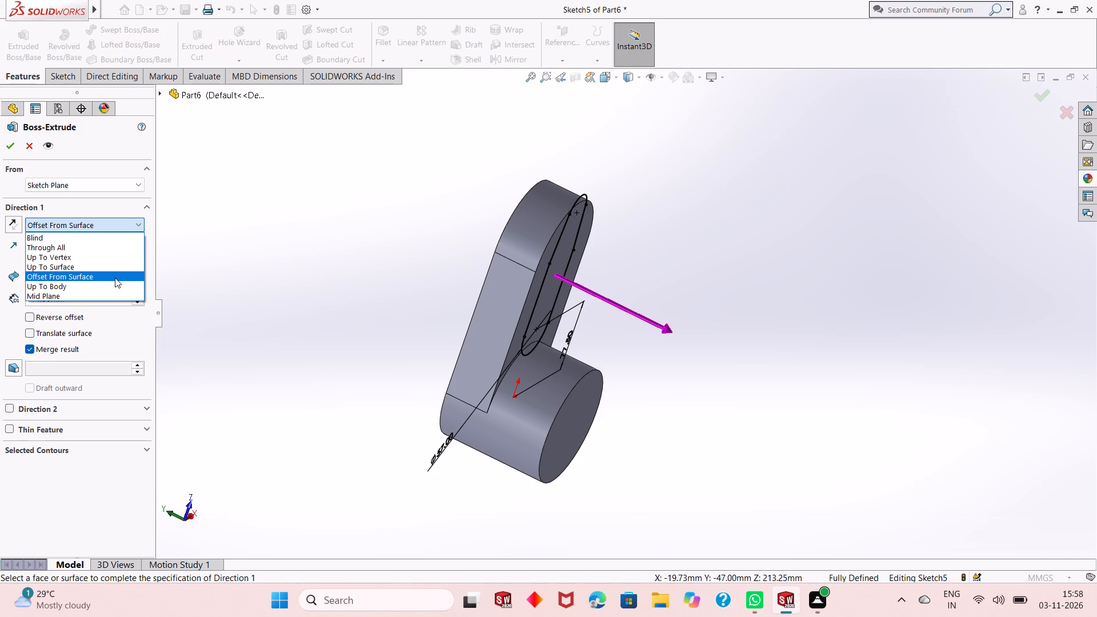
left_click(113, 267)
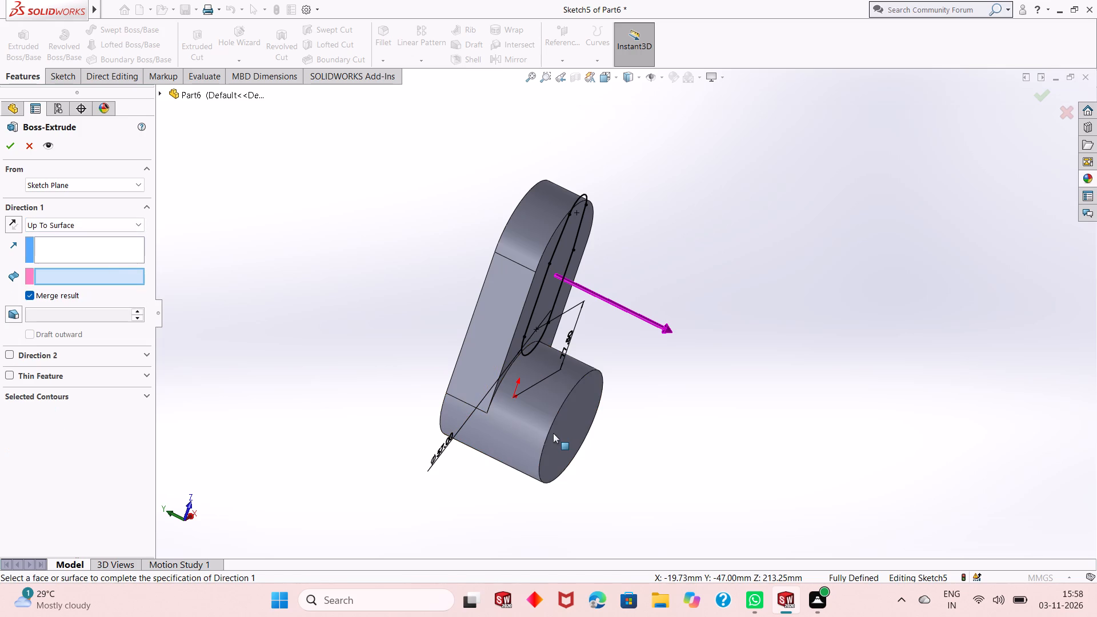
left_click(558, 435)
left_click(2, 139)
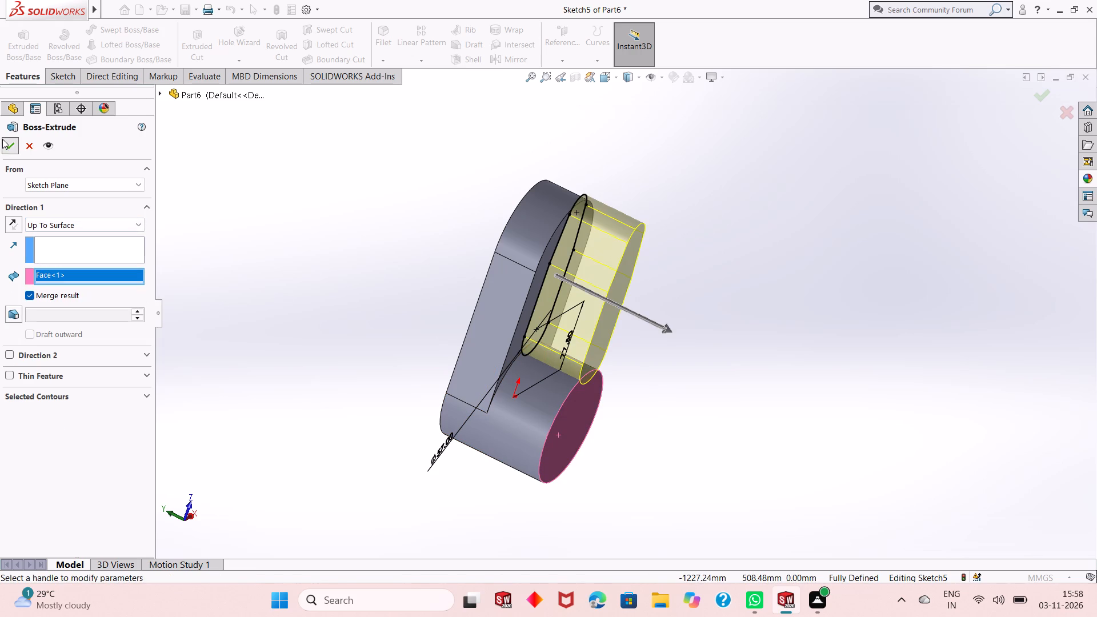
left_click(706, 353)
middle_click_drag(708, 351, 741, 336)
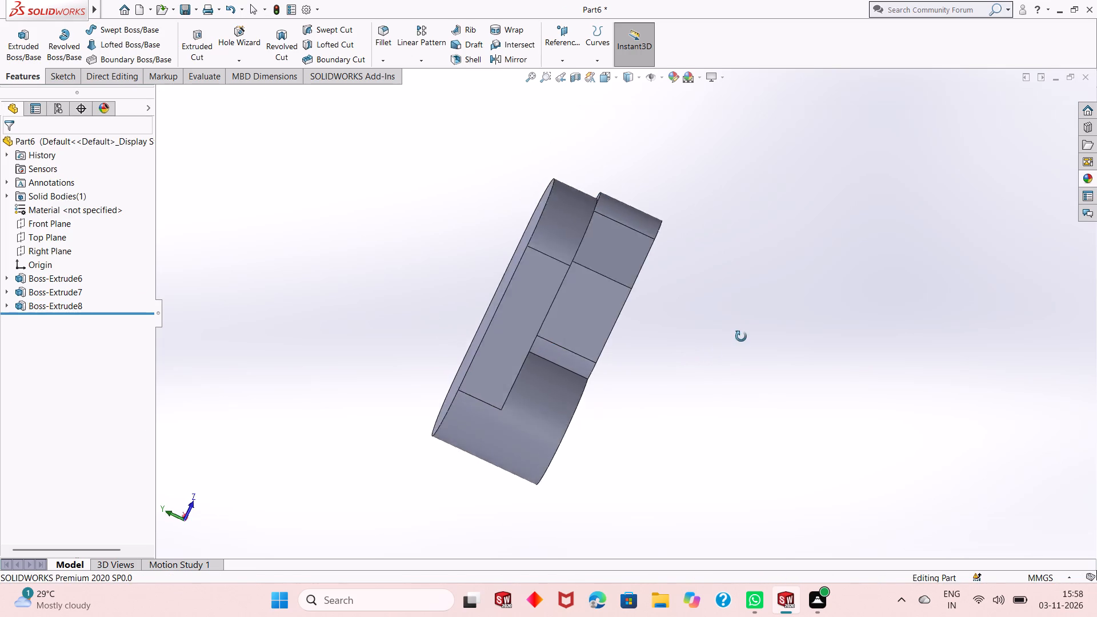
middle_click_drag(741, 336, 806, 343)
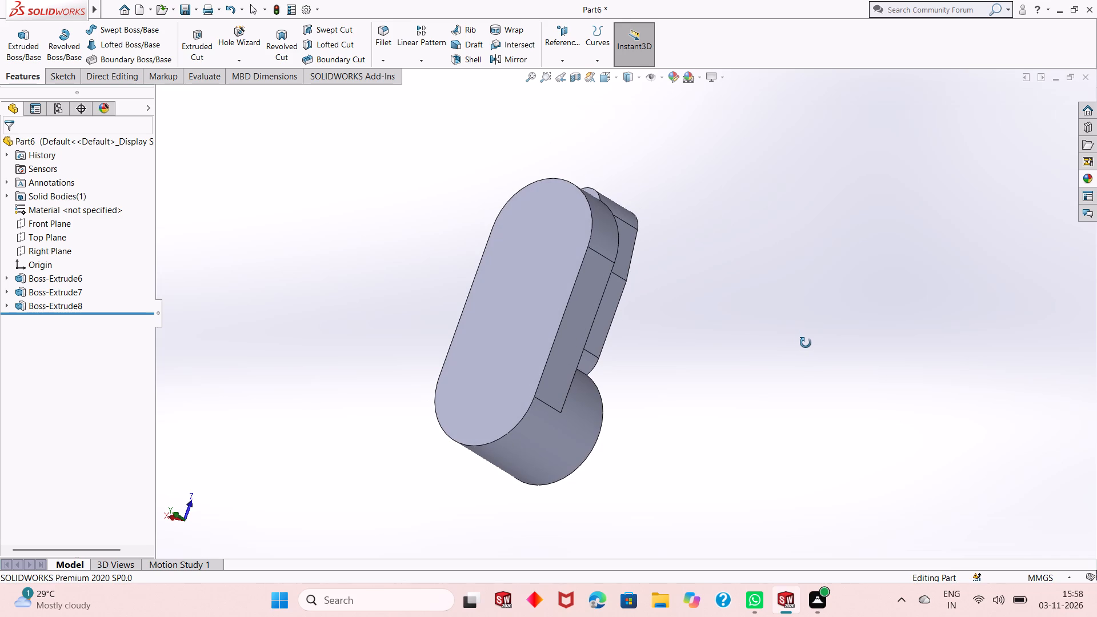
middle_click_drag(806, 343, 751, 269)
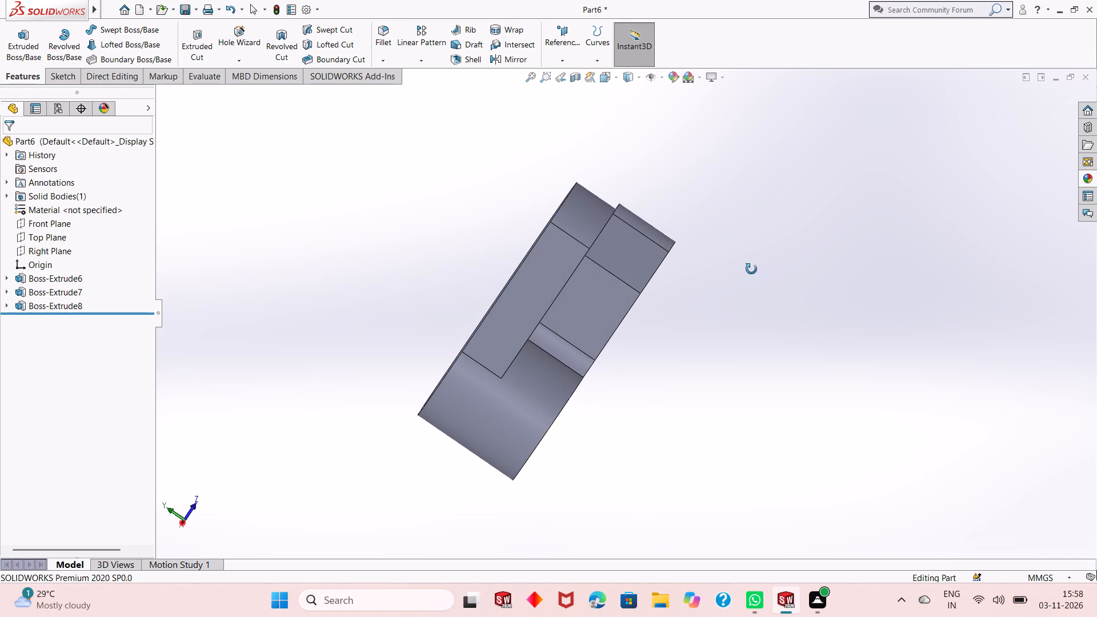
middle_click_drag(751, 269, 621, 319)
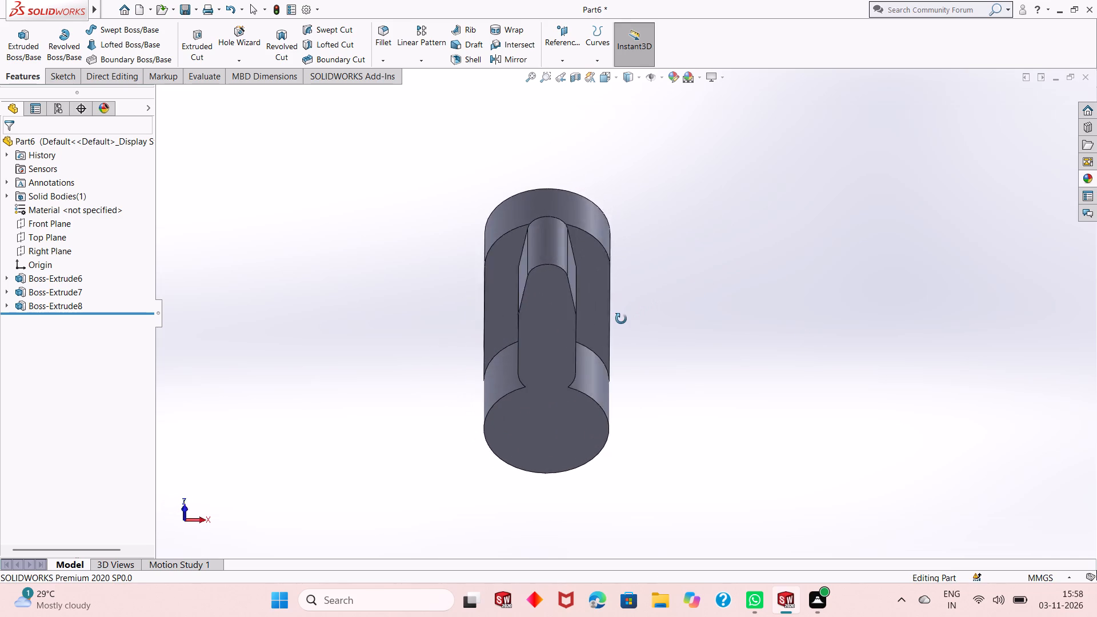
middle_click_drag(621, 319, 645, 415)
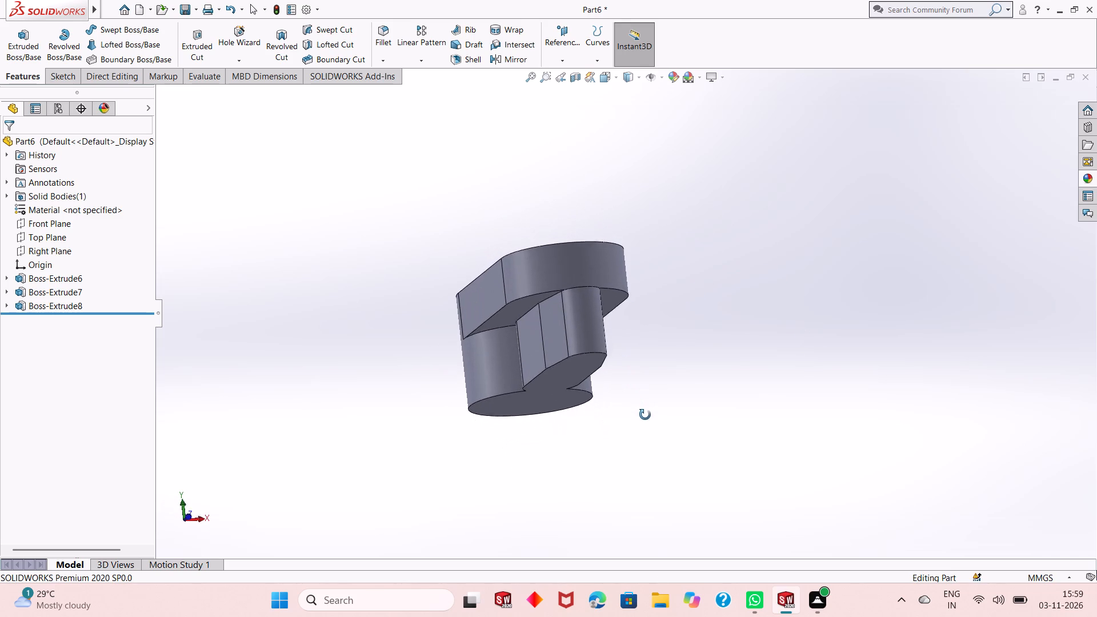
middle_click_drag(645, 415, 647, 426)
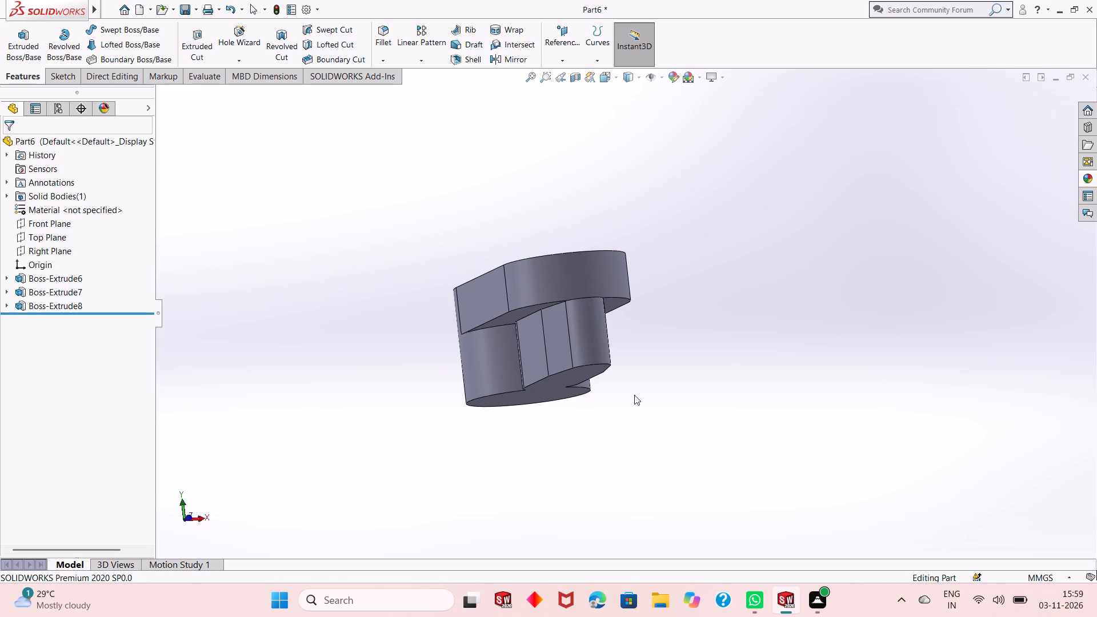
Examine the tapered boss from several angles, focusing on its narrow end where it meets the slot body.
middle_click_drag(615, 328, 633, 366)
scroll(617, 294, "down", 4)
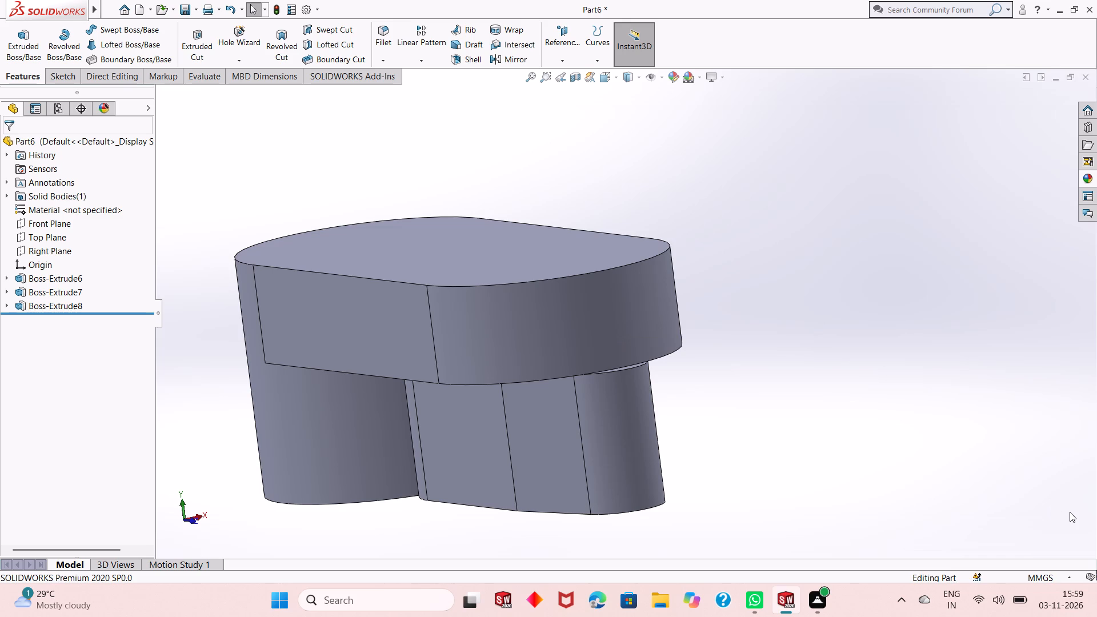
scroll(605, 407, "up", 2)
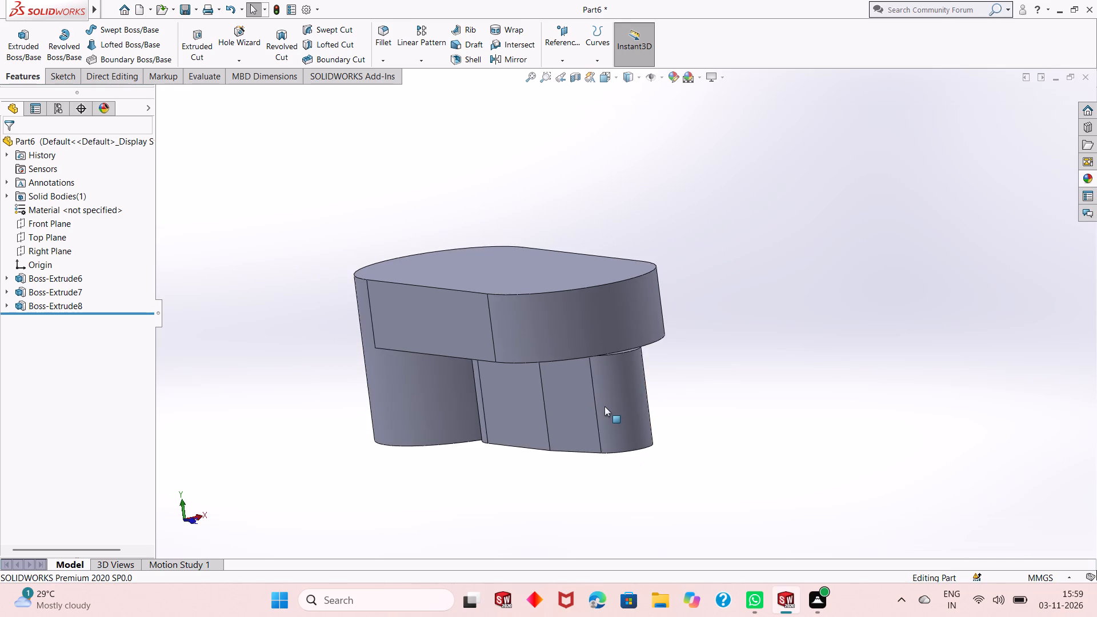
middle_click_drag(604, 407, 656, 402)
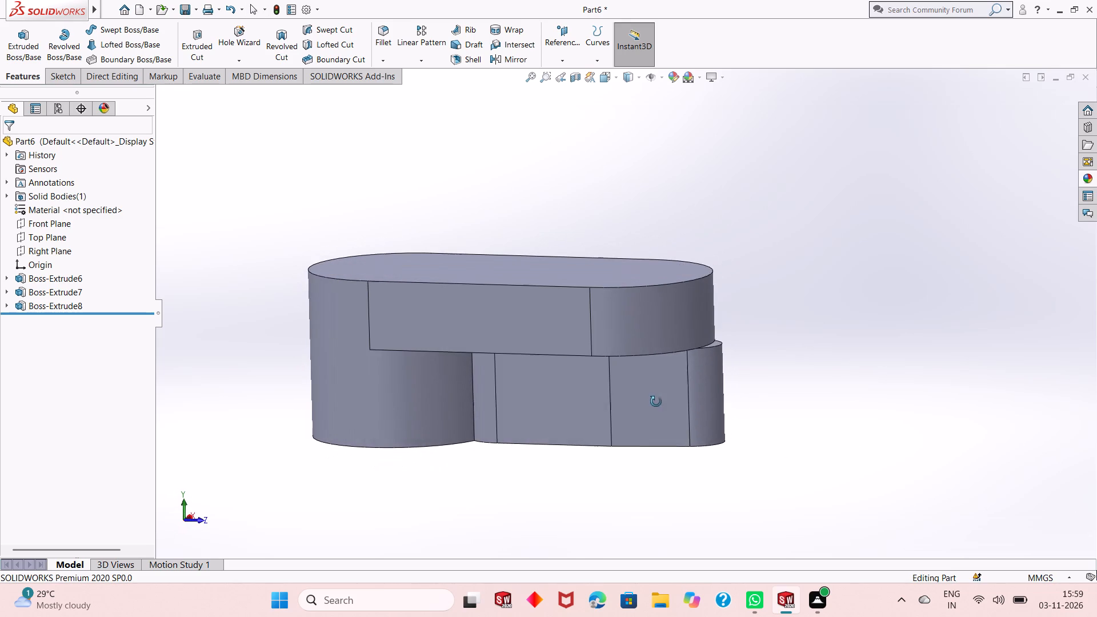
middle_click_drag(656, 402, 655, 408)
scroll(717, 372, "down", 3)
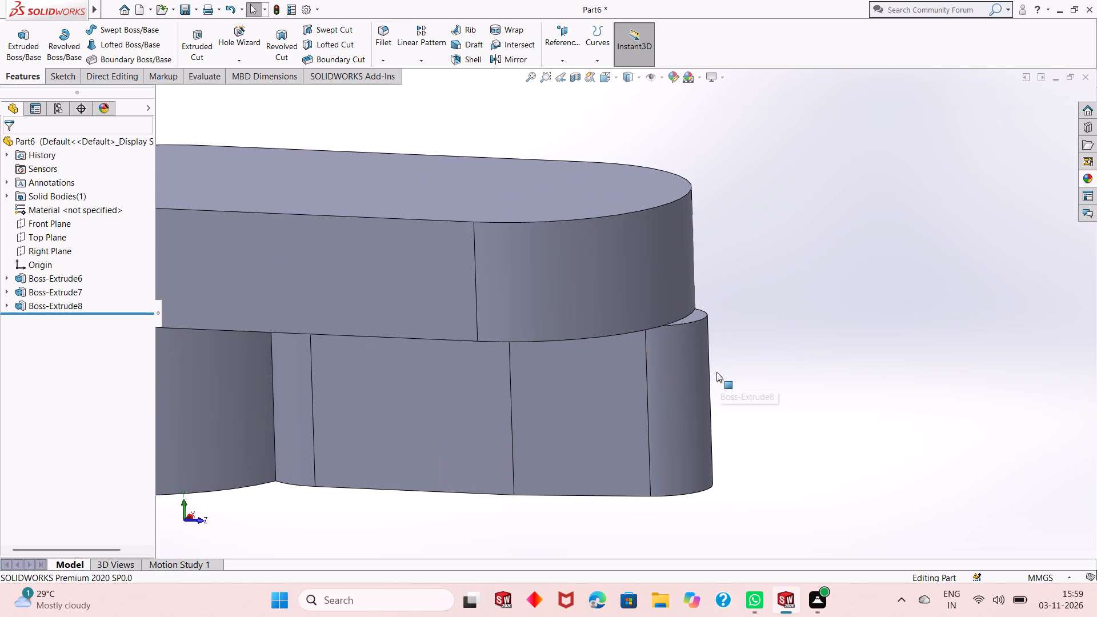
left_click(696, 318)
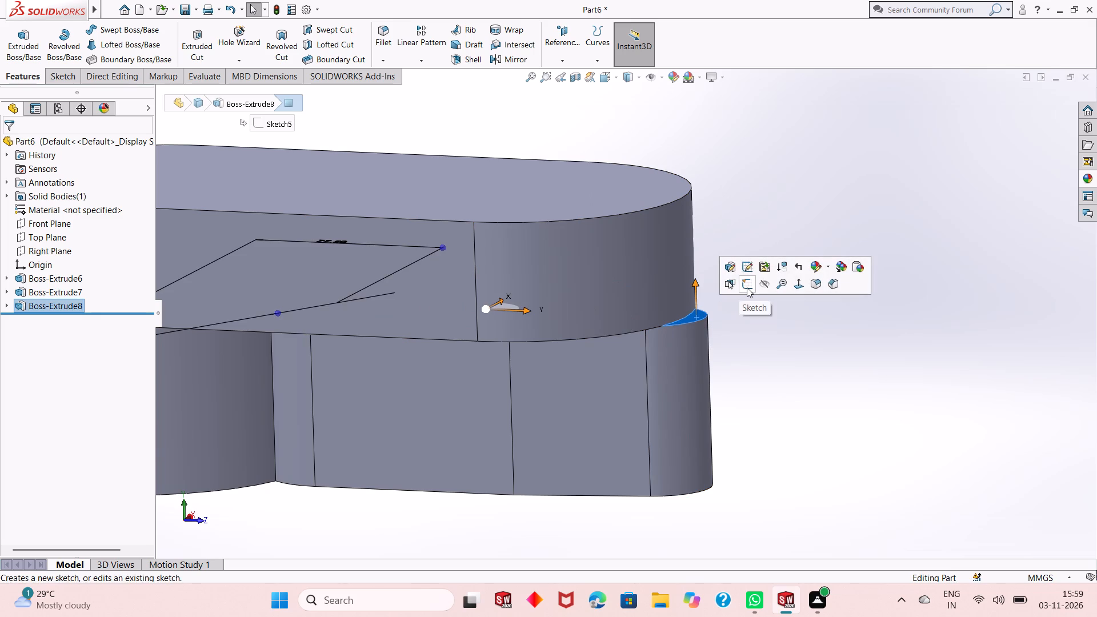
left_click(698, 395)
left_click(775, 422)
scroll(552, 401, "up", 5)
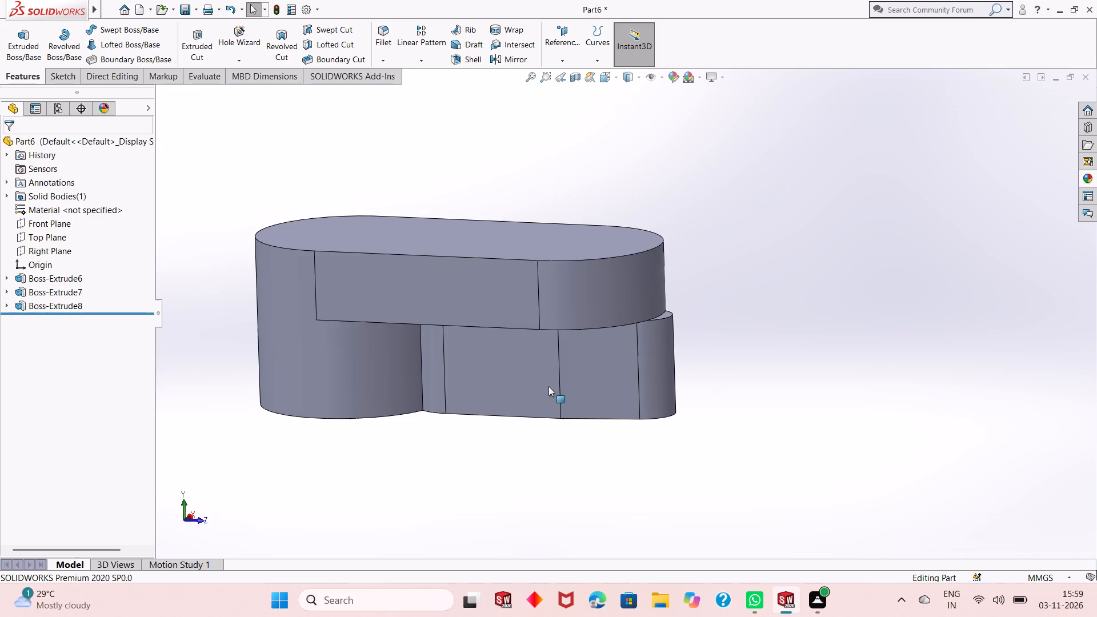
scroll(487, 383, "up", 1)
scroll(427, 254, "down", 2)
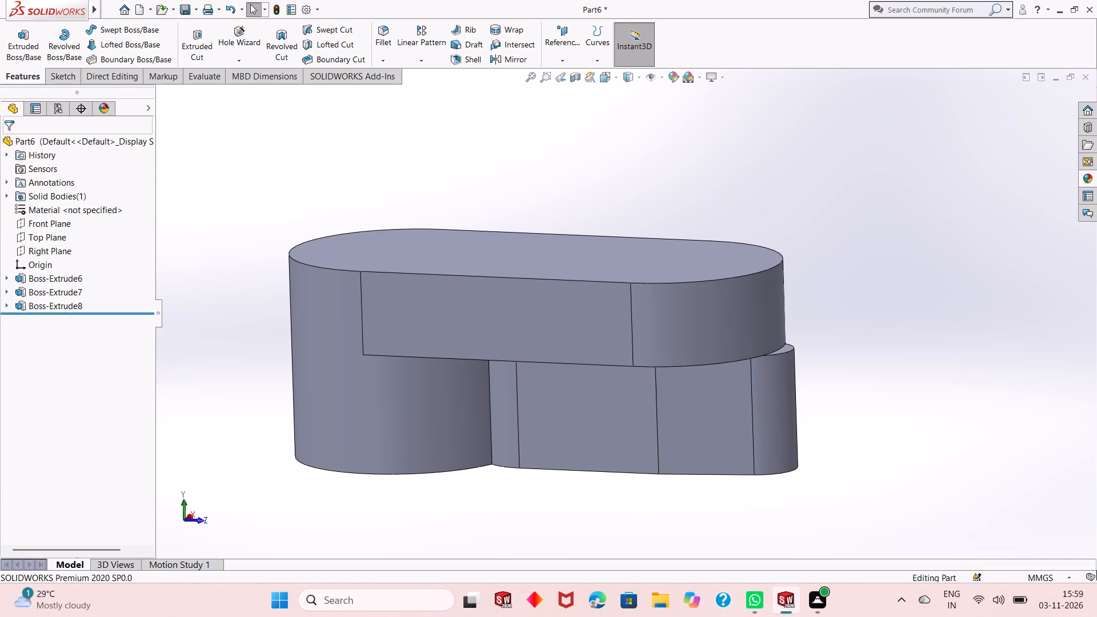
Start a reference plane parallel to the Front Plane, offset 160 mm towards the narrow end, and check its position against the body.
left_click(49, 221)
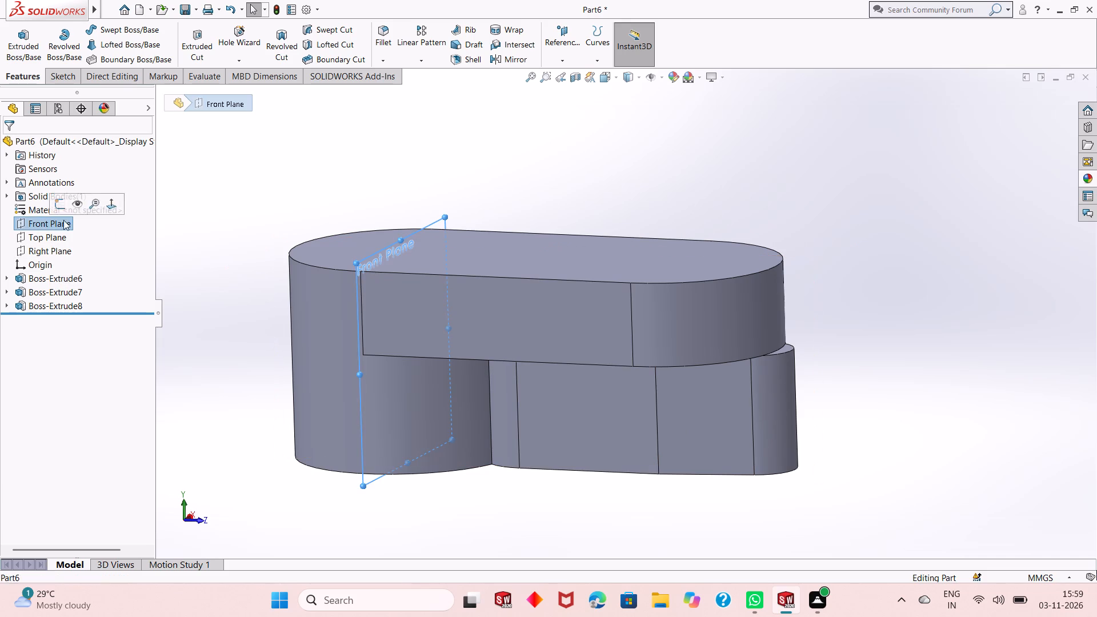
left_click(554, 41)
left_click(554, 68)
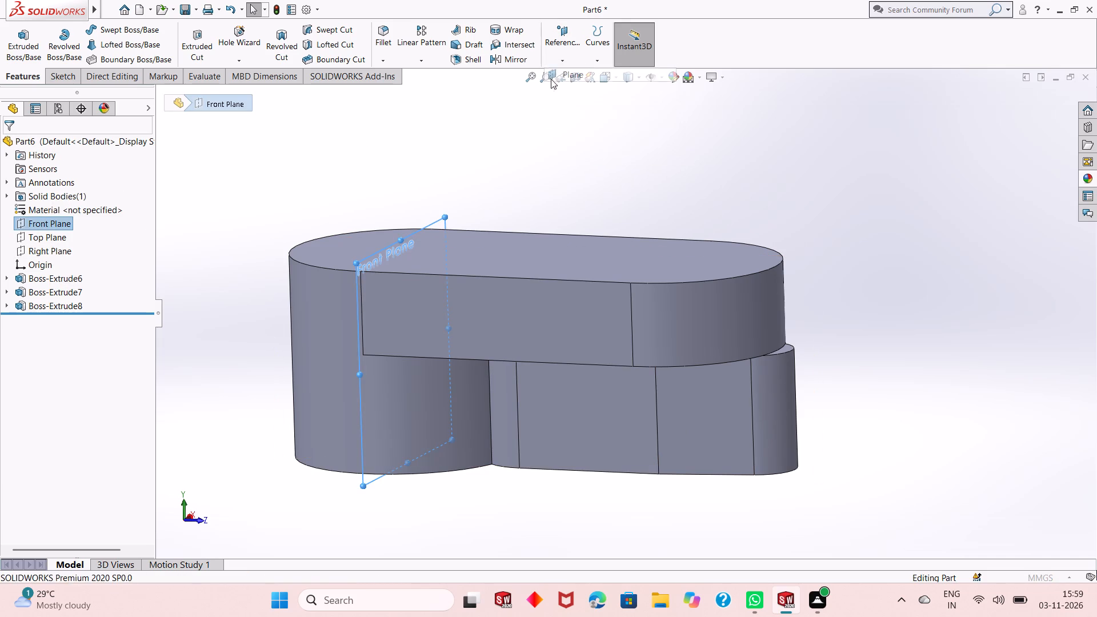
middle_click_drag(556, 215, 574, 206)
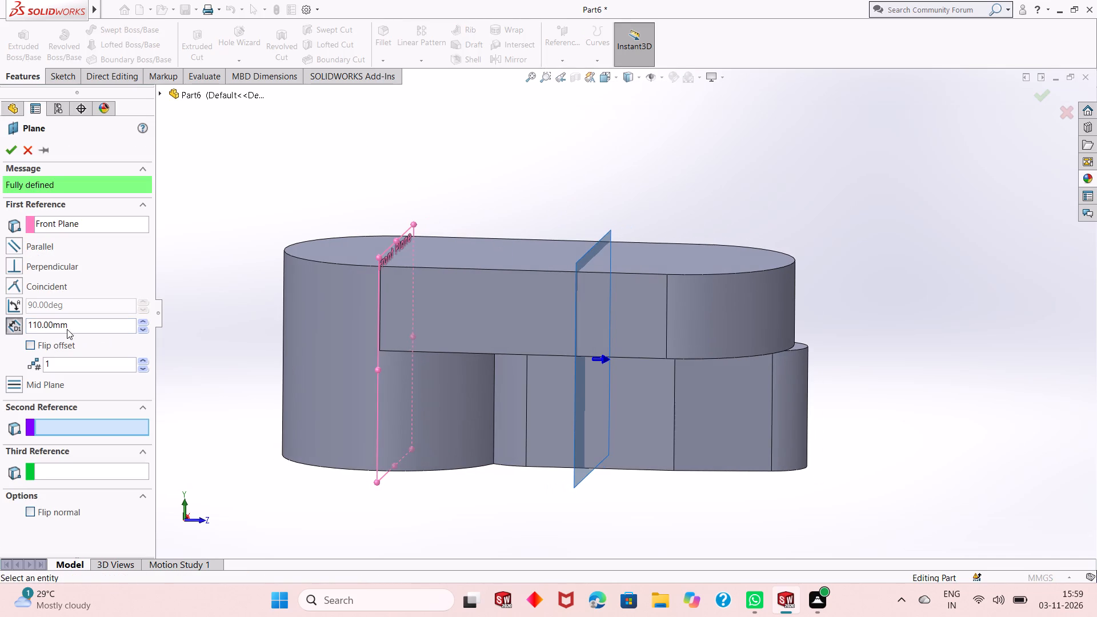
double_click(83, 318)
double_click(81, 324)
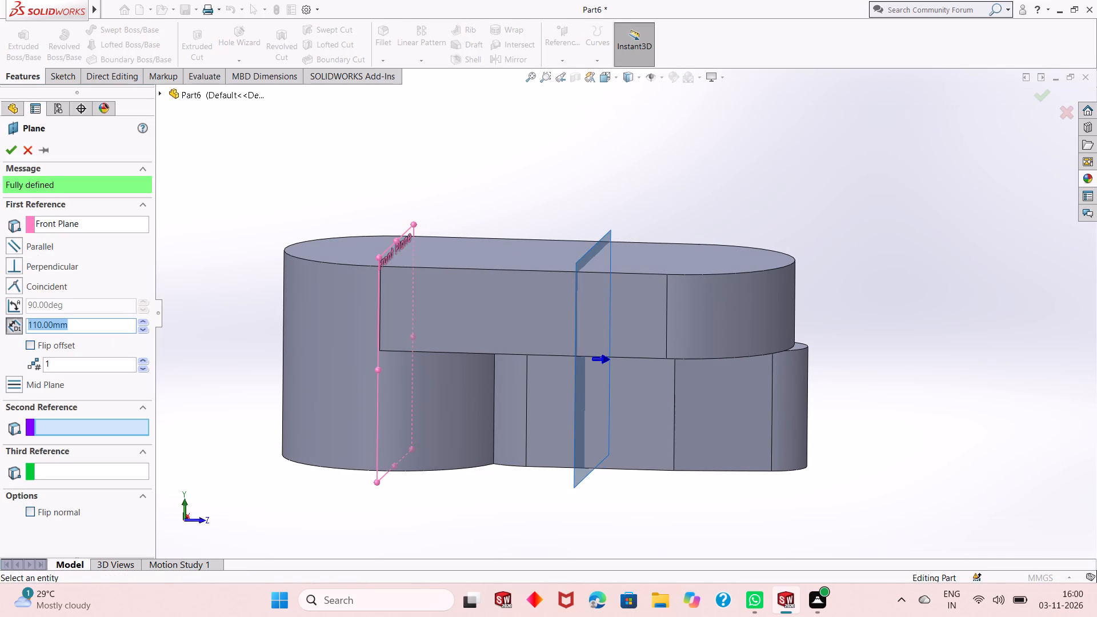
type("160")
key("Return")
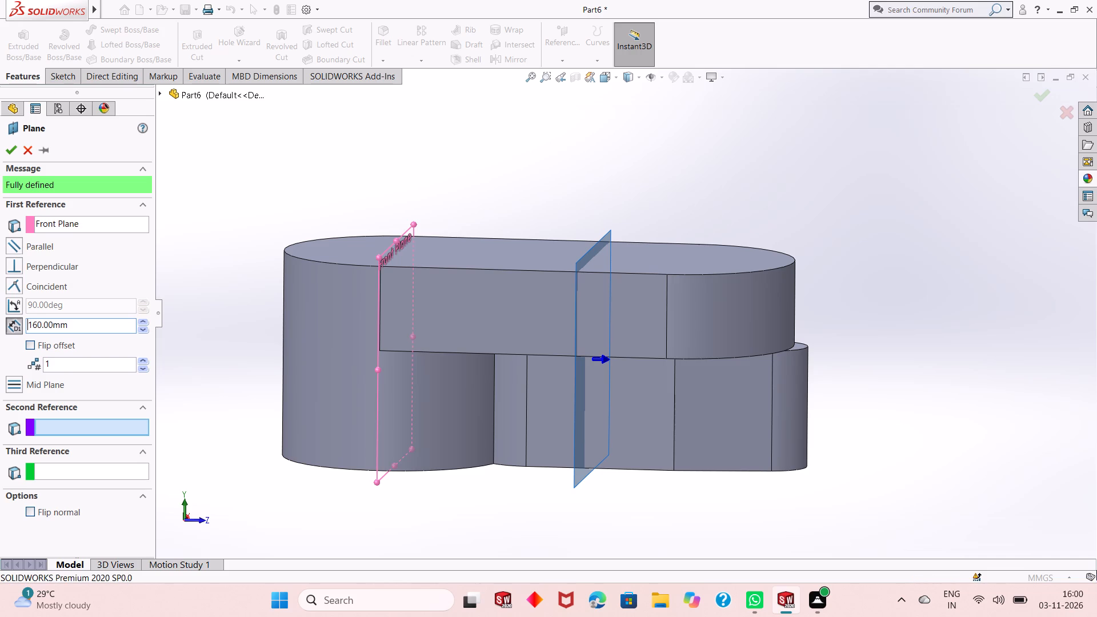
middle_click_drag(551, 474, 556, 465)
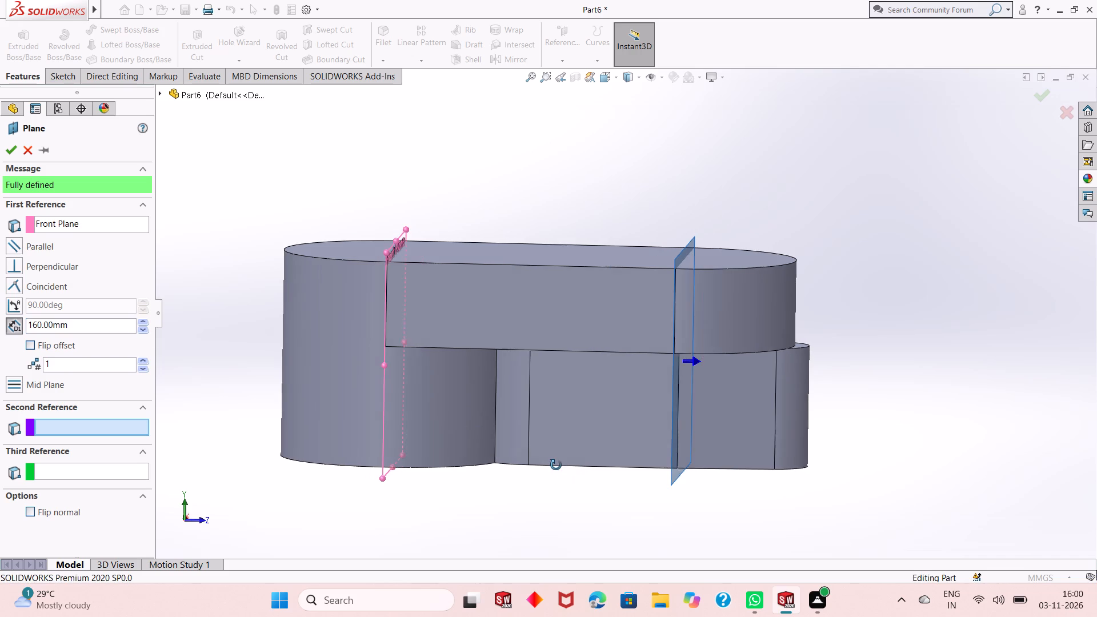
middle_click_drag(556, 465, 560, 474)
scroll(676, 398, "down", 9)
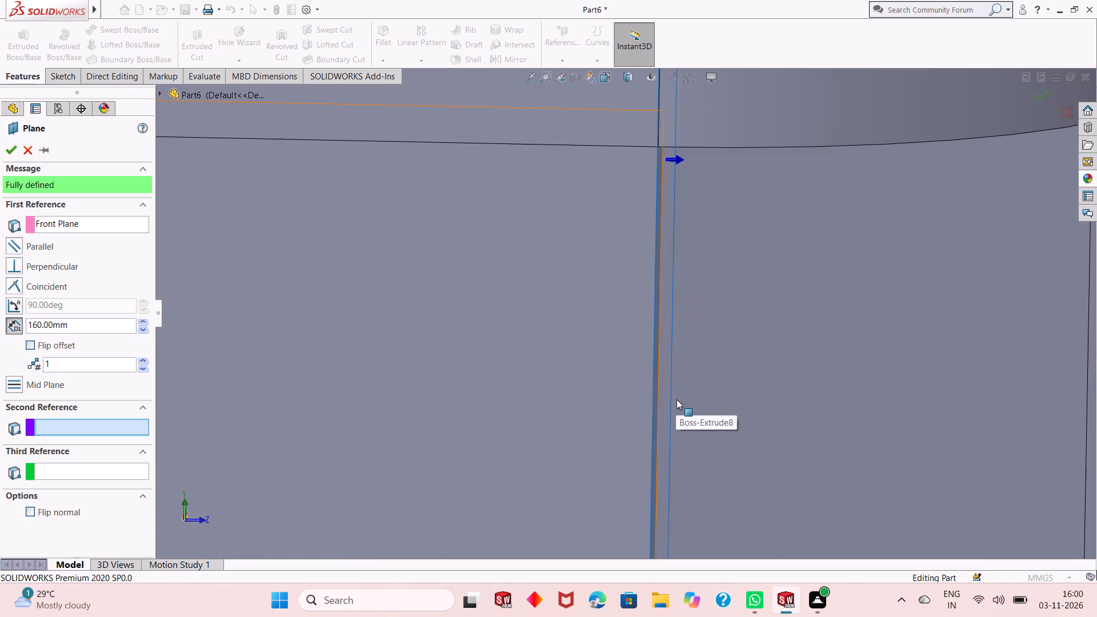
scroll(676, 402, "up", 7)
middle_click_drag(806, 200, 804, 255)
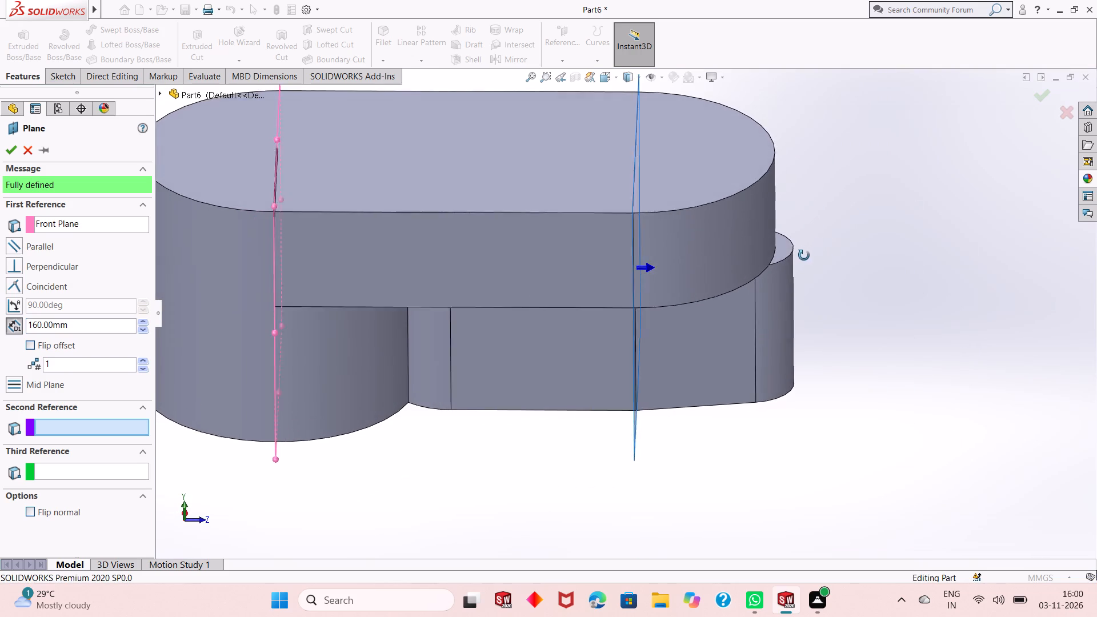
middle_click_drag(804, 255, 792, 271)
scroll(426, 324, "down", 1)
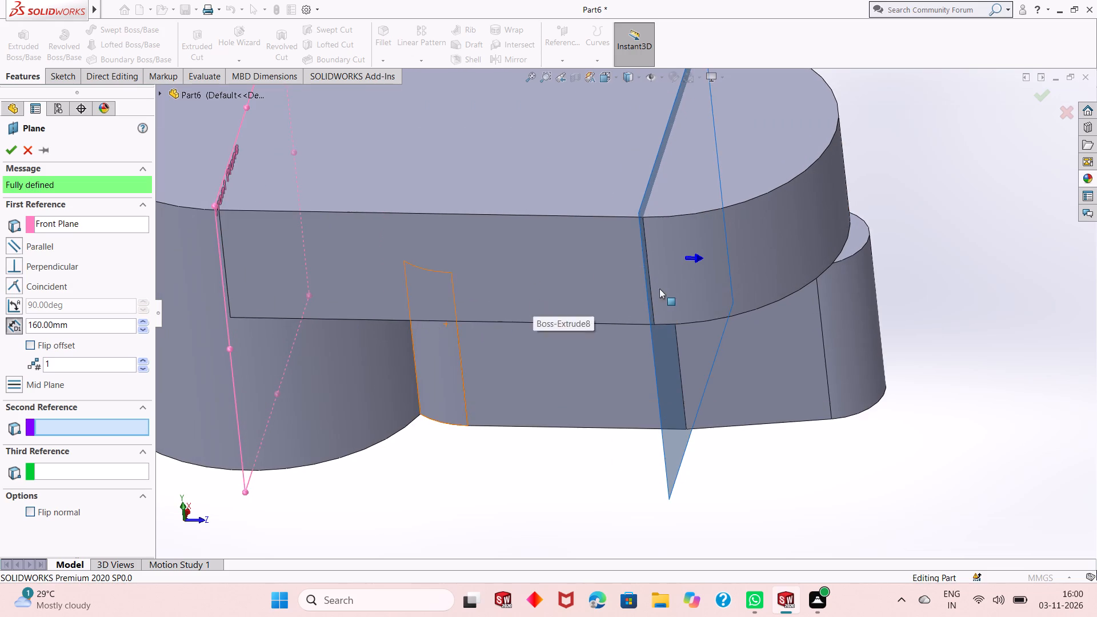
scroll(659, 288, "down", 5)
scroll(656, 295, "up", 9)
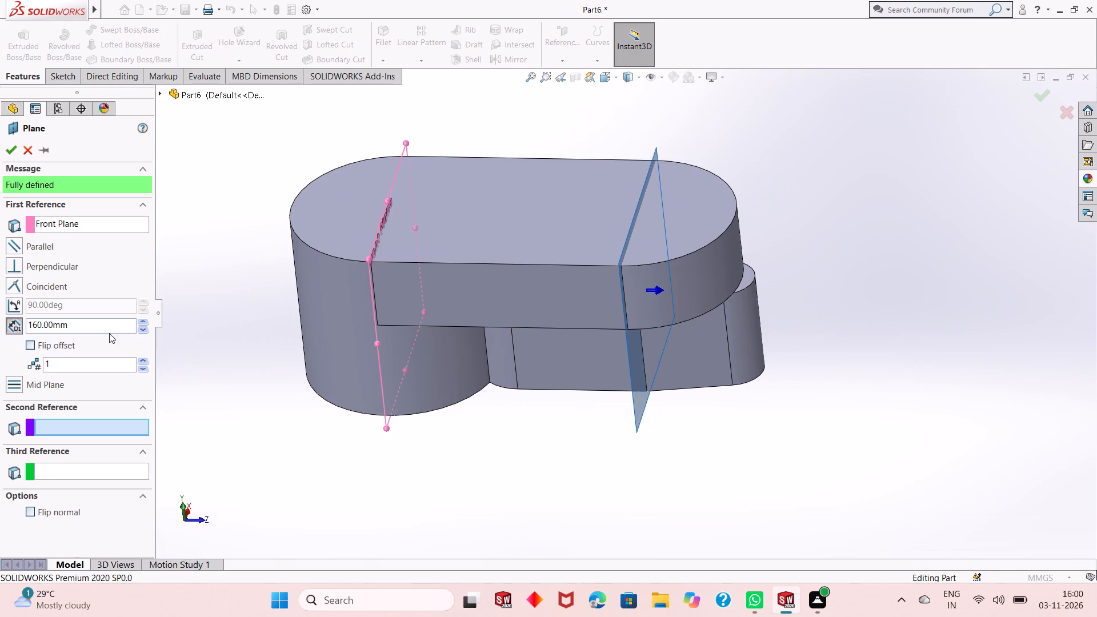
Try a 220 mm offset for the reference plane, and create it at 260 mm, beyond the narrow end.
double_click(93, 330)
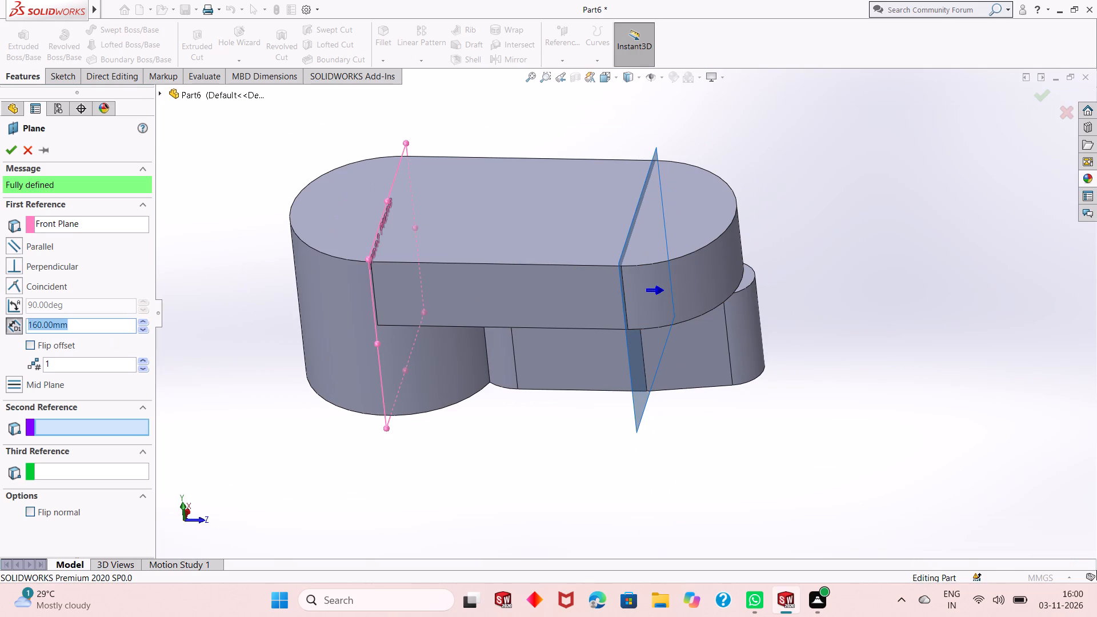
type("220")
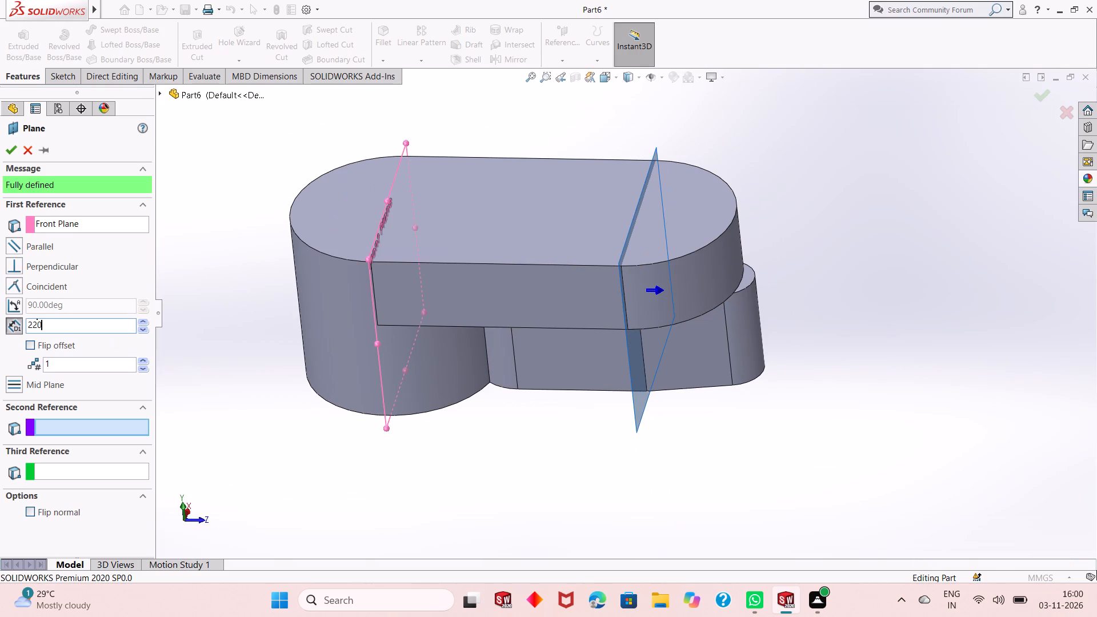
key("Return")
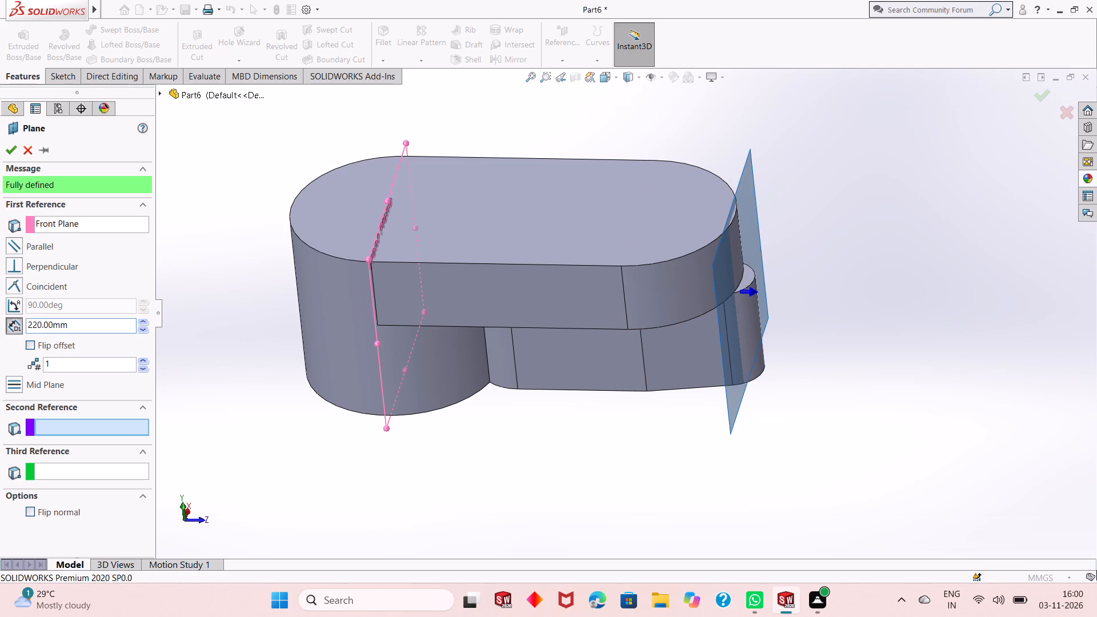
double_click(117, 326)
type("260")
key("Return")
left_click(12, 150)
Open a new sketch on the 260 mm offset plane and view it face-on.
scroll(509, 363, "up", 1)
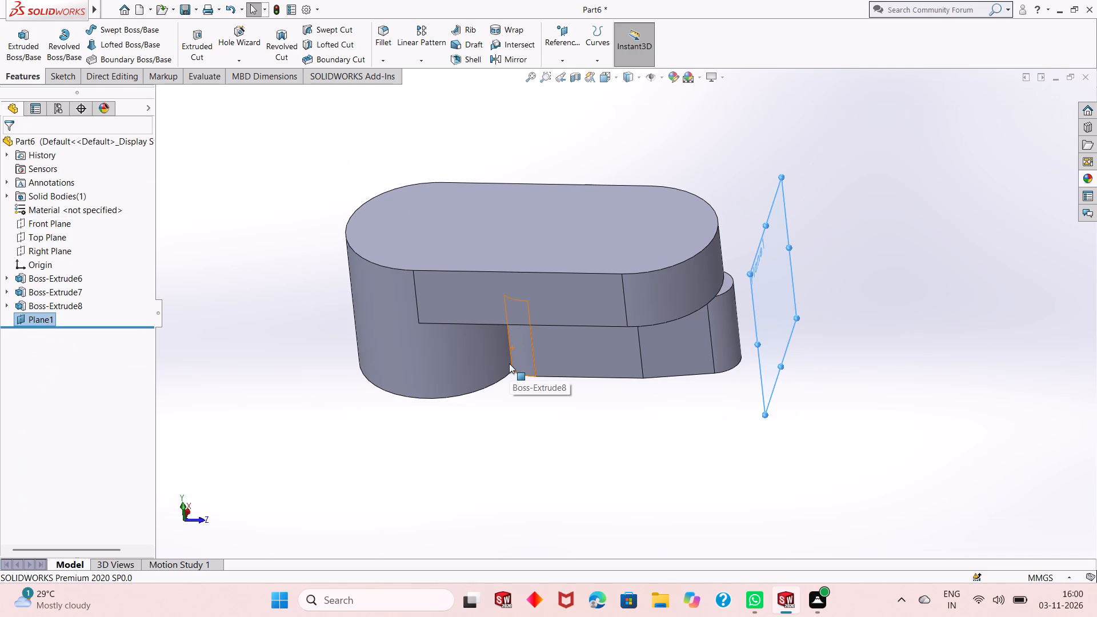
right_click(784, 274)
left_click(810, 261)
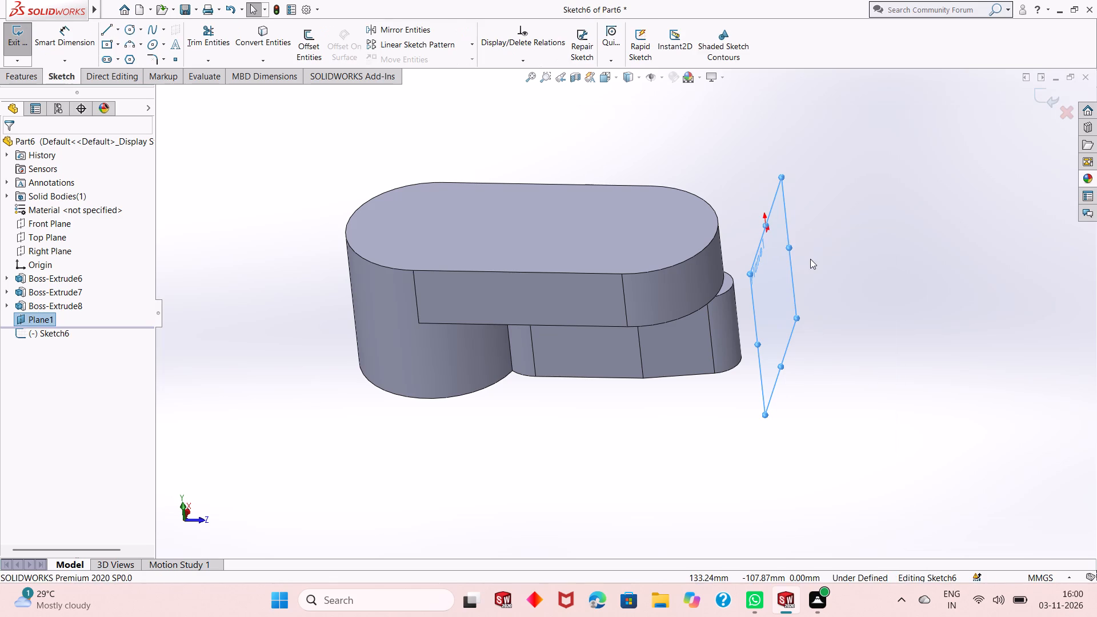
key("ctrl+8")
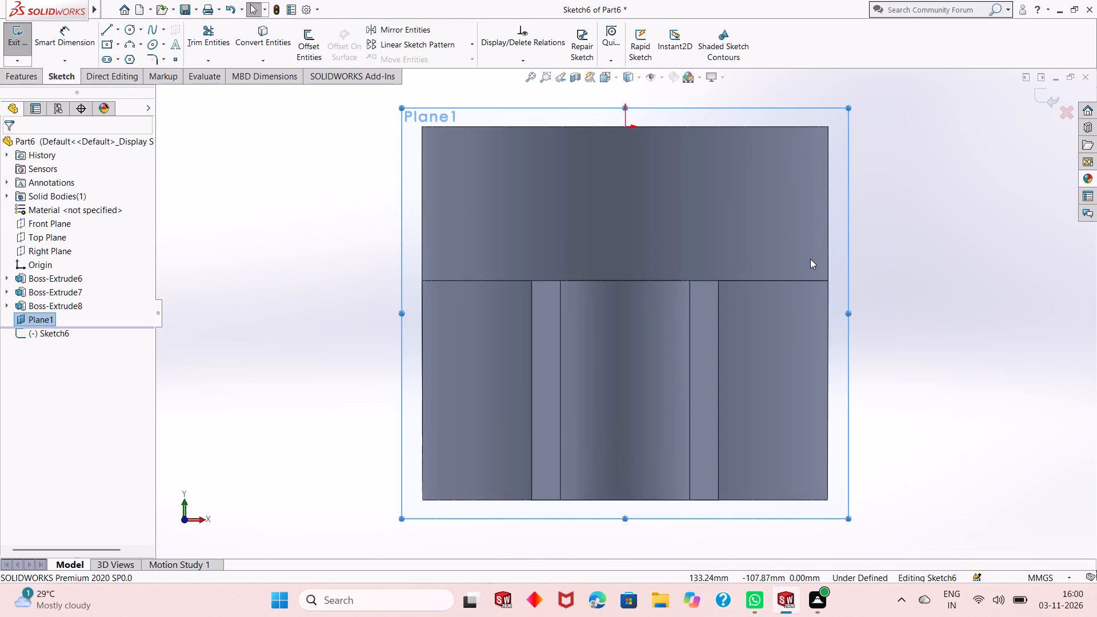
scroll(756, 318, "up", 1)
left_click(867, 297)
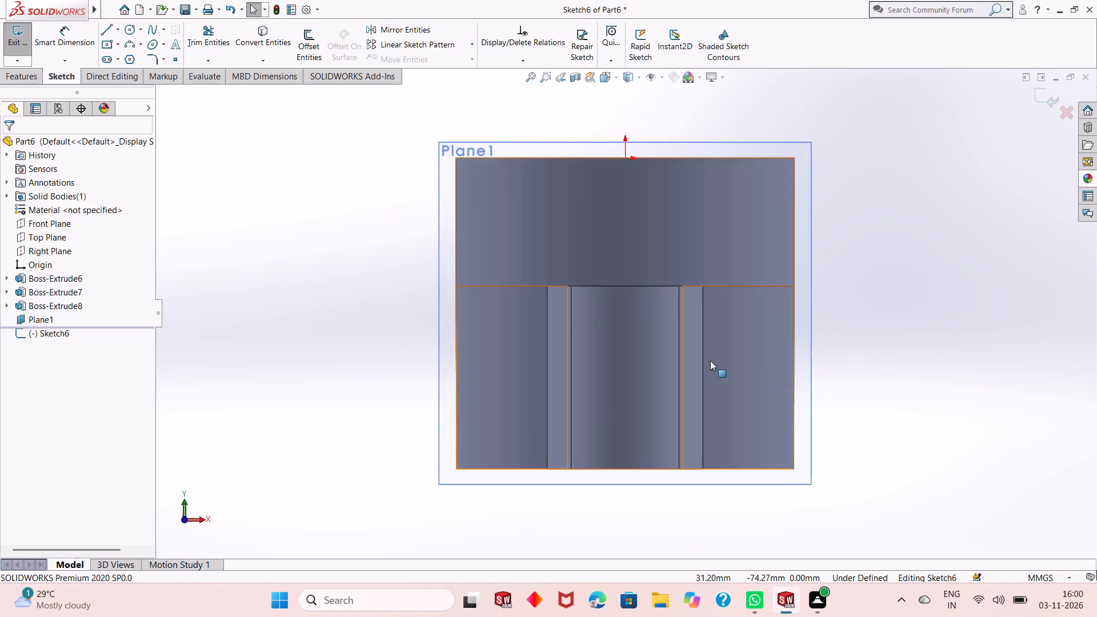
scroll(709, 362, "up", 1)
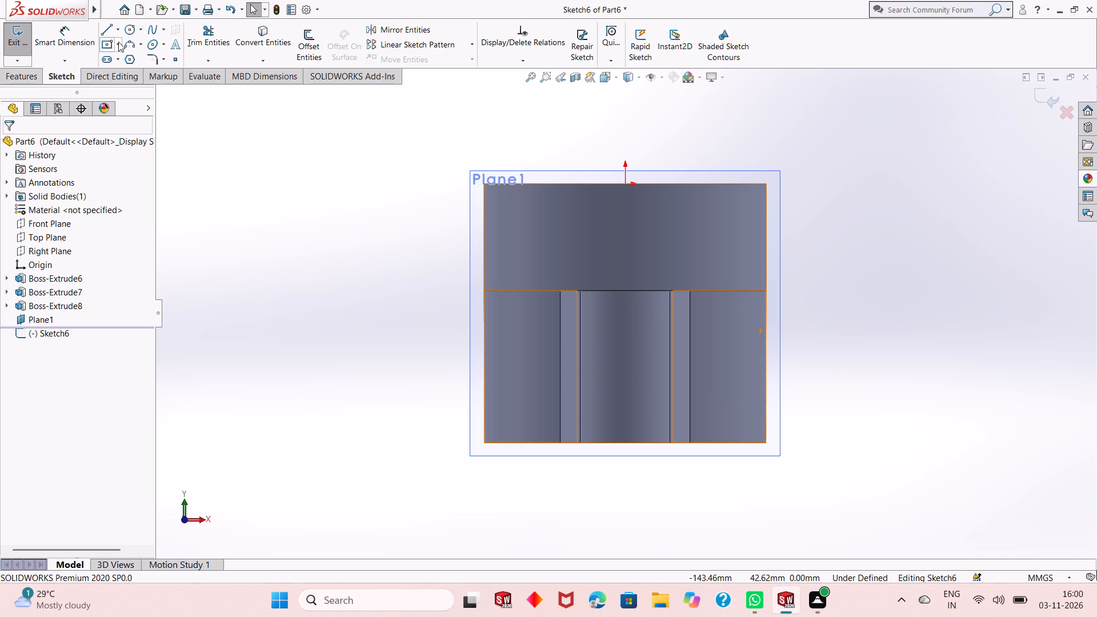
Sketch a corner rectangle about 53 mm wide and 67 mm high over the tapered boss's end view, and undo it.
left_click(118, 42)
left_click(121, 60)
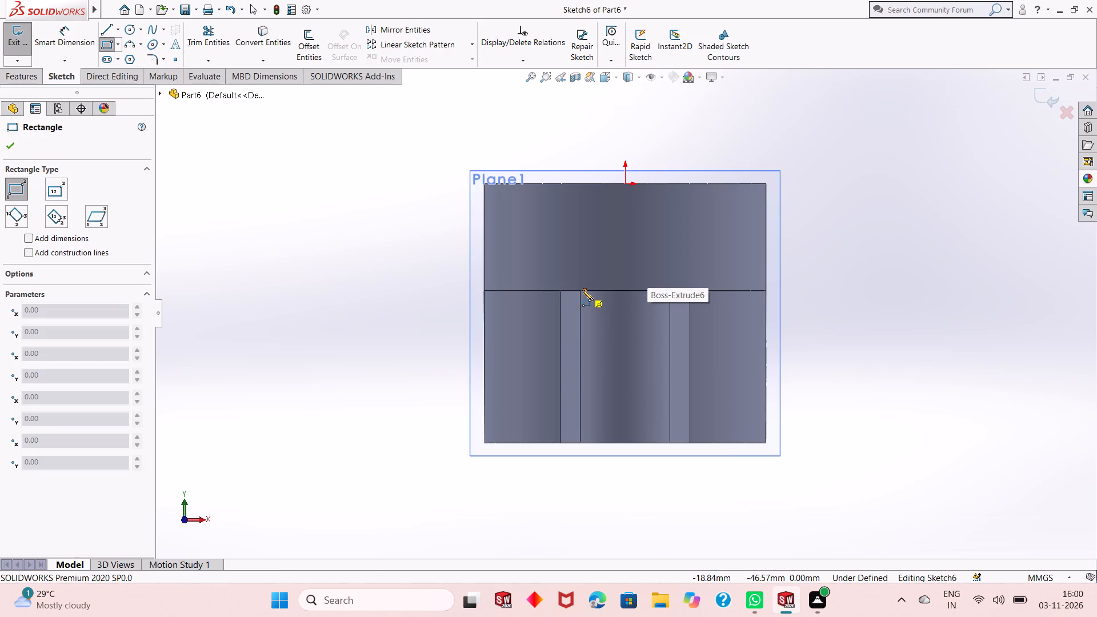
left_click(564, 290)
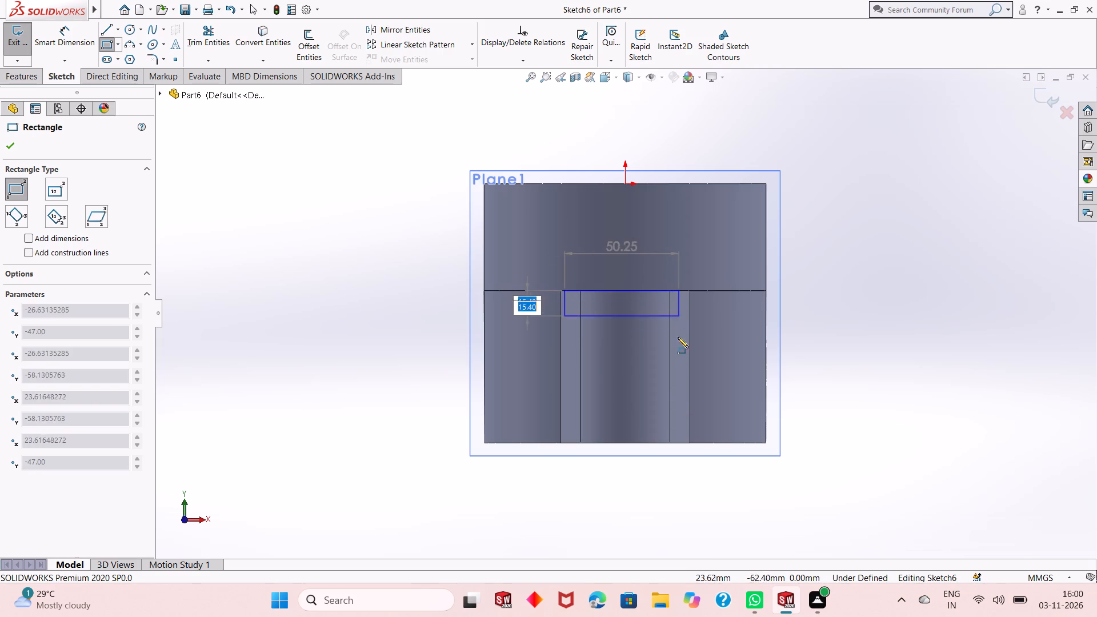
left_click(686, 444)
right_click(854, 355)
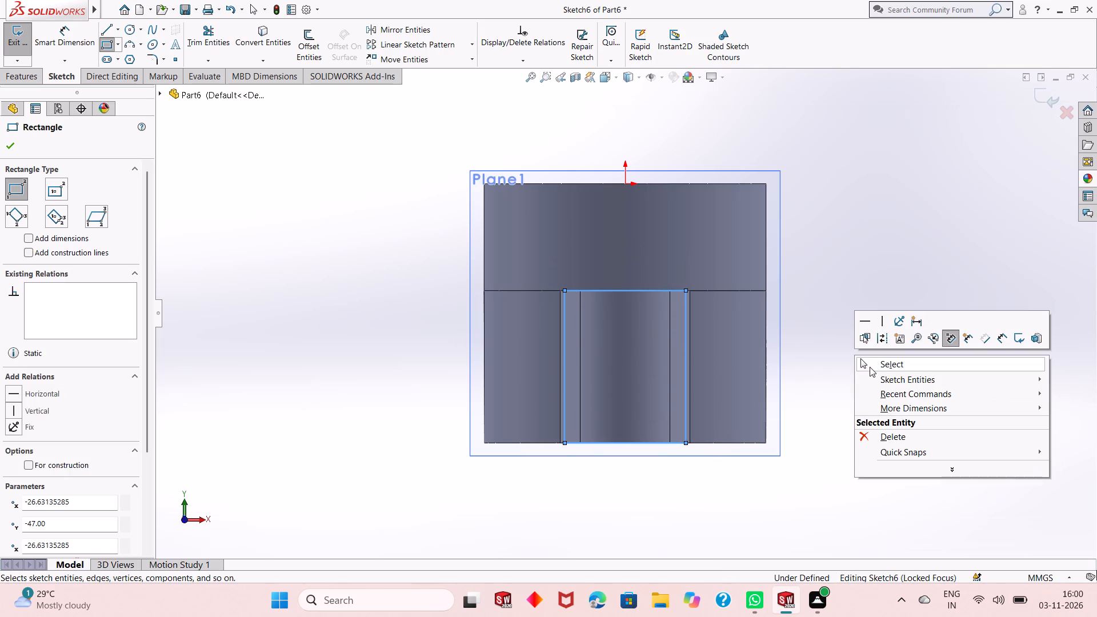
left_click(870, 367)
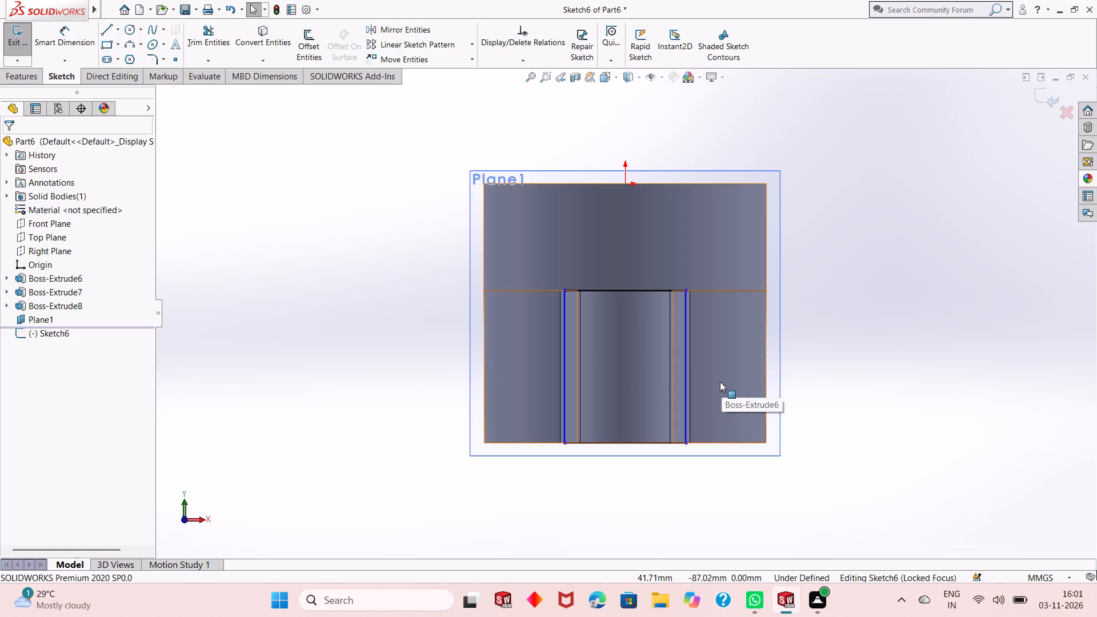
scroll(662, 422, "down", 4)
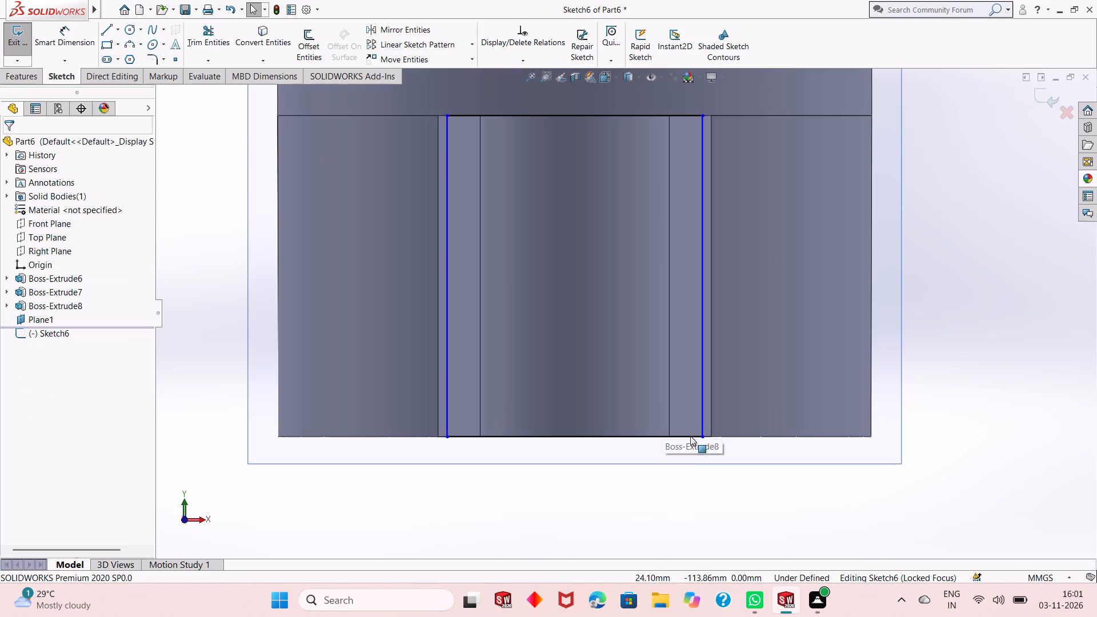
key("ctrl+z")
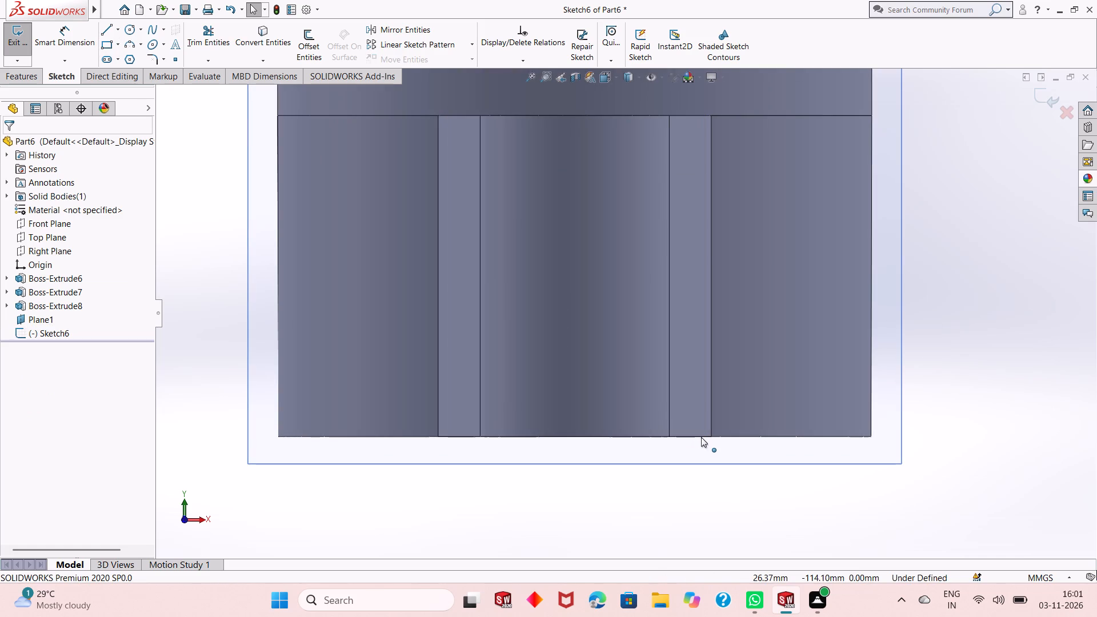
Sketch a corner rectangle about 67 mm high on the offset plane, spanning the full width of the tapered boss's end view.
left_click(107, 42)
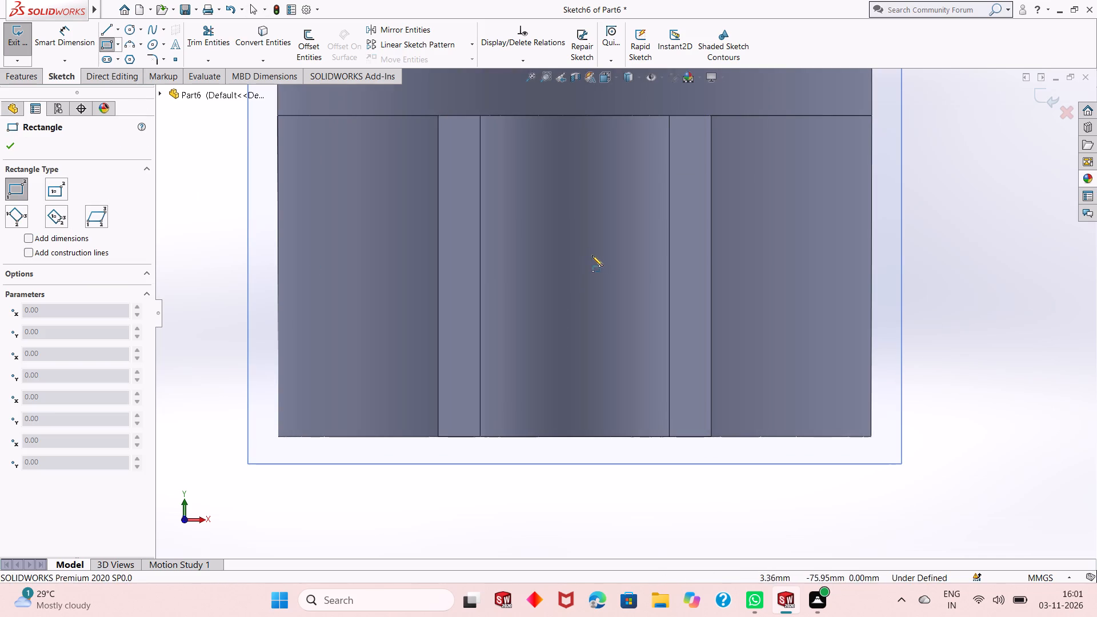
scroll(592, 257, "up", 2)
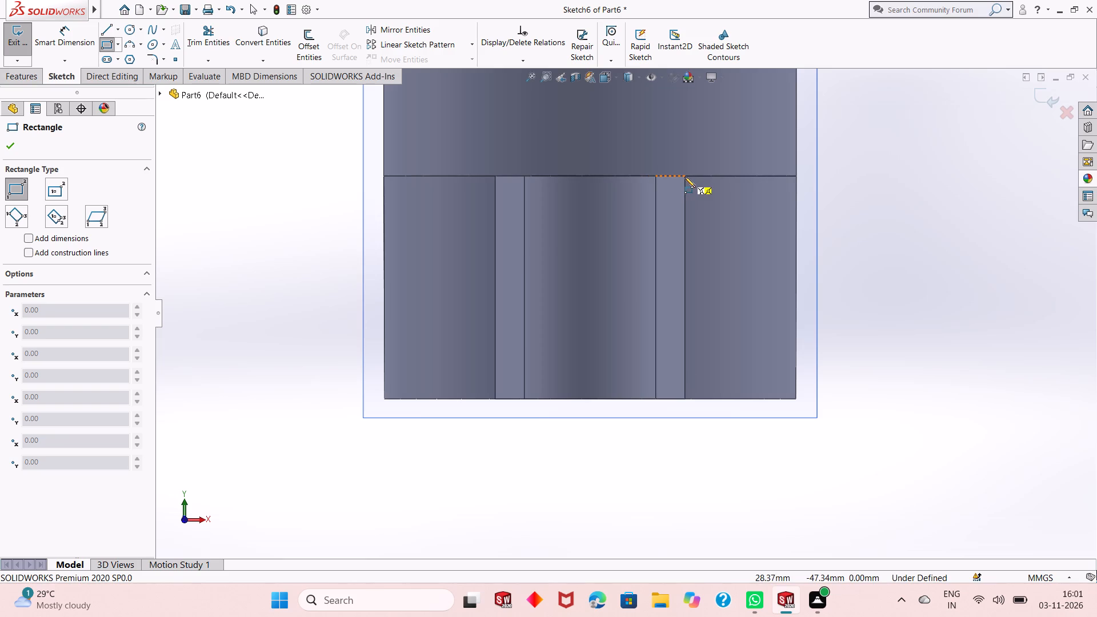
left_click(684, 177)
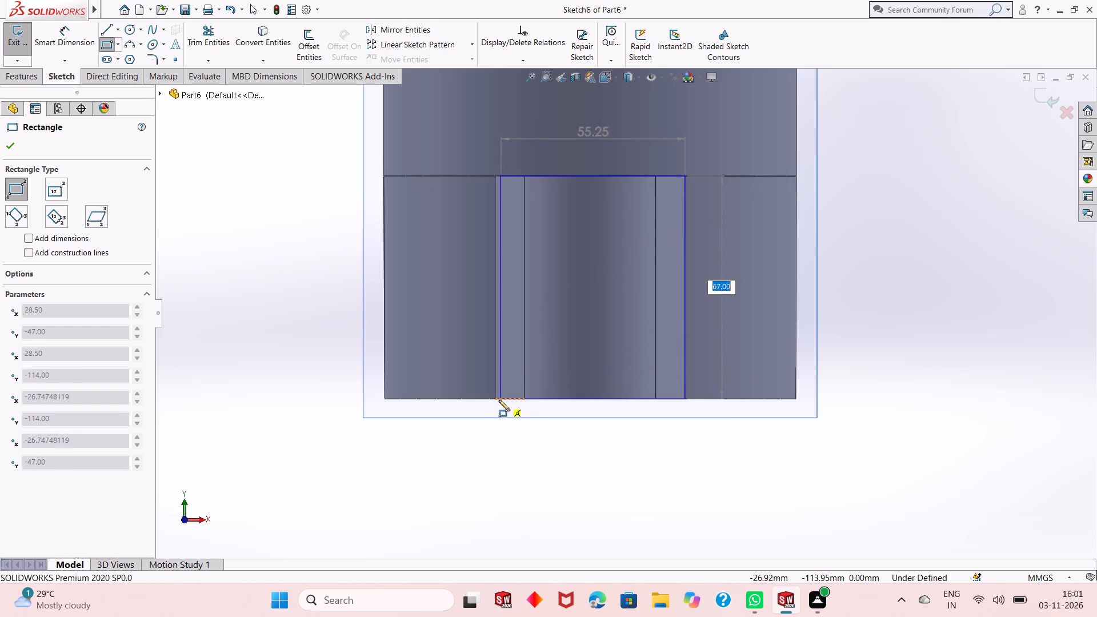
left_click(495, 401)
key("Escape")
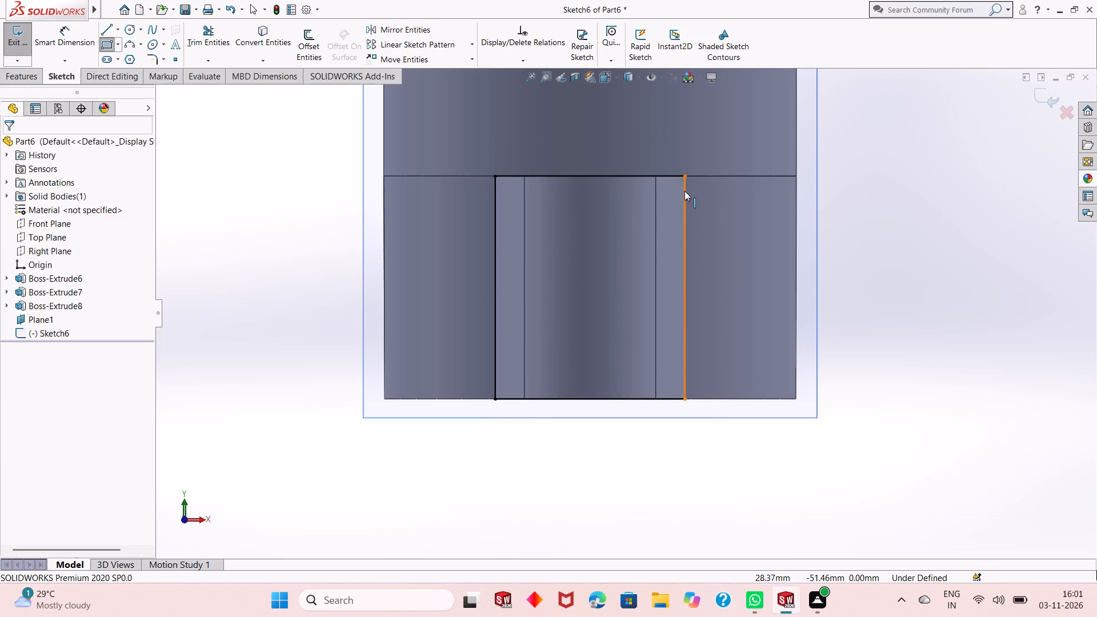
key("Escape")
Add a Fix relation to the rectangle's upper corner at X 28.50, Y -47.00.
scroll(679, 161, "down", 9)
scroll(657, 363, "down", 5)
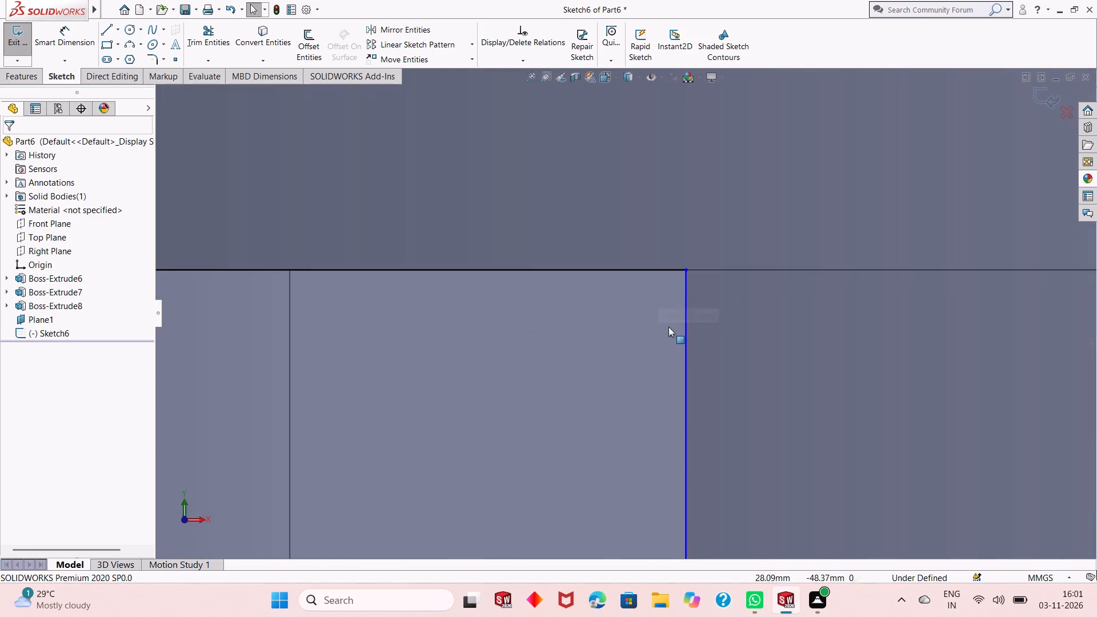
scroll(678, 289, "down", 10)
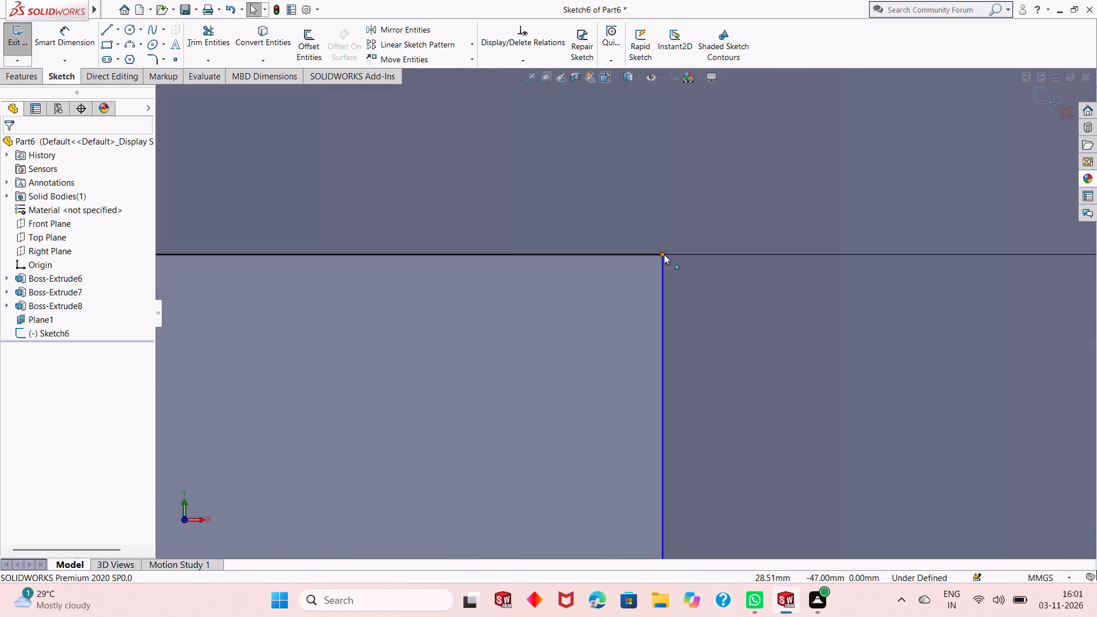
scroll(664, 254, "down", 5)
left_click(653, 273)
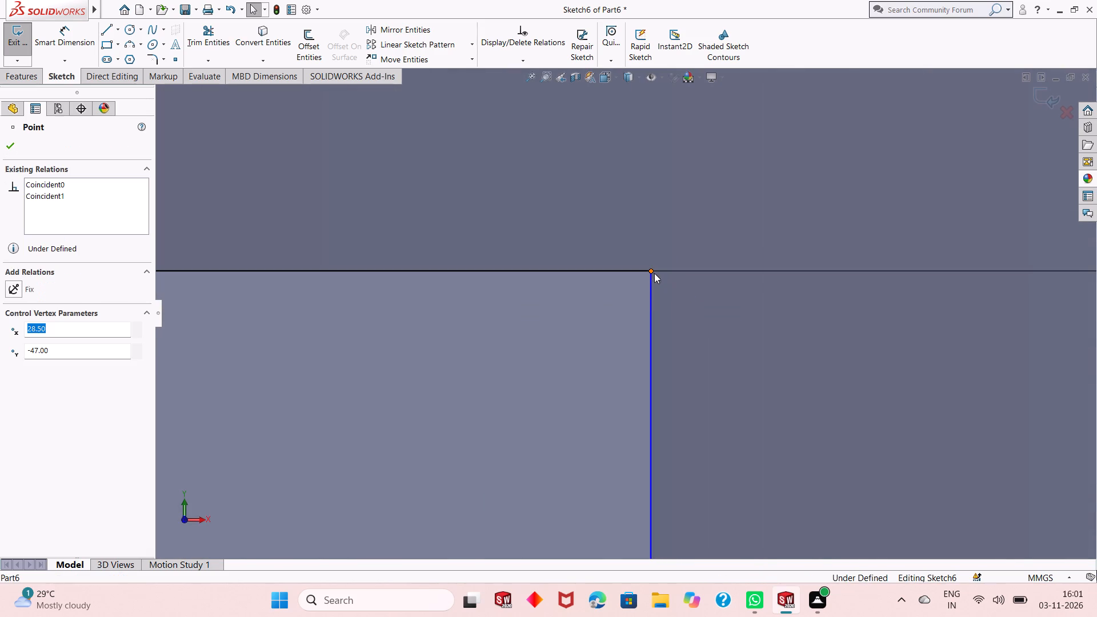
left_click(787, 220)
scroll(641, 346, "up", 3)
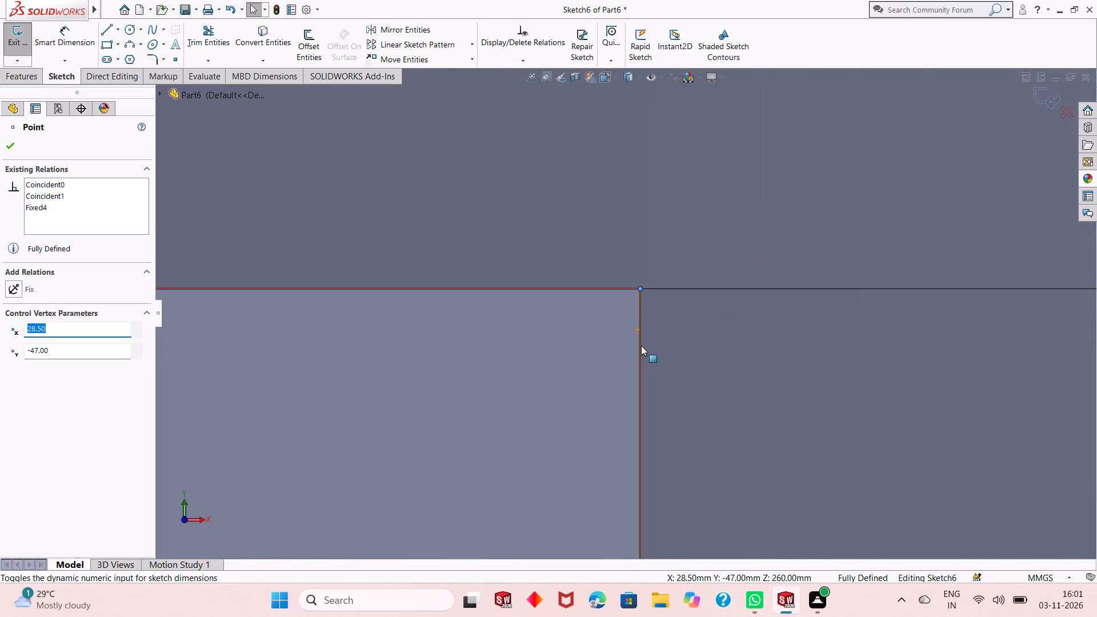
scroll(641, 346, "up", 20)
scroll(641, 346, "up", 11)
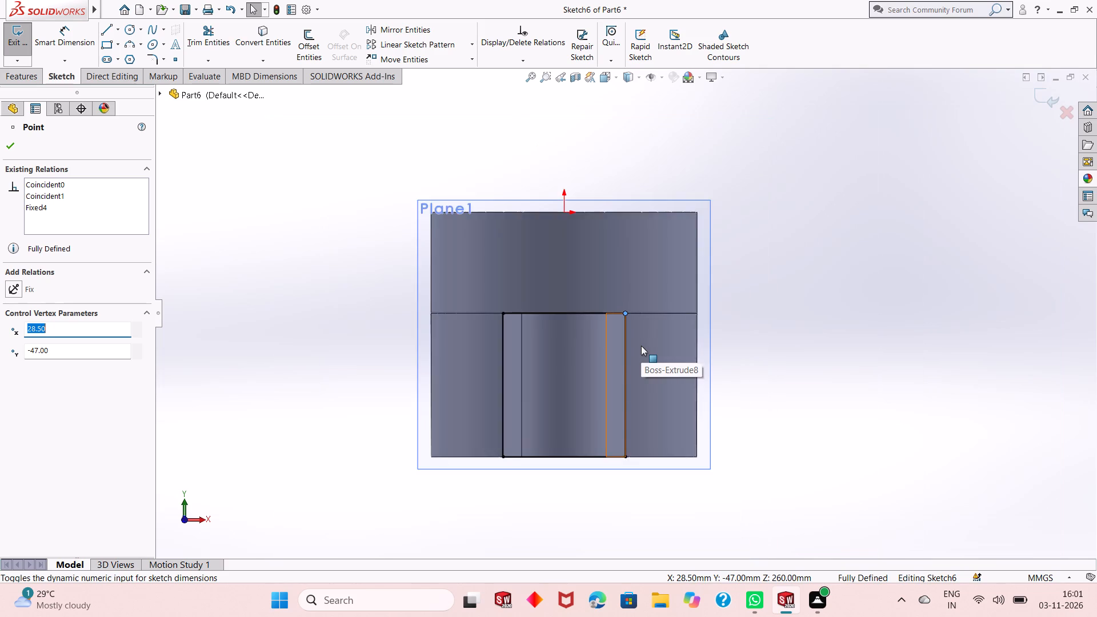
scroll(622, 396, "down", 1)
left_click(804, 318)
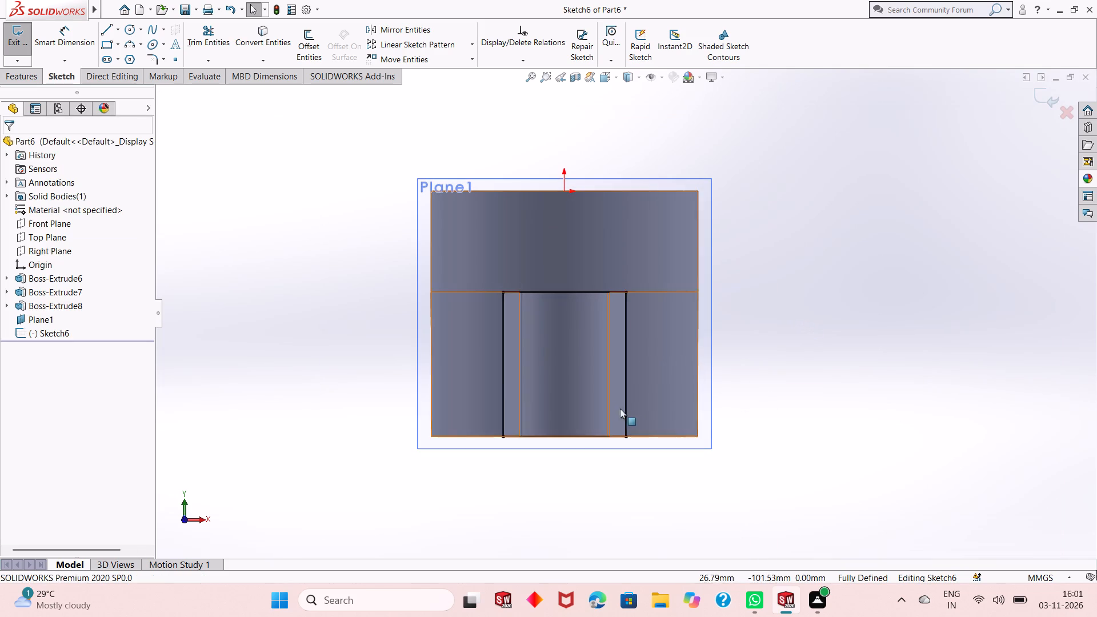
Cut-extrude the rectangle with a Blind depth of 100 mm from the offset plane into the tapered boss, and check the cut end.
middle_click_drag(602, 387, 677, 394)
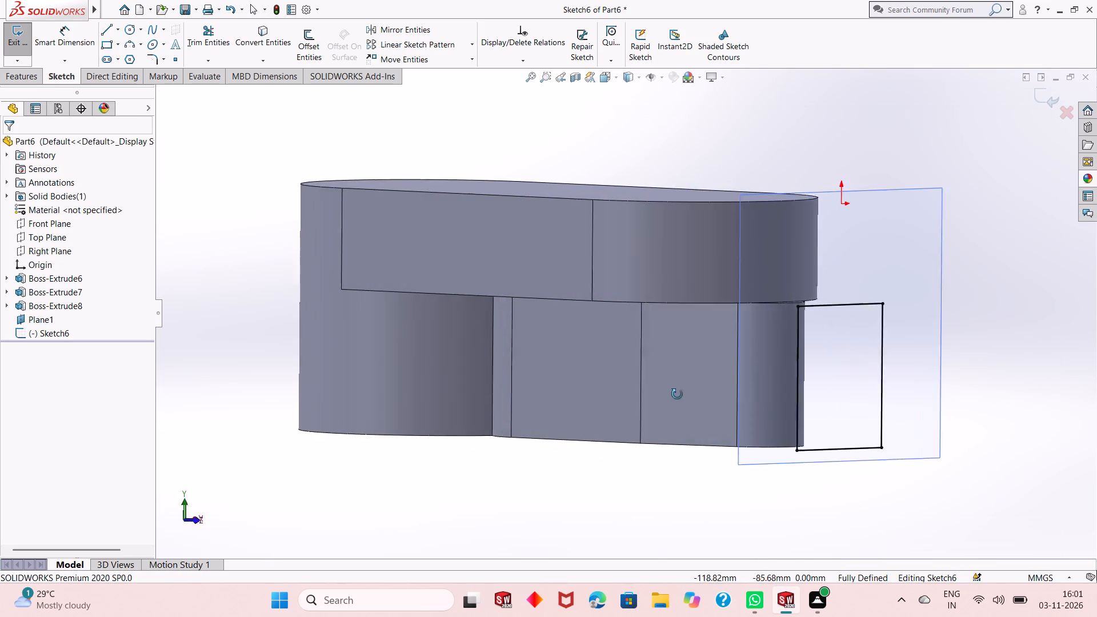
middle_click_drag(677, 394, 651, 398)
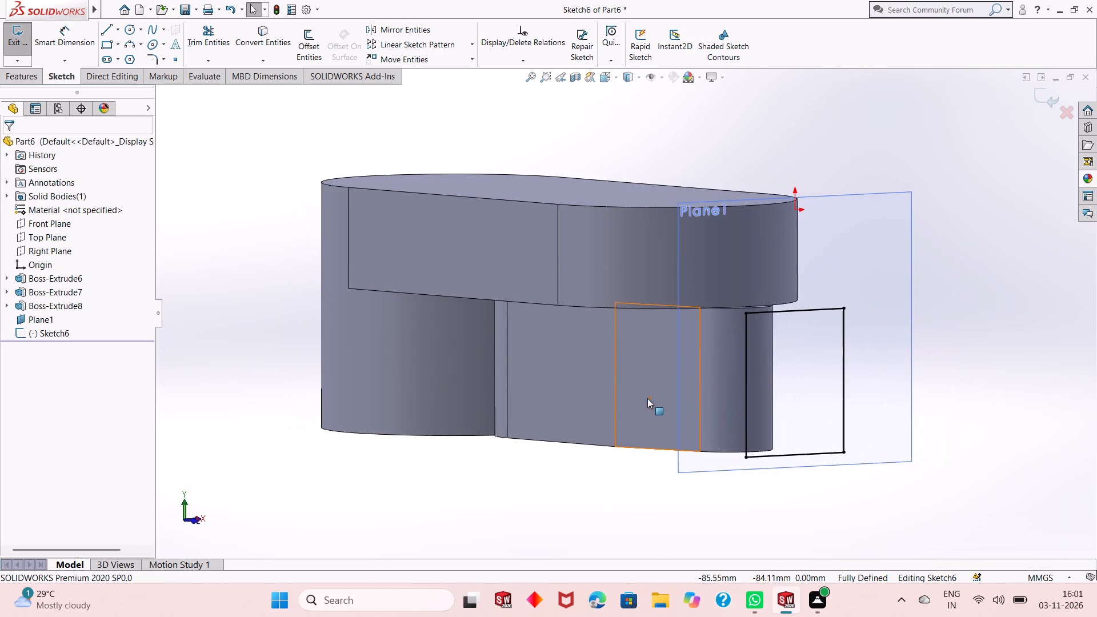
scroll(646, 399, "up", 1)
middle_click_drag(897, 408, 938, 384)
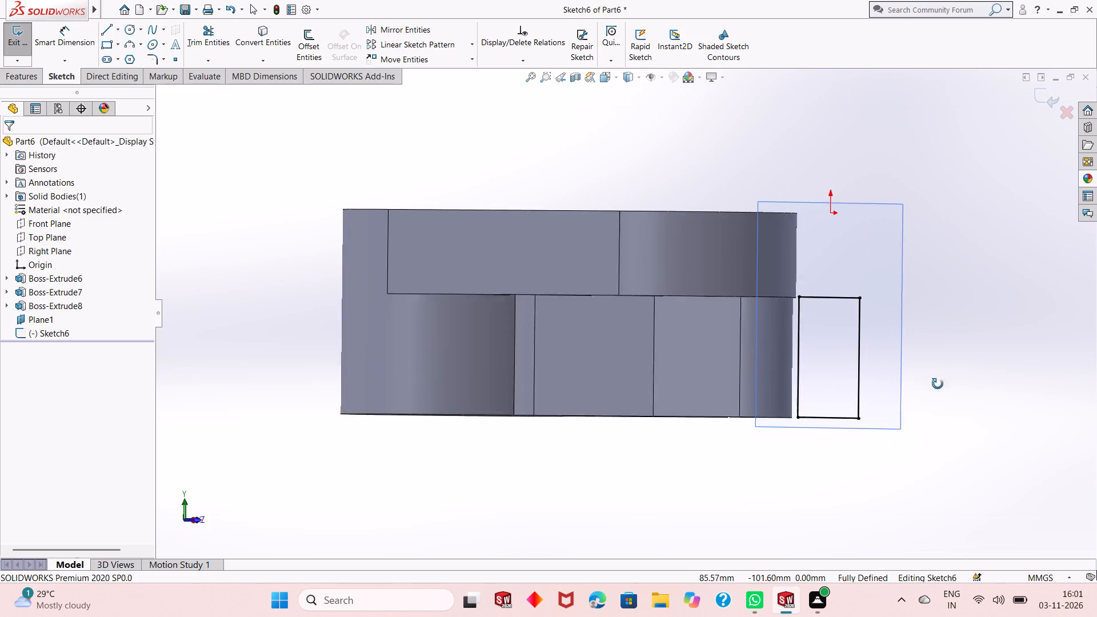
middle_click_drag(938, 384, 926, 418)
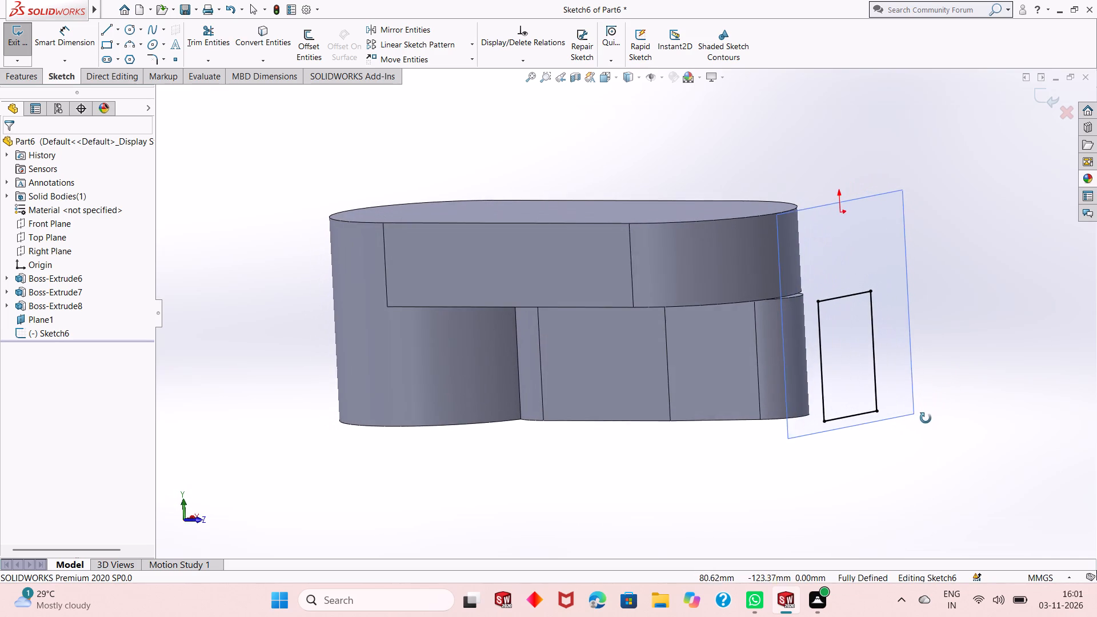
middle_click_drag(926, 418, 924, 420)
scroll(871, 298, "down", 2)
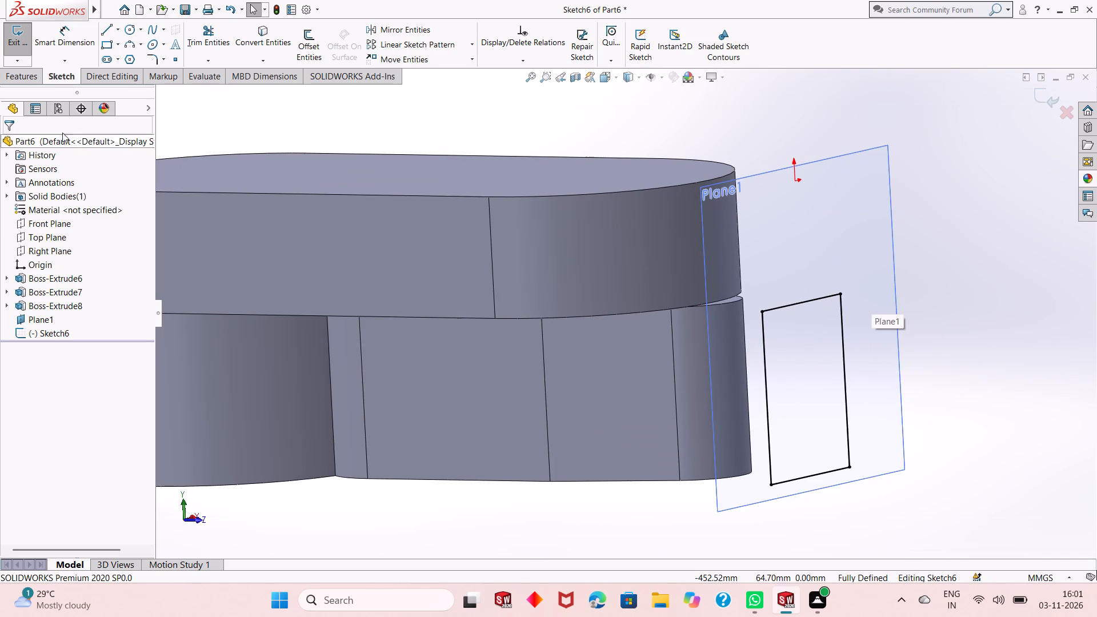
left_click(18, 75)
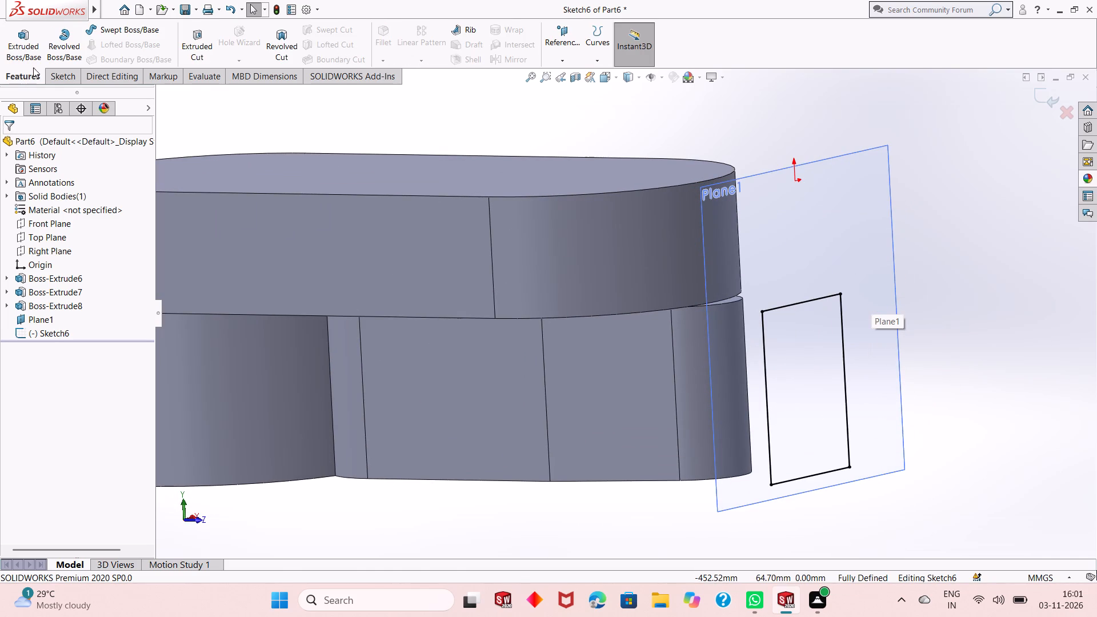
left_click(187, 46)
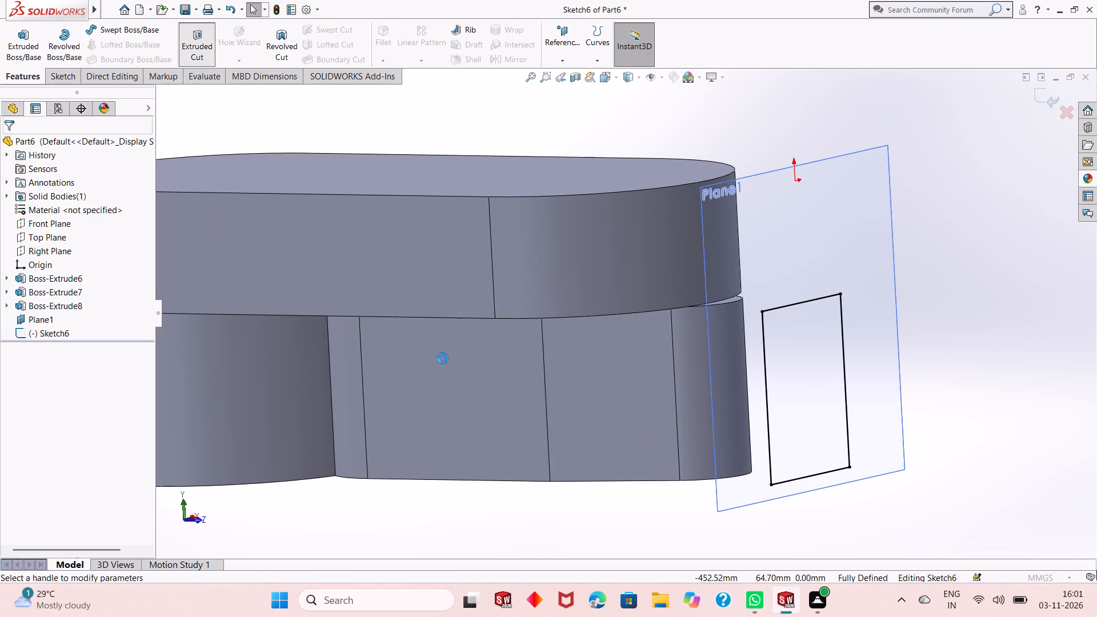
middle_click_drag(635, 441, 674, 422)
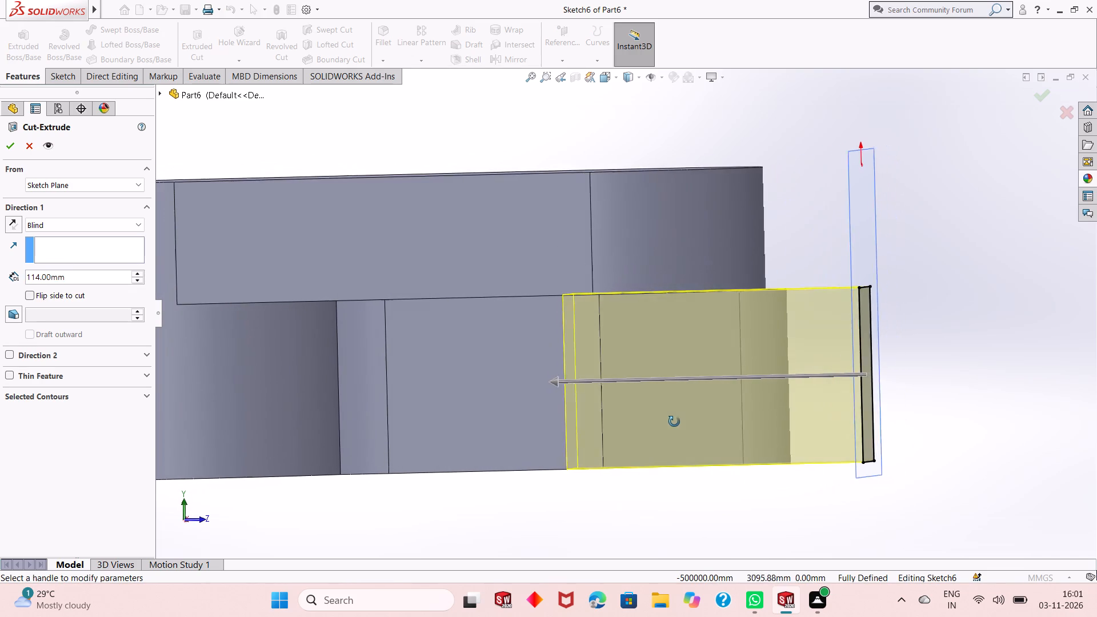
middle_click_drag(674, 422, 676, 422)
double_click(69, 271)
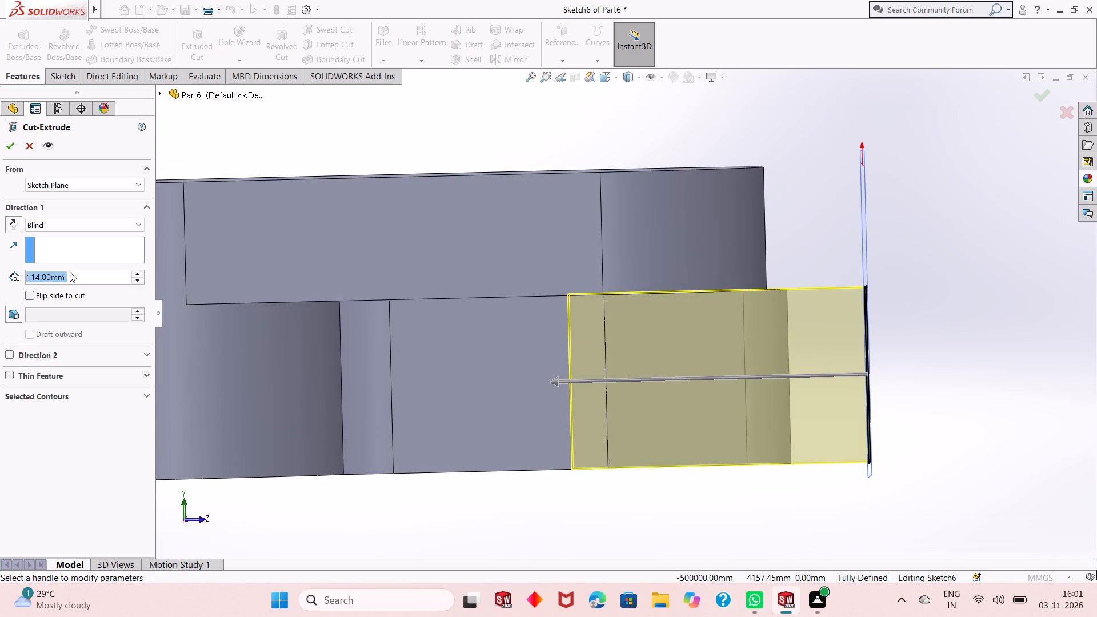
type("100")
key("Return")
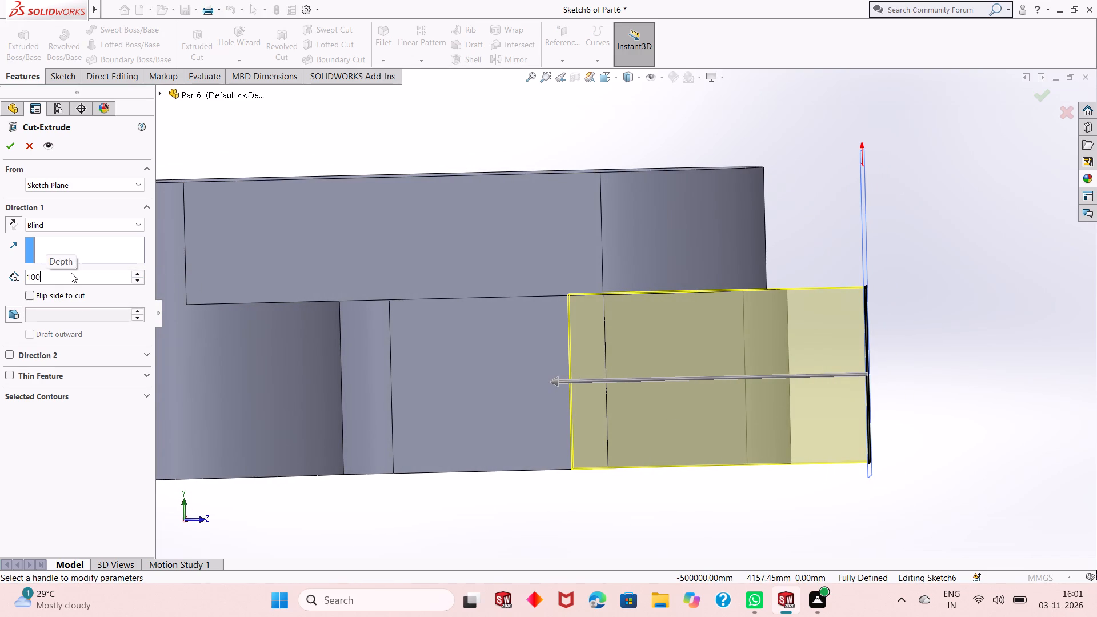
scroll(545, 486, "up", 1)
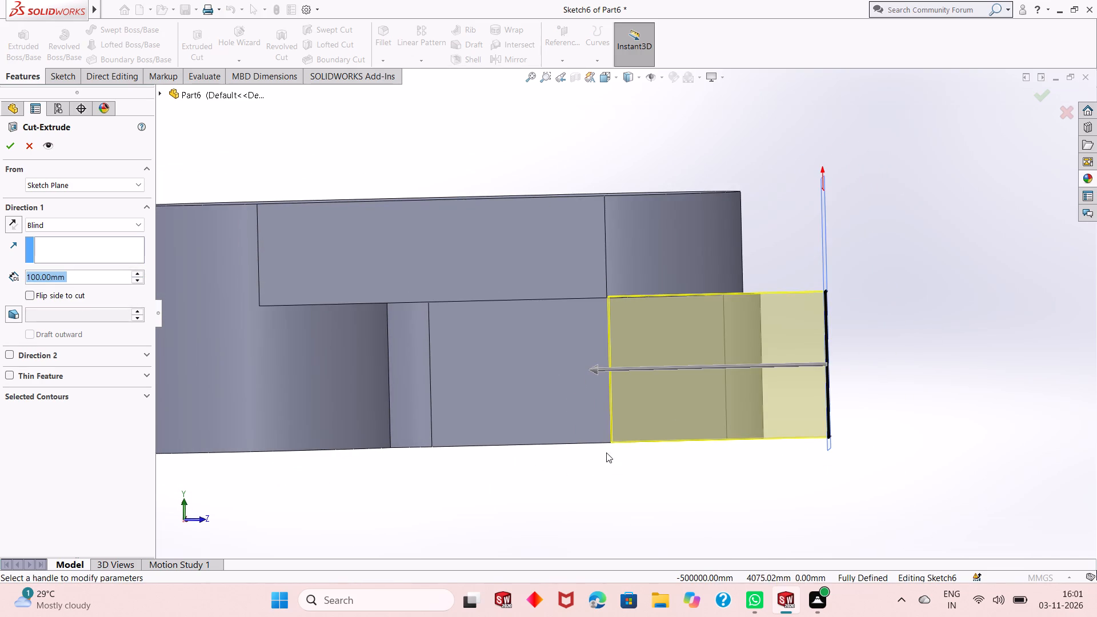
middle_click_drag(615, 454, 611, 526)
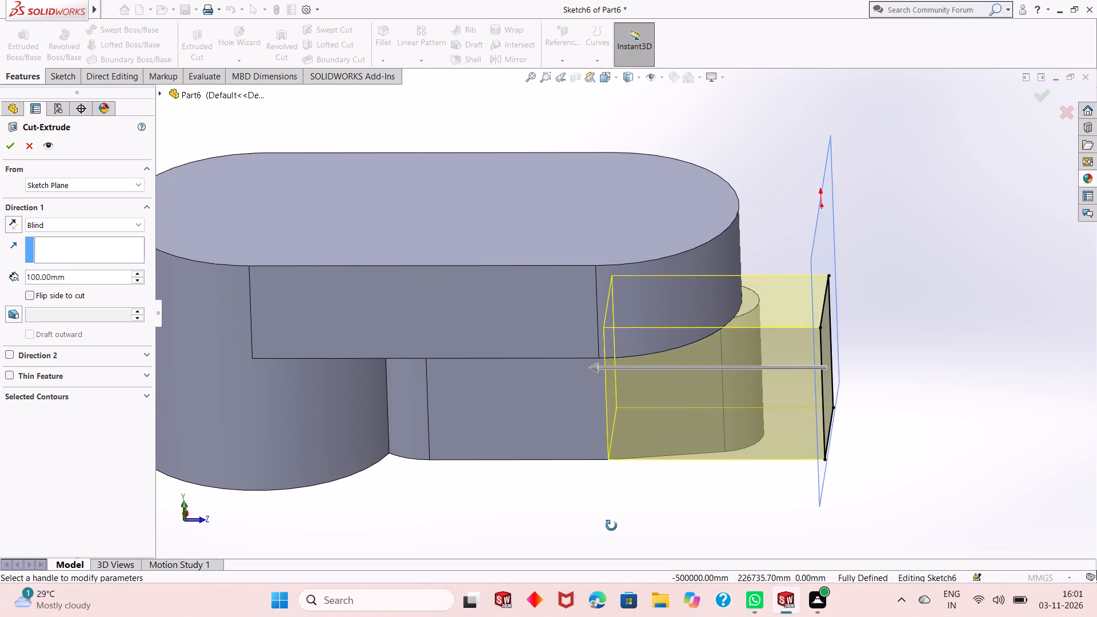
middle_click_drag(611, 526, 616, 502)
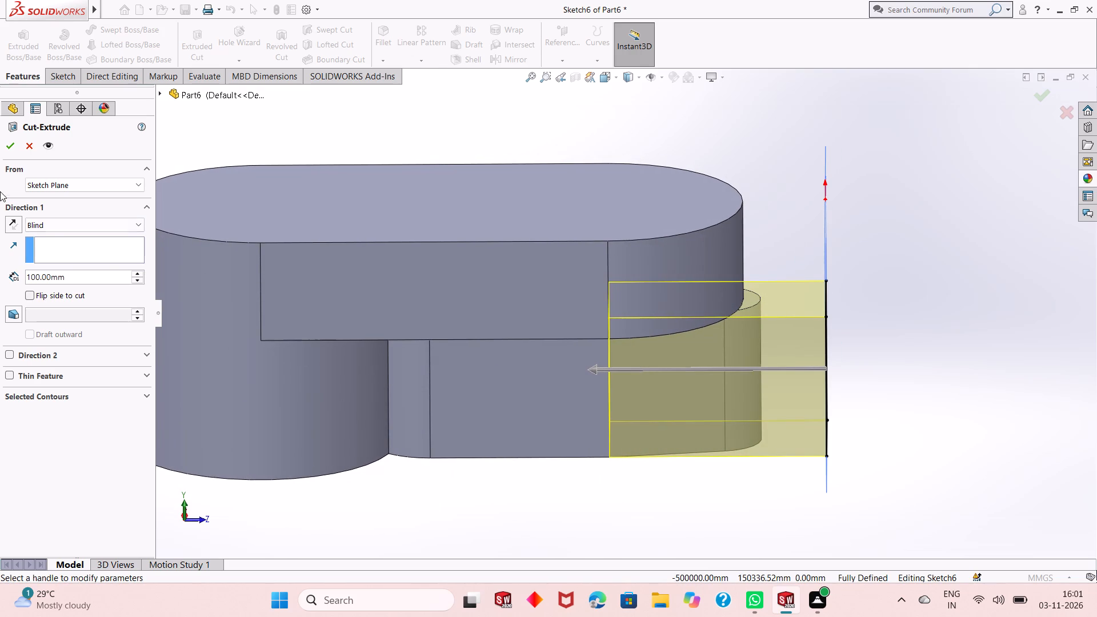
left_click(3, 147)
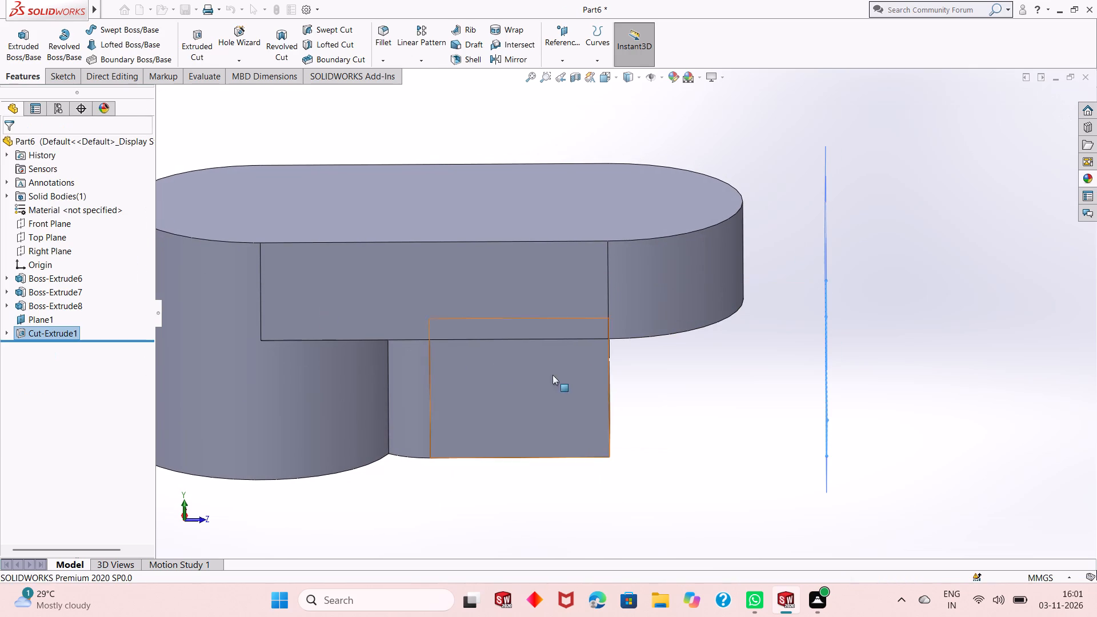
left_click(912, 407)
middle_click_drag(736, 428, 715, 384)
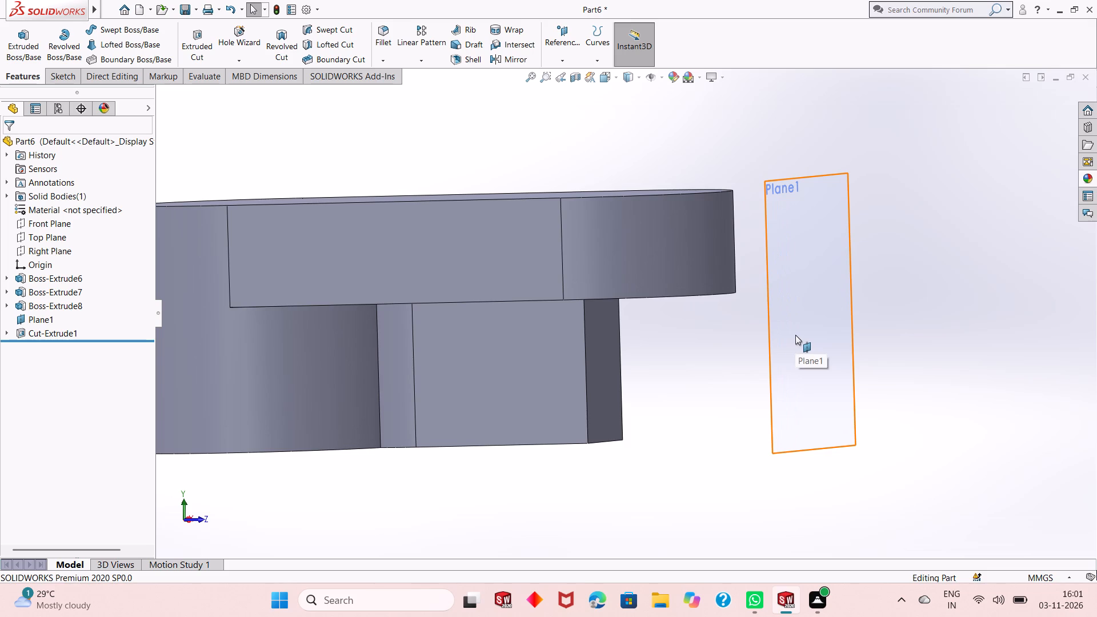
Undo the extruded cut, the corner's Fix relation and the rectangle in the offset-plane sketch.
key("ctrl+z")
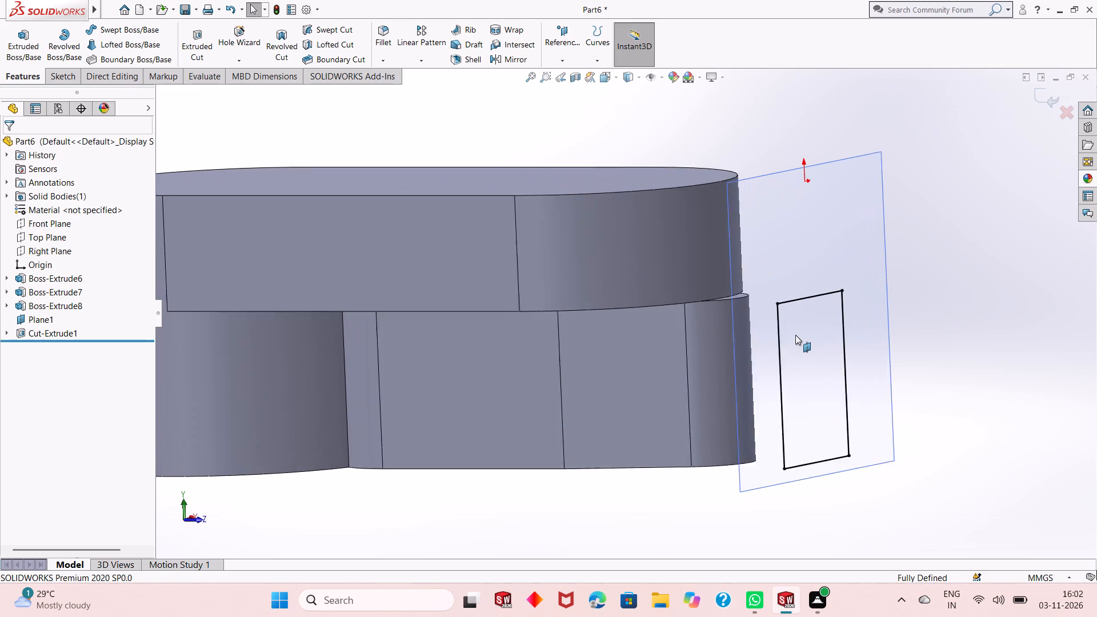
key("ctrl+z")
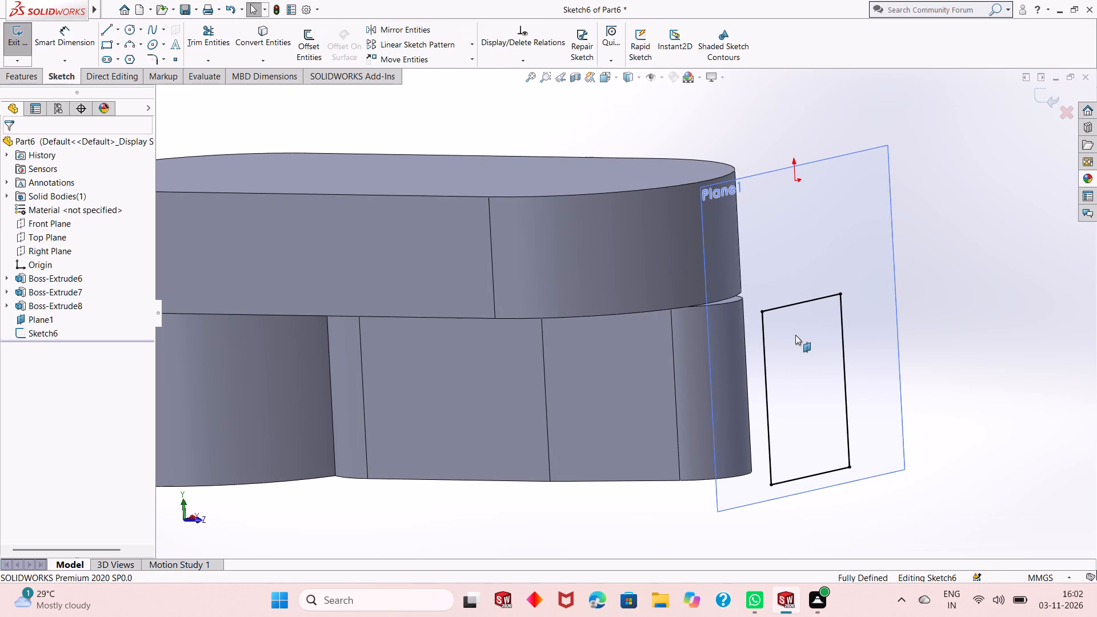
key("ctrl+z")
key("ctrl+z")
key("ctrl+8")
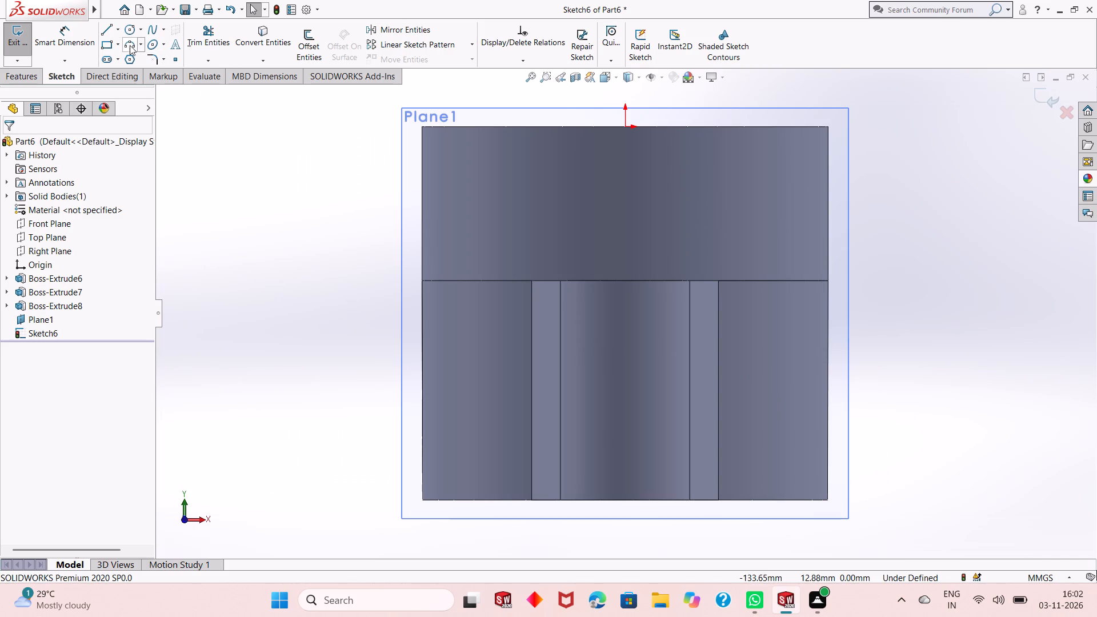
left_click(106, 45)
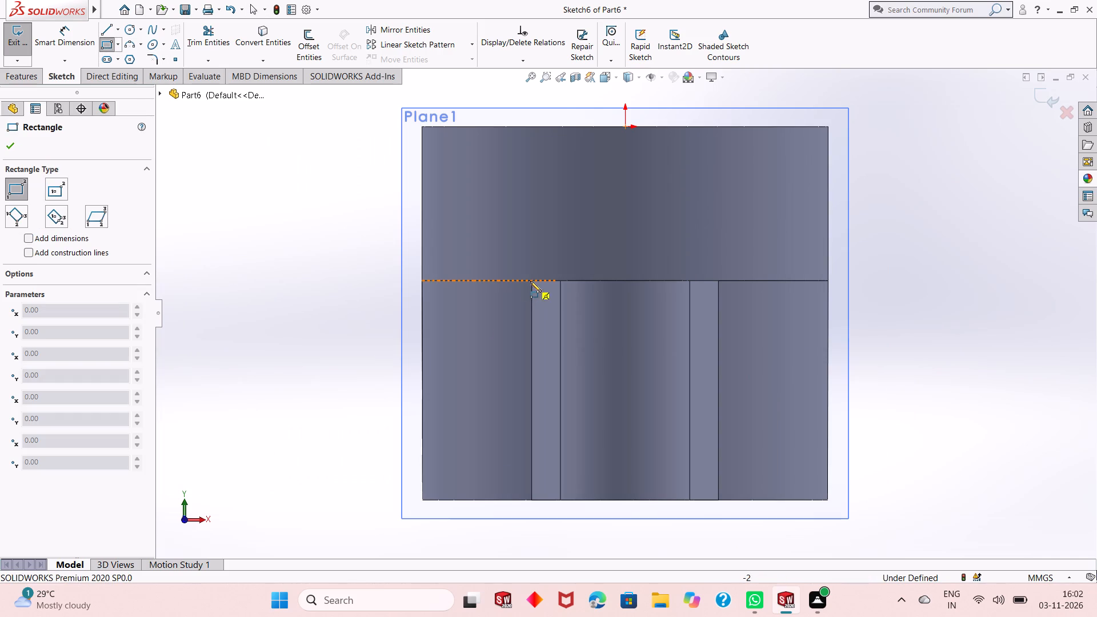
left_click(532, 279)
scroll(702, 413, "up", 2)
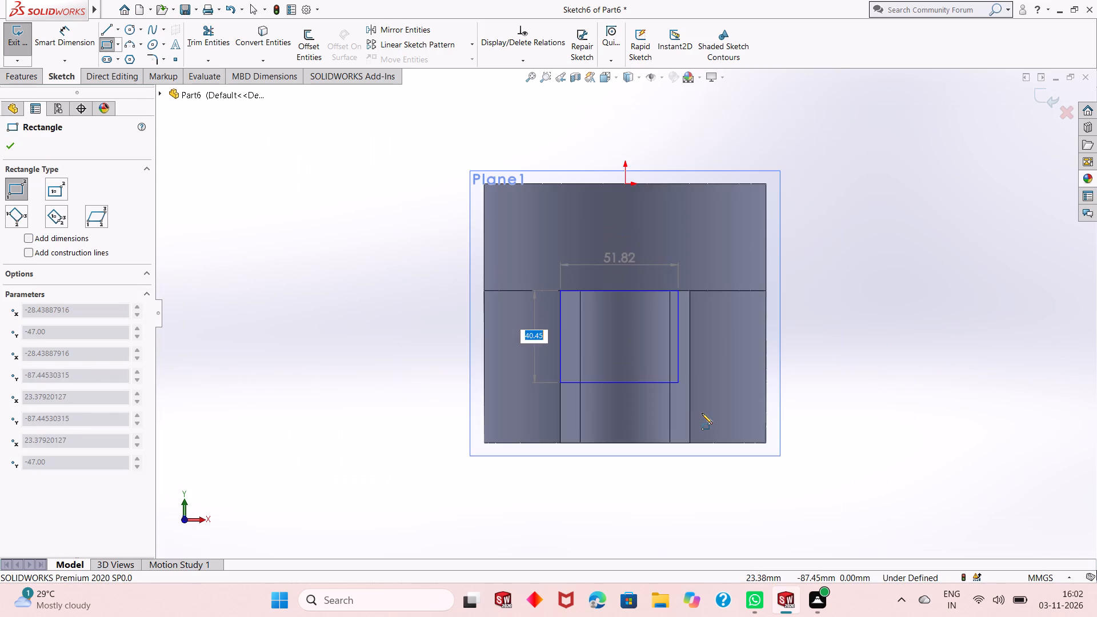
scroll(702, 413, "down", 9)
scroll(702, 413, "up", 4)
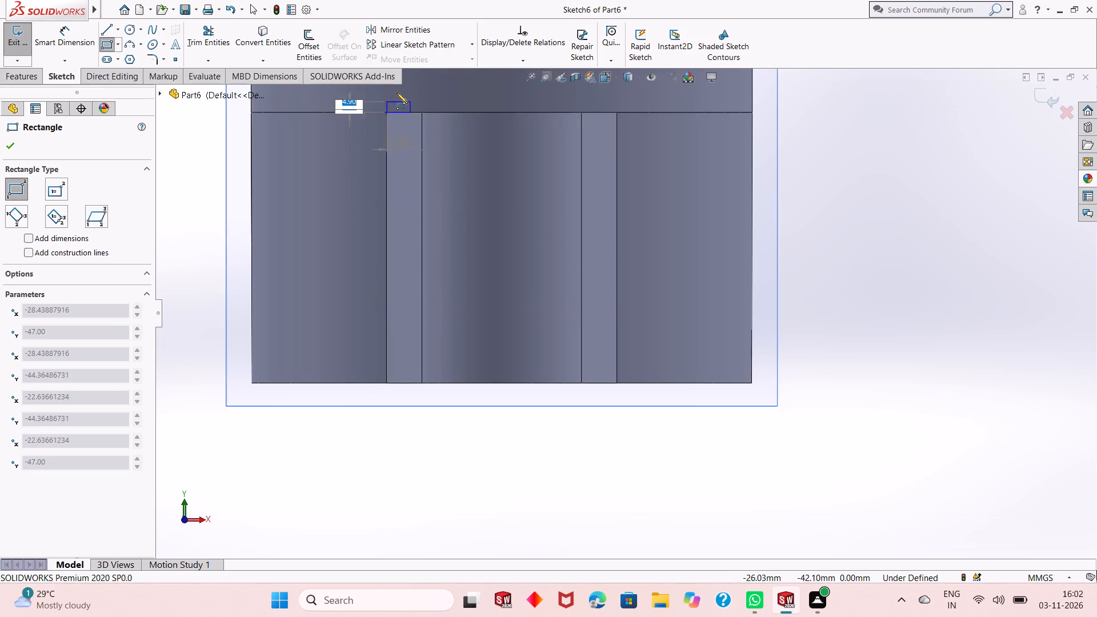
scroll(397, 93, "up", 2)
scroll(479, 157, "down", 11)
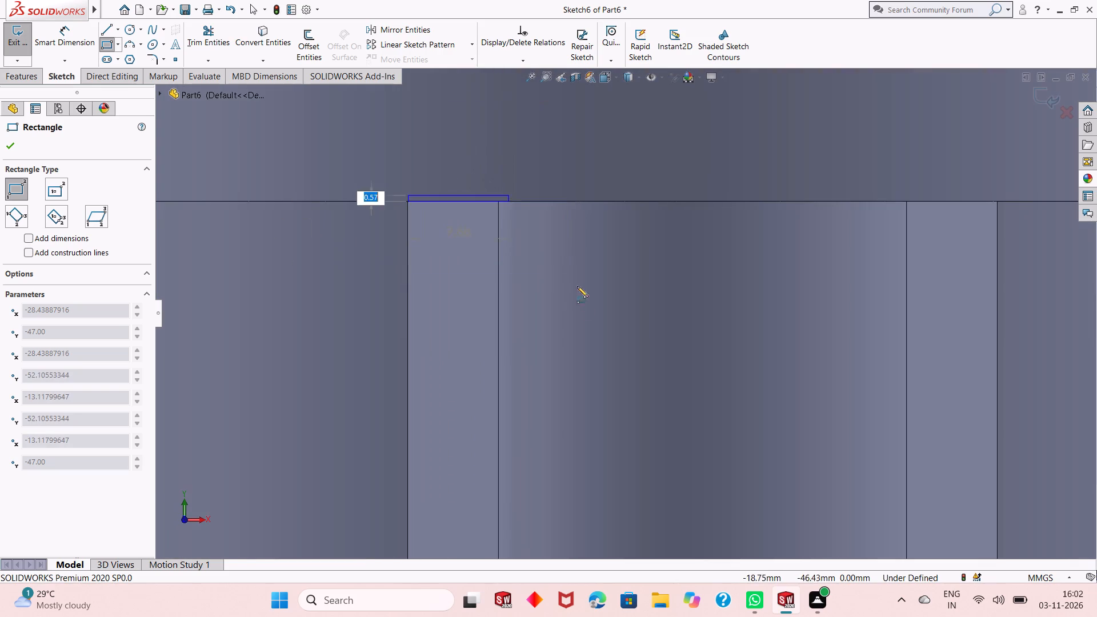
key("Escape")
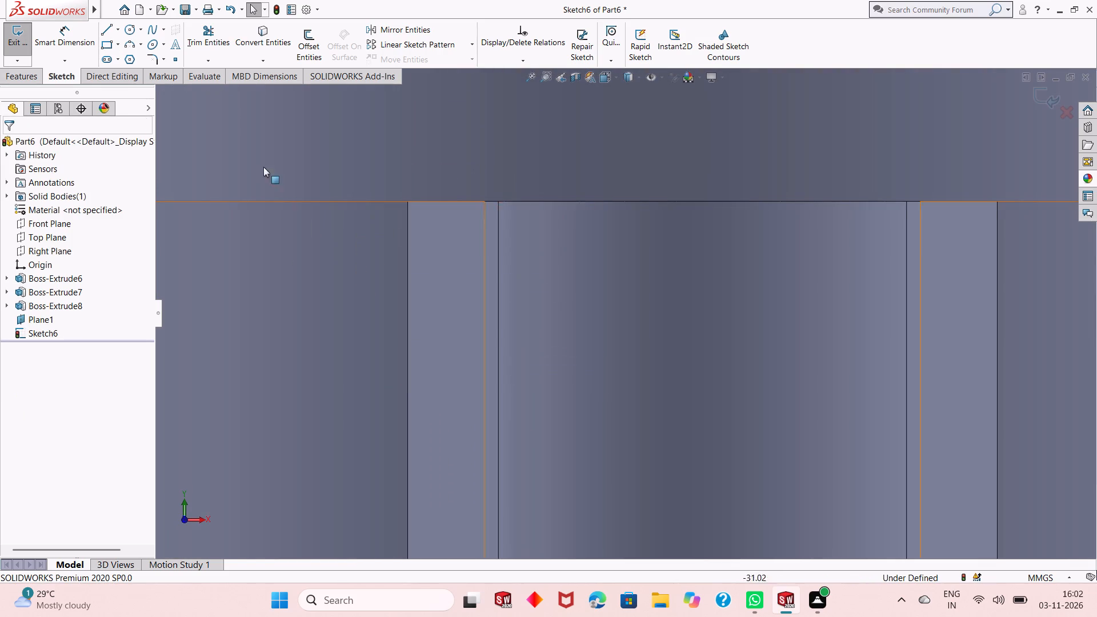
Sketch a corner rectangle 57 mm wide and about 50 mm high on the offset plane, starting at the tapered boss's upper corner.
left_click(105, 41)
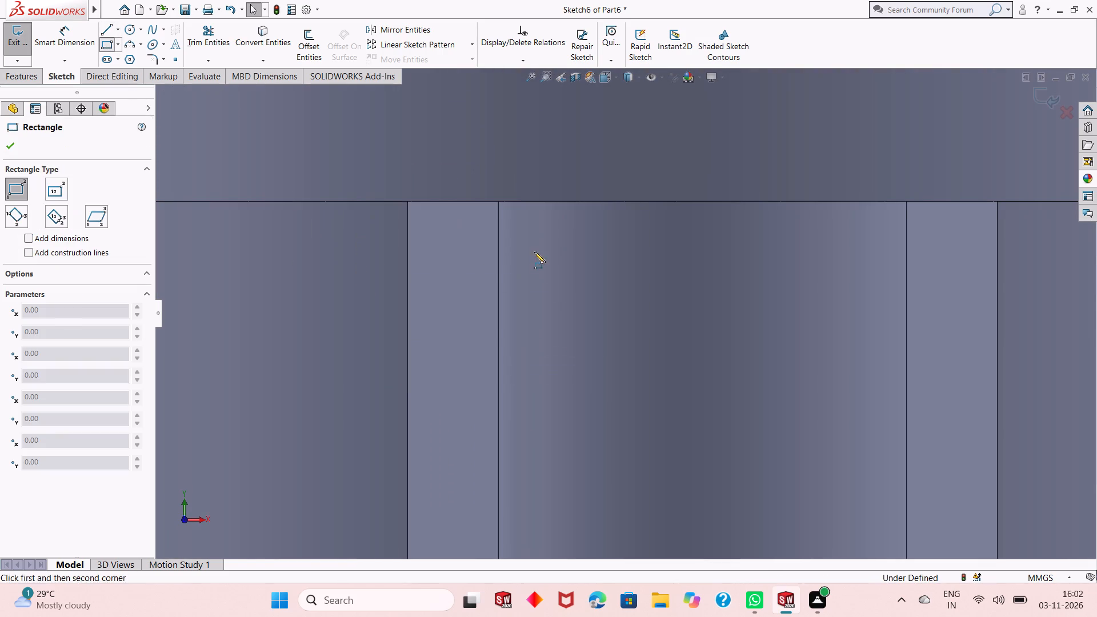
left_click(407, 202)
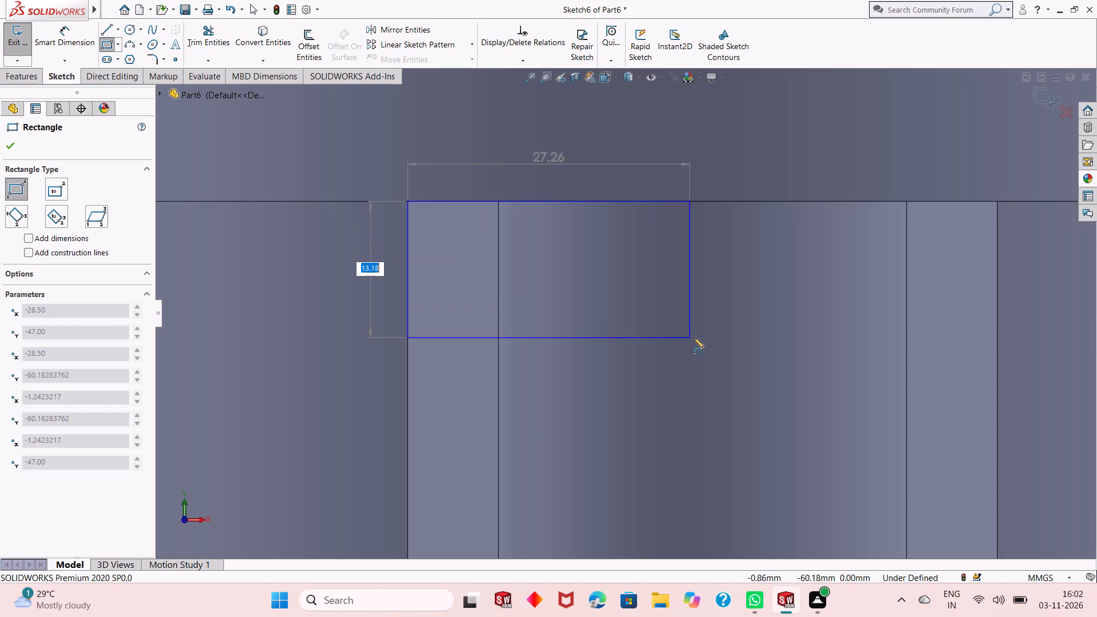
scroll(767, 342, "down", 2)
scroll(767, 343, "up", 9)
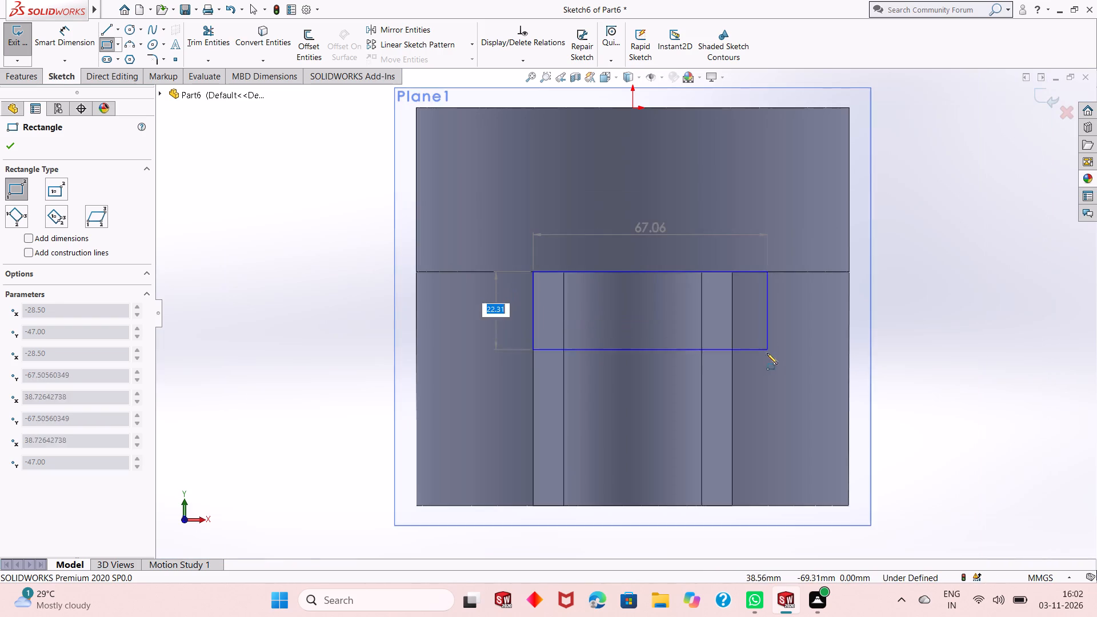
left_click(731, 445)
right_click(886, 374)
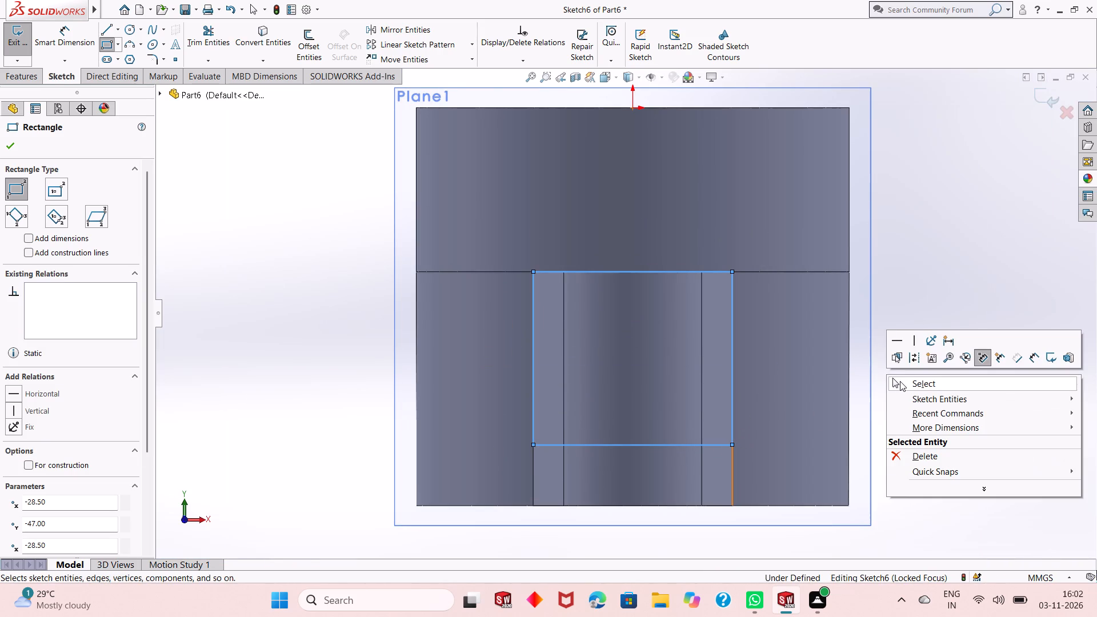
left_click(900, 381)
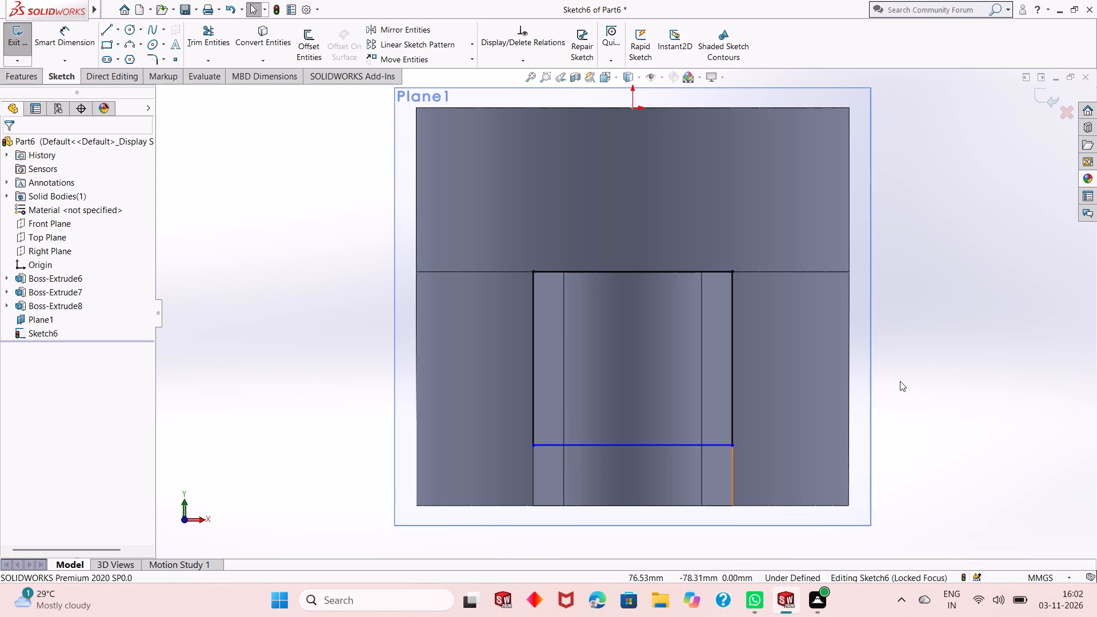
Dimension the rectangle's lower edge 20 mm above the bottom edge of the tapered boss.
left_click(67, 34)
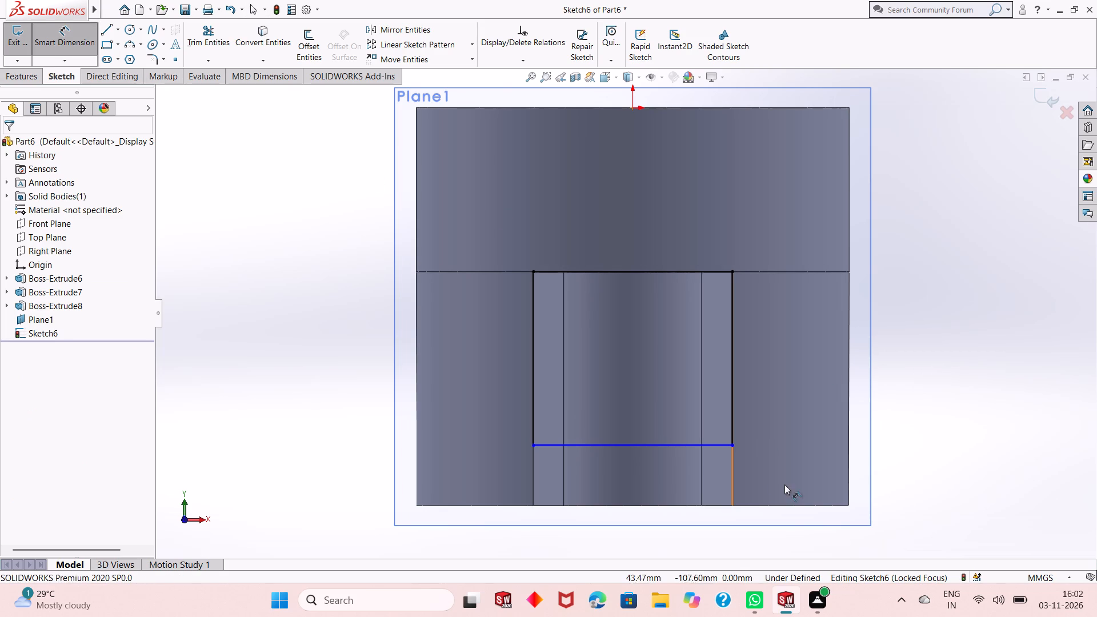
left_click(683, 448)
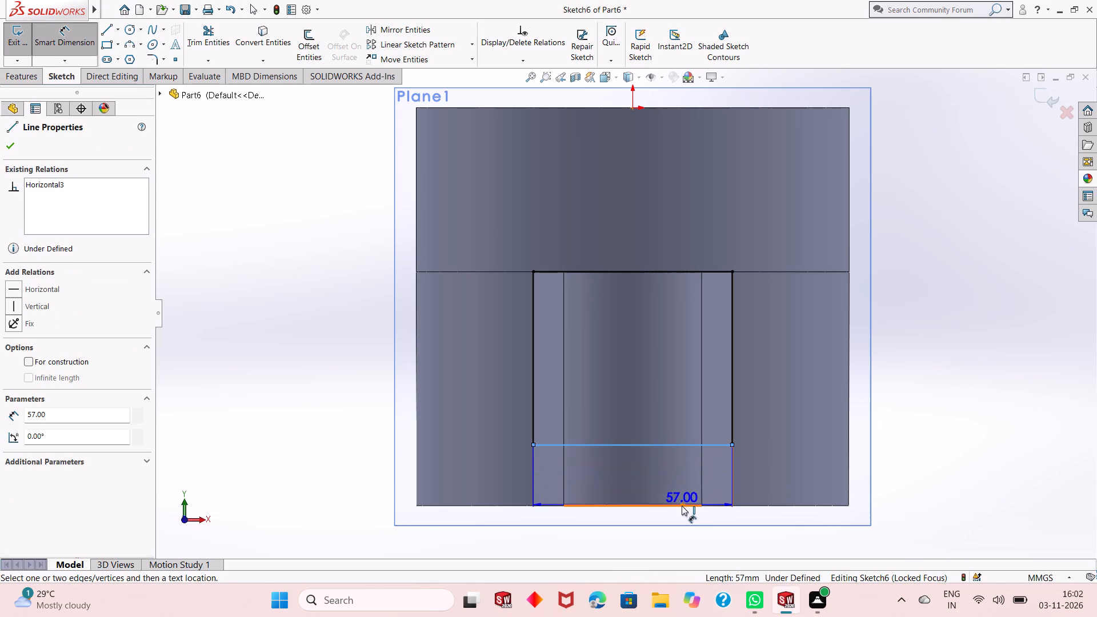
left_click(682, 506)
left_click(940, 483)
type("20")
key("Return")
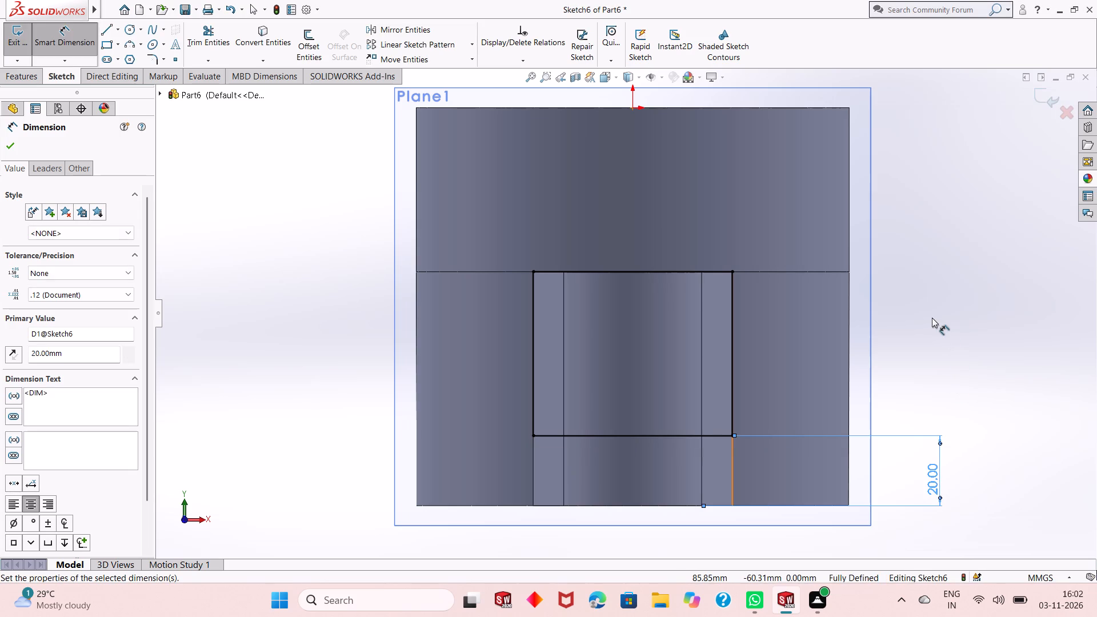
right_click(932, 318)
left_click(938, 355)
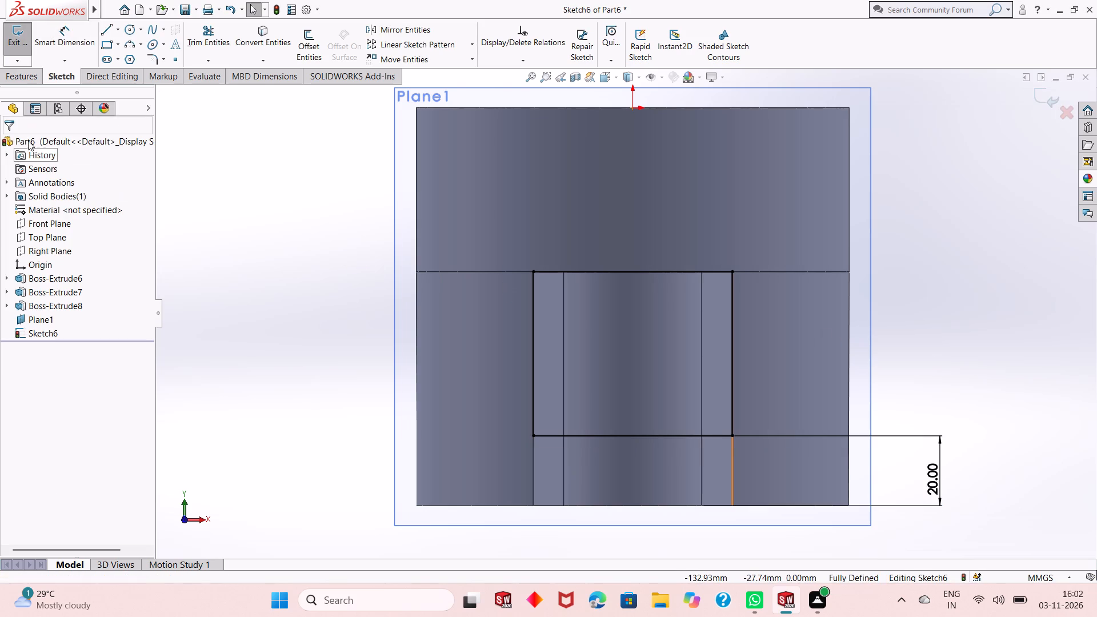
Cut-extrude the rectangle with a Blind depth of 100 mm from the offset plane into the tapered boss.
left_click(24, 79)
left_click(181, 39)
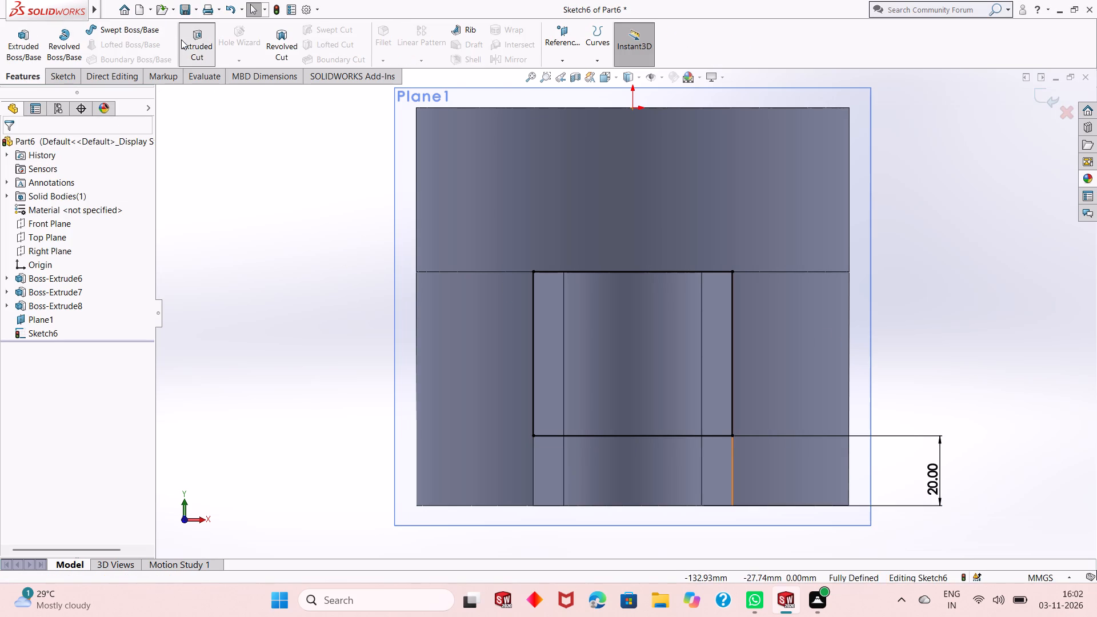
middle_click_drag(306, 293, 371, 293)
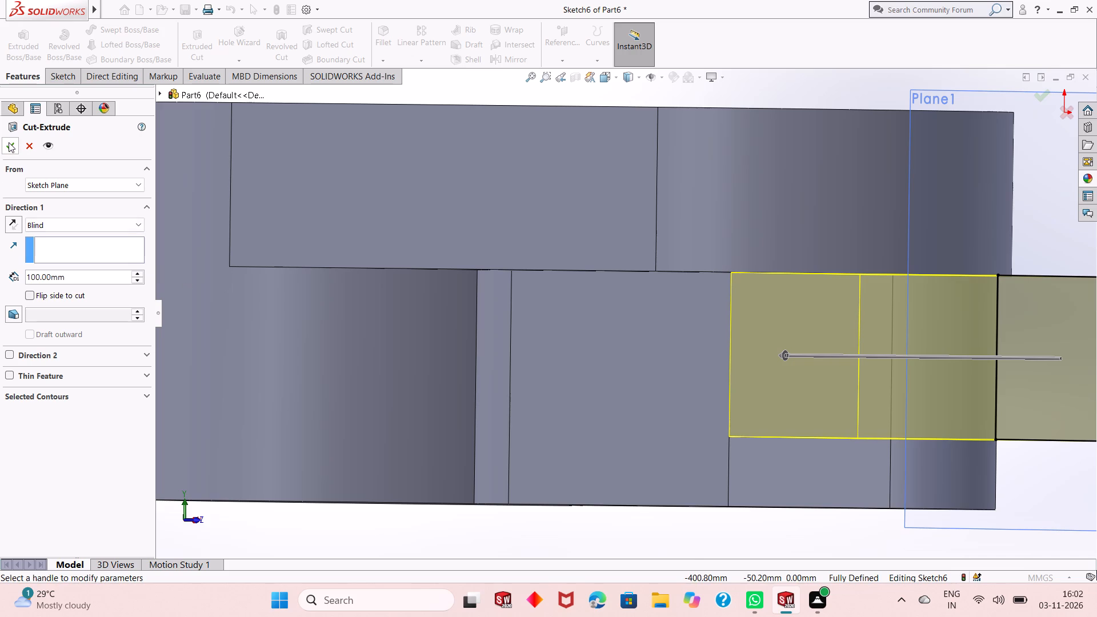
left_click(9, 142)
scroll(619, 333, "up", 4)
left_click(919, 315)
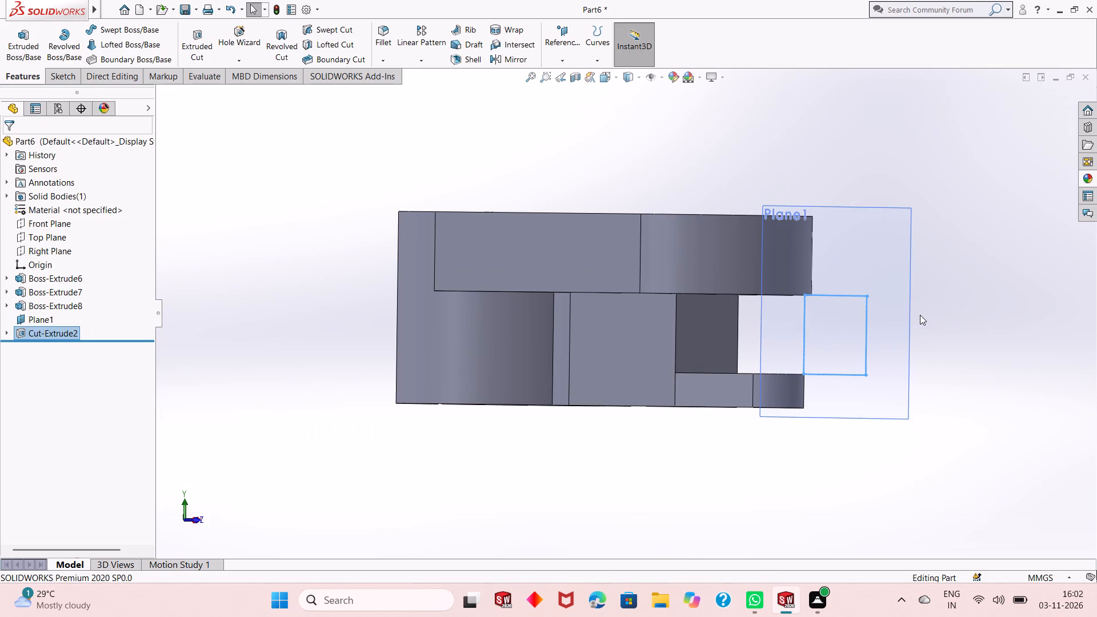
Hide the offset plane, Plane1.
right_click(886, 309)
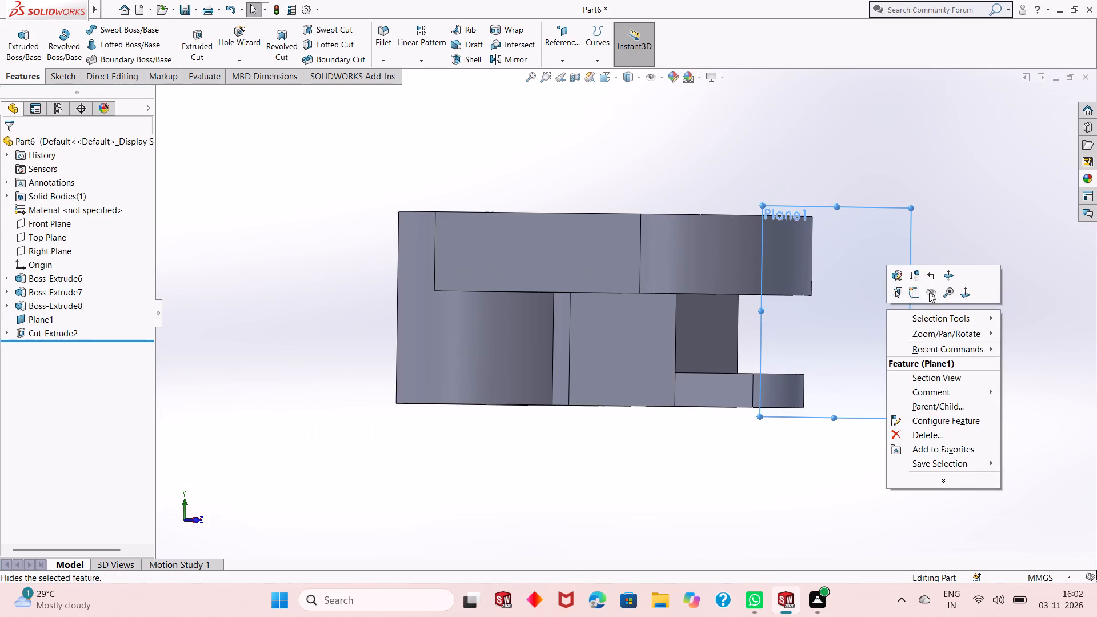
left_click(930, 293)
Examine the notched tapered boss and the rest of the part from the side, underside and top.
middle_click_drag(762, 326, 824, 208)
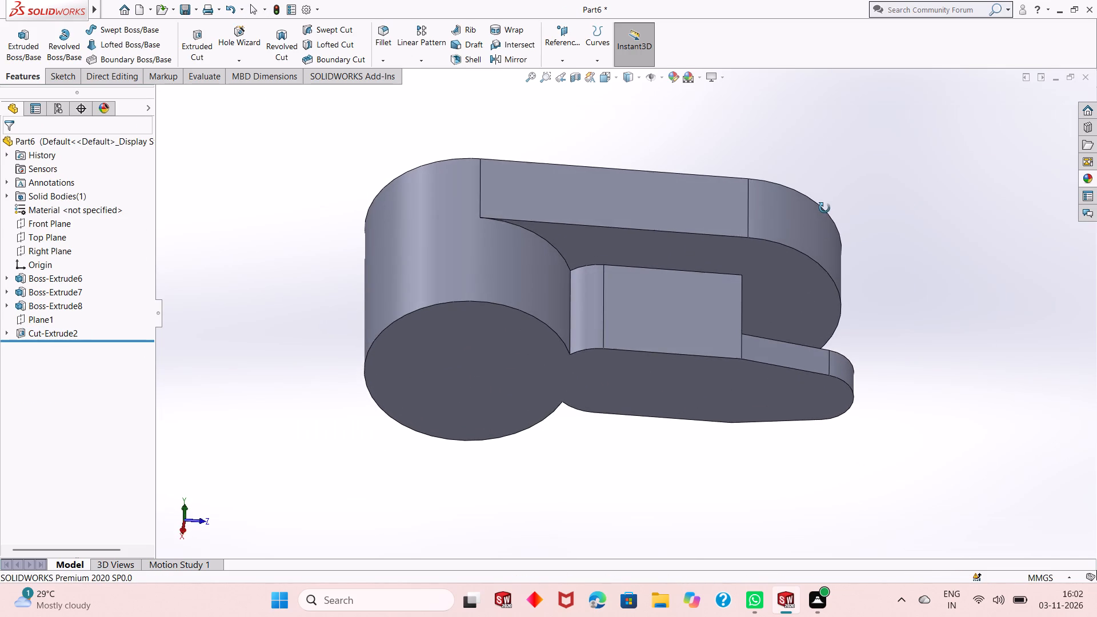
middle_click_drag(824, 208, 793, 357)
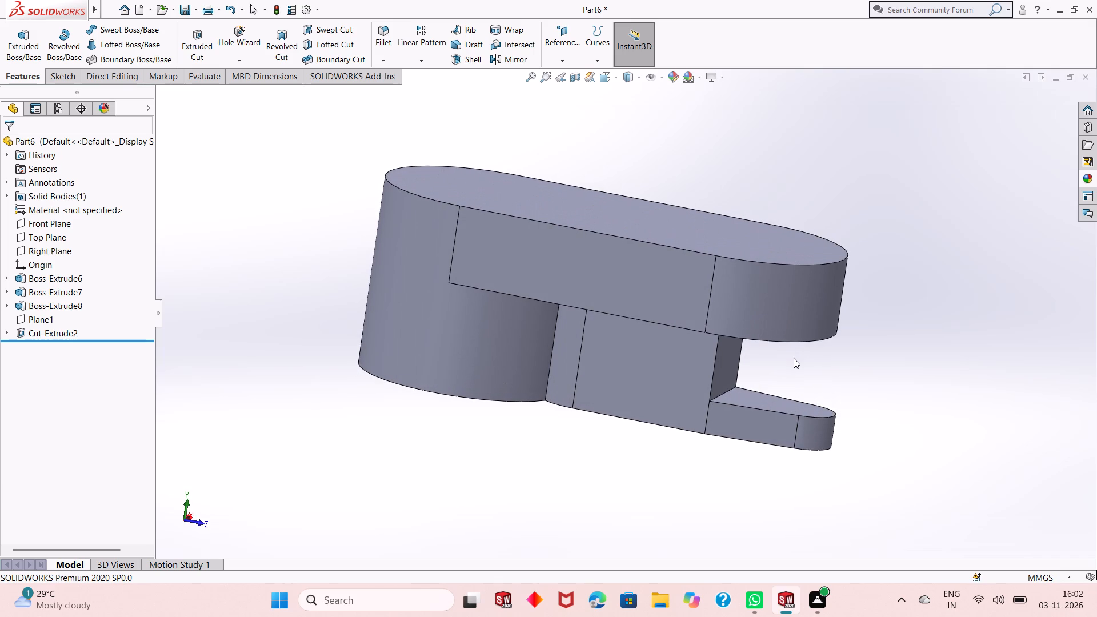
middle_click_drag(794, 358, 754, 382)
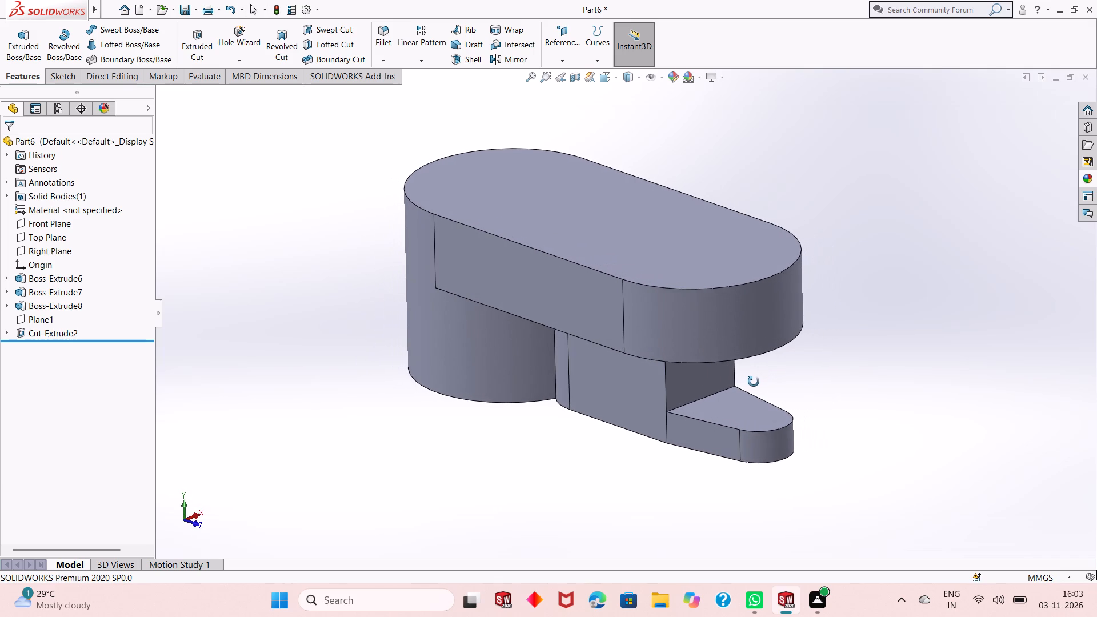
middle_click_drag(754, 382, 804, 329)
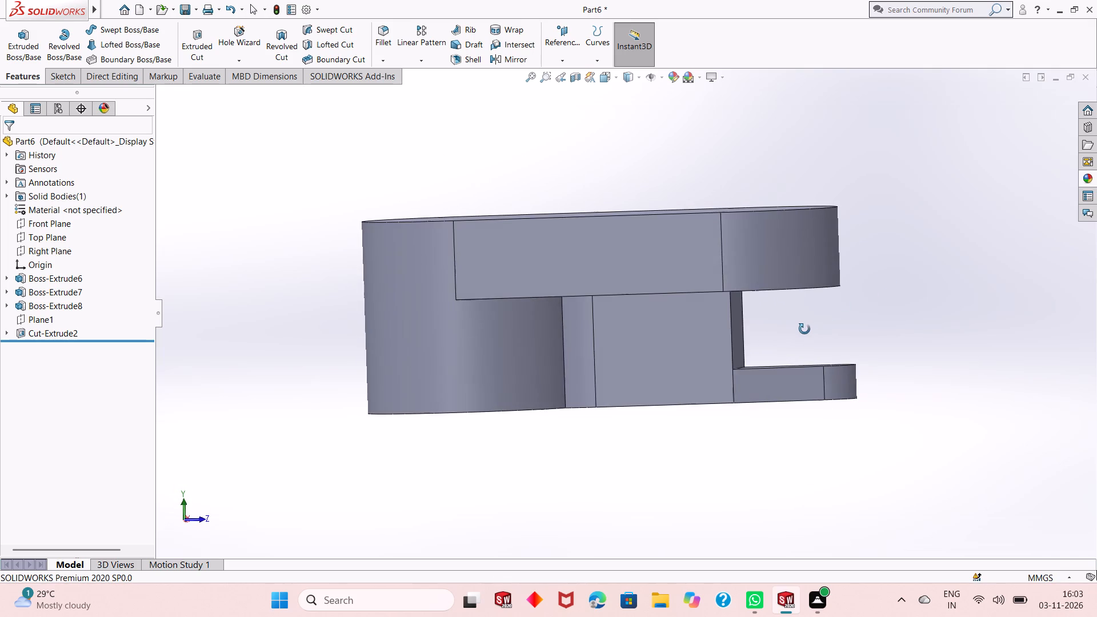
middle_click_drag(804, 329, 802, 329)
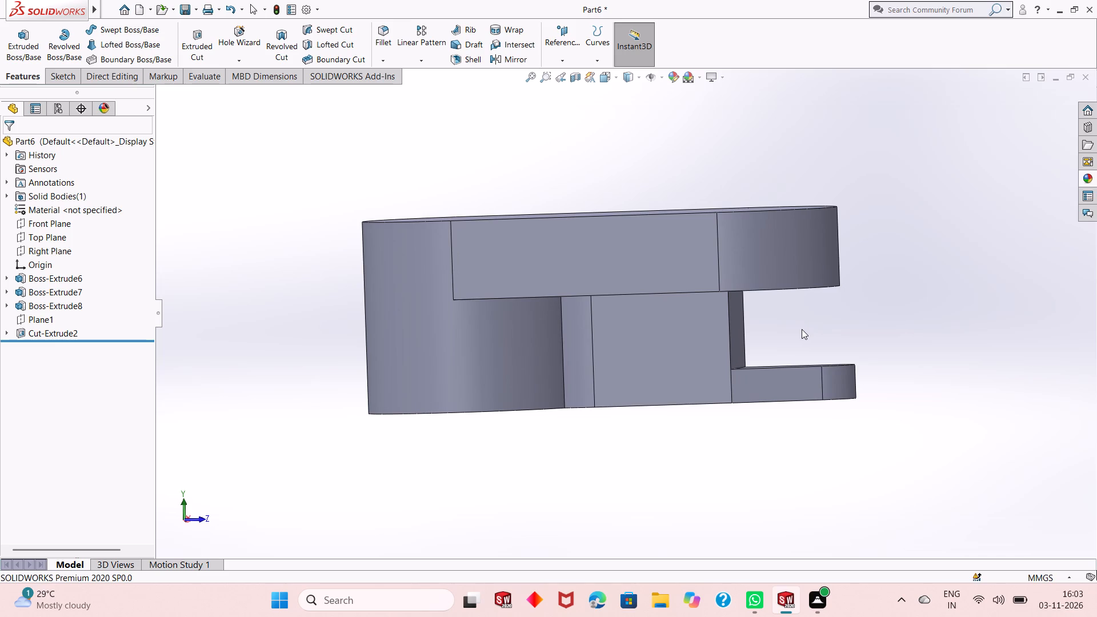
middle_click_drag(796, 333, 762, 322)
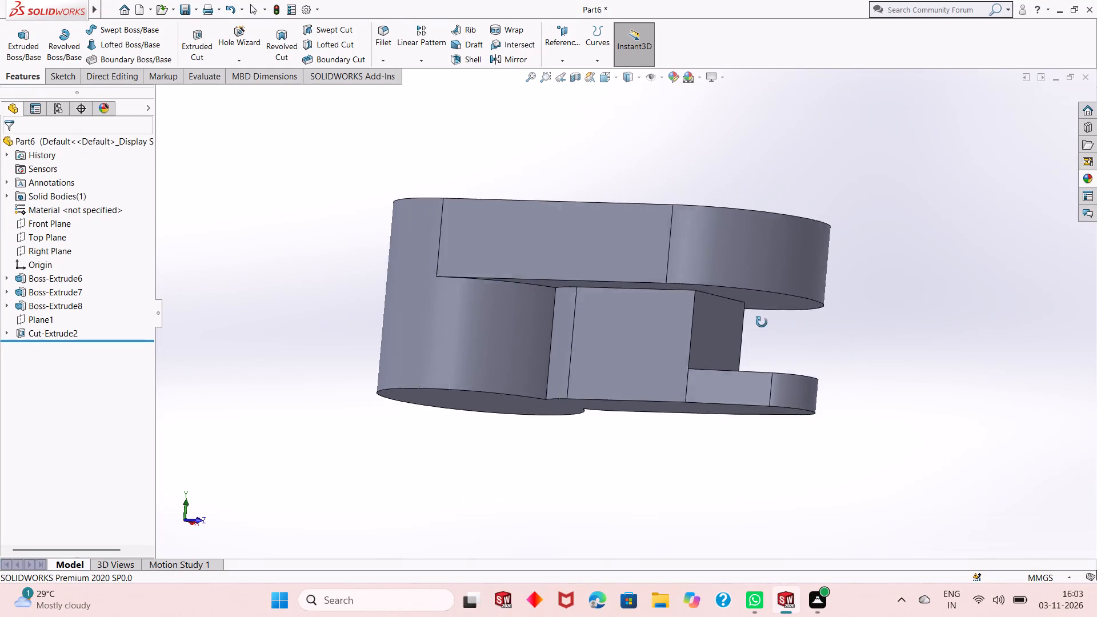
middle_click_drag(762, 322, 756, 358)
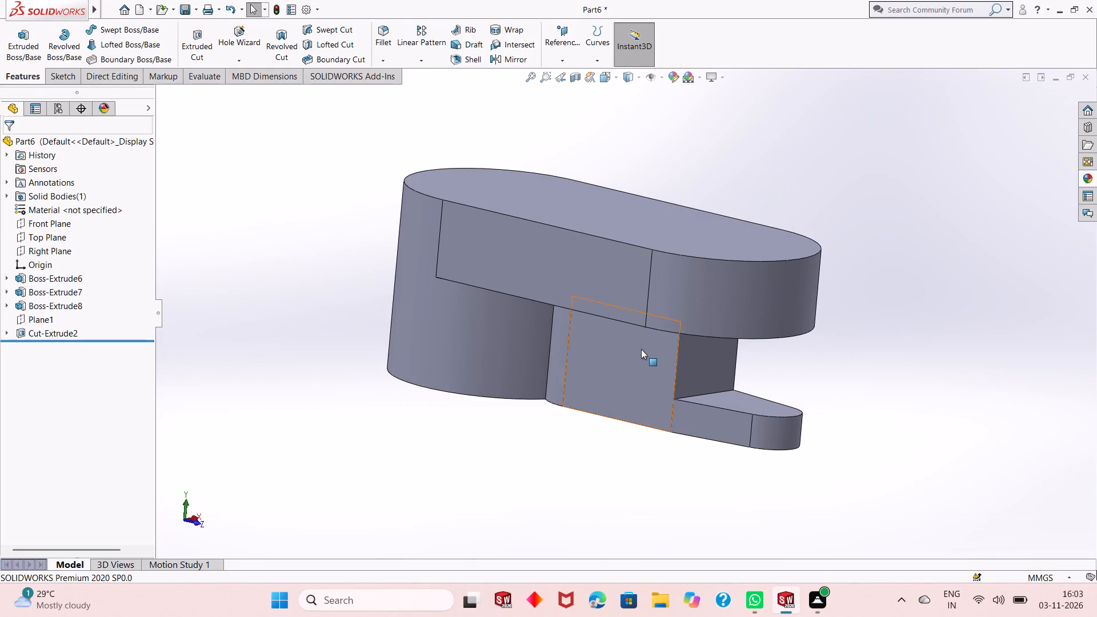
scroll(639, 349, "up", 2)
scroll(626, 265, "down", 1)
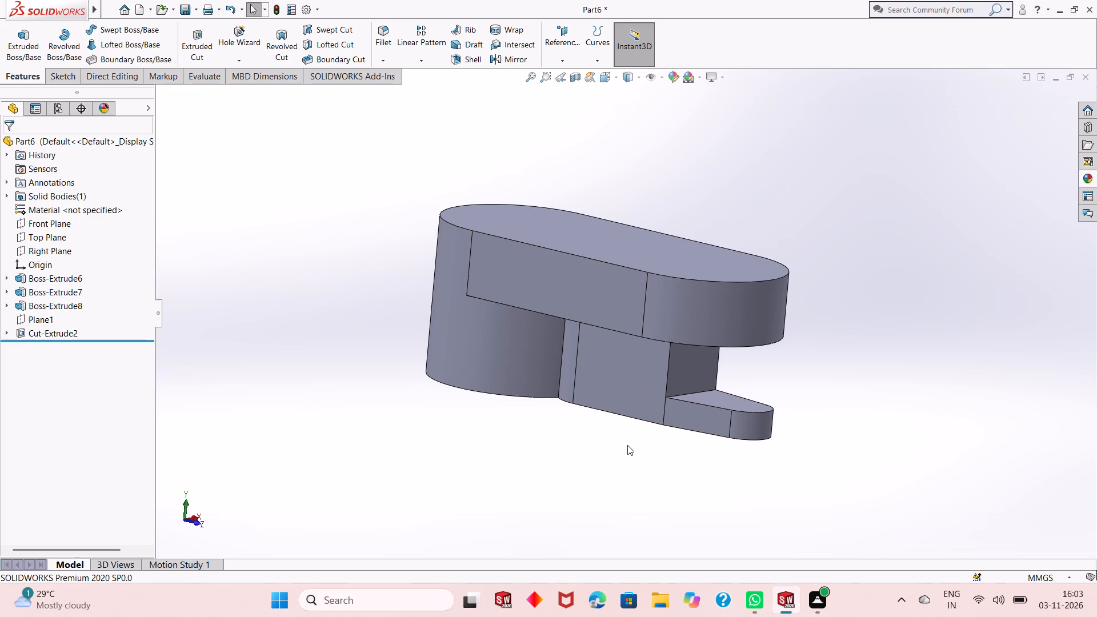
middle_click_drag(627, 446, 514, 382)
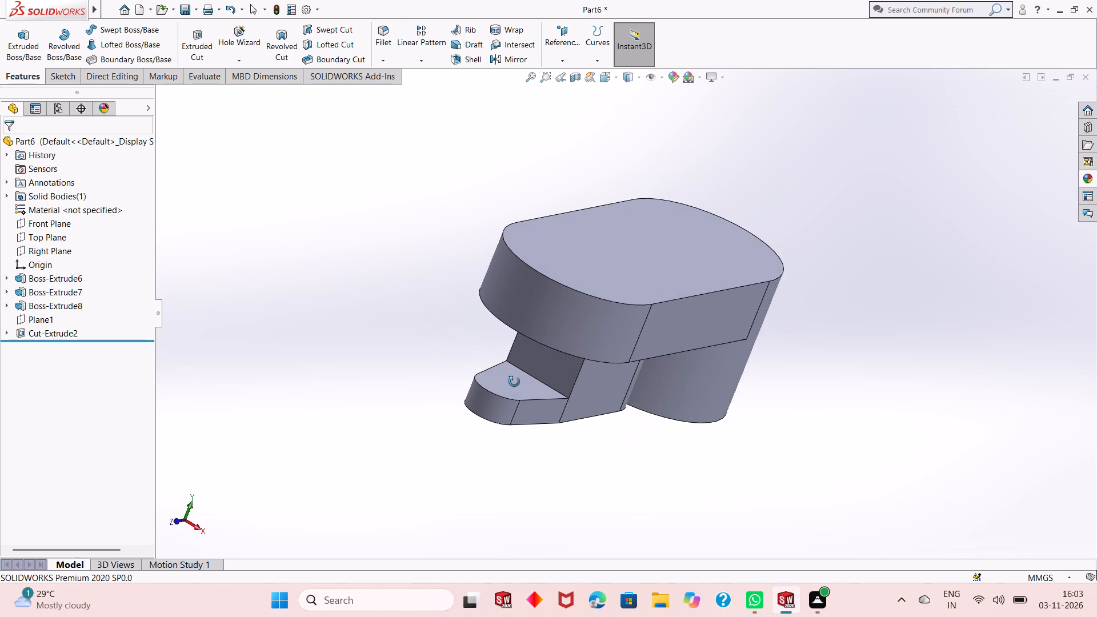
middle_click_drag(514, 382, 652, 217)
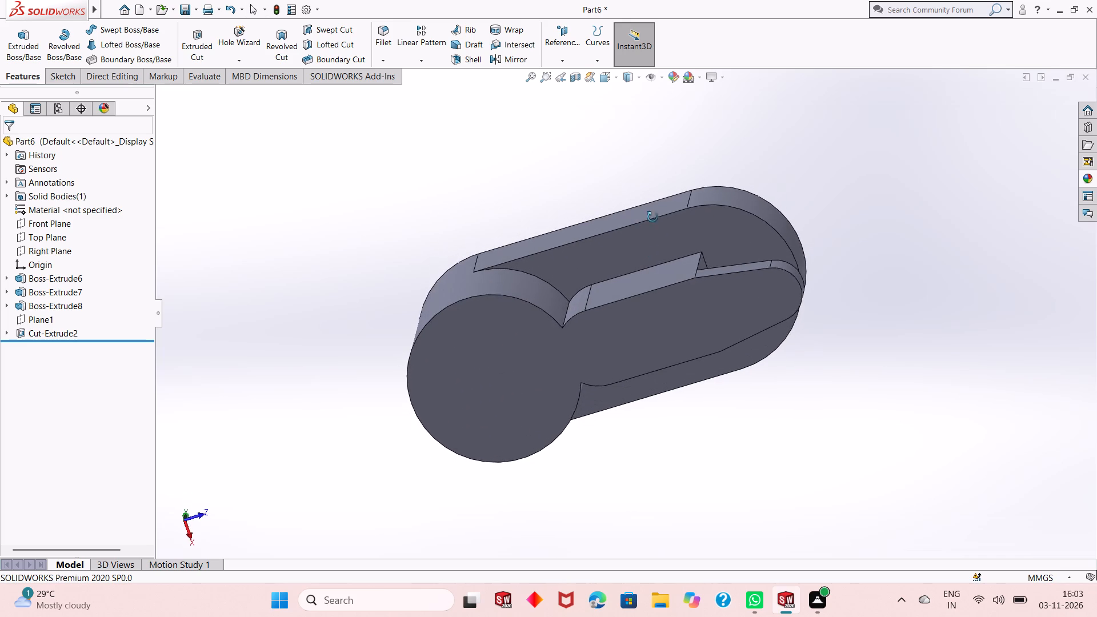
middle_click_drag(652, 217, 676, 489)
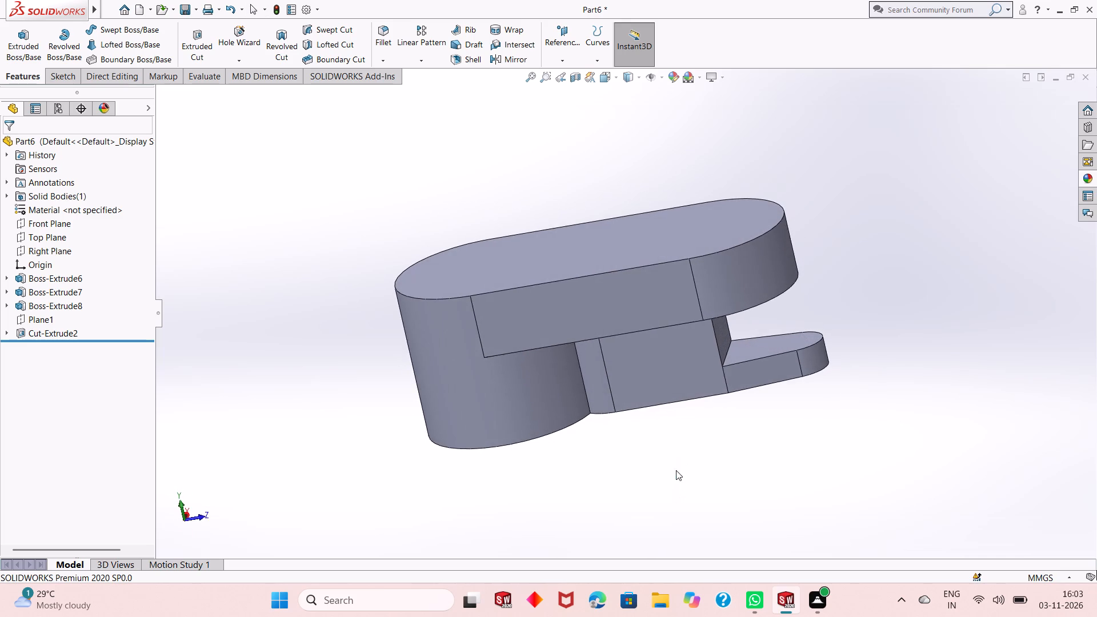
middle_click_drag(692, 338, 679, 414)
scroll(631, 230, "down", 2)
middle_click_drag(614, 453, 640, 371)
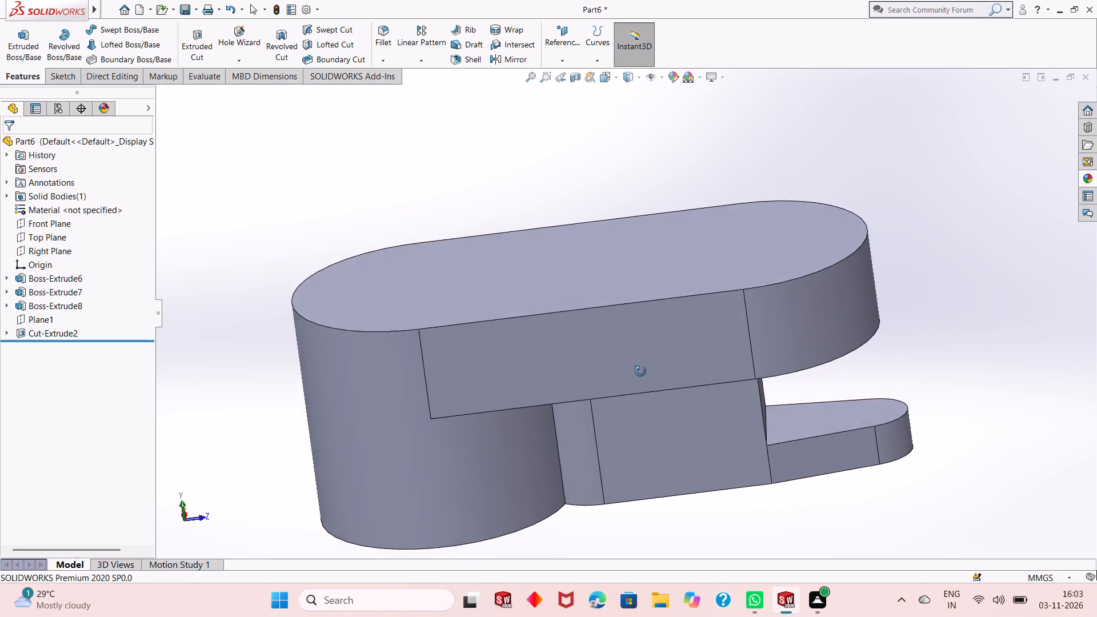
middle_click_drag(640, 371, 648, 344)
middle_click_drag(615, 416, 614, 357)
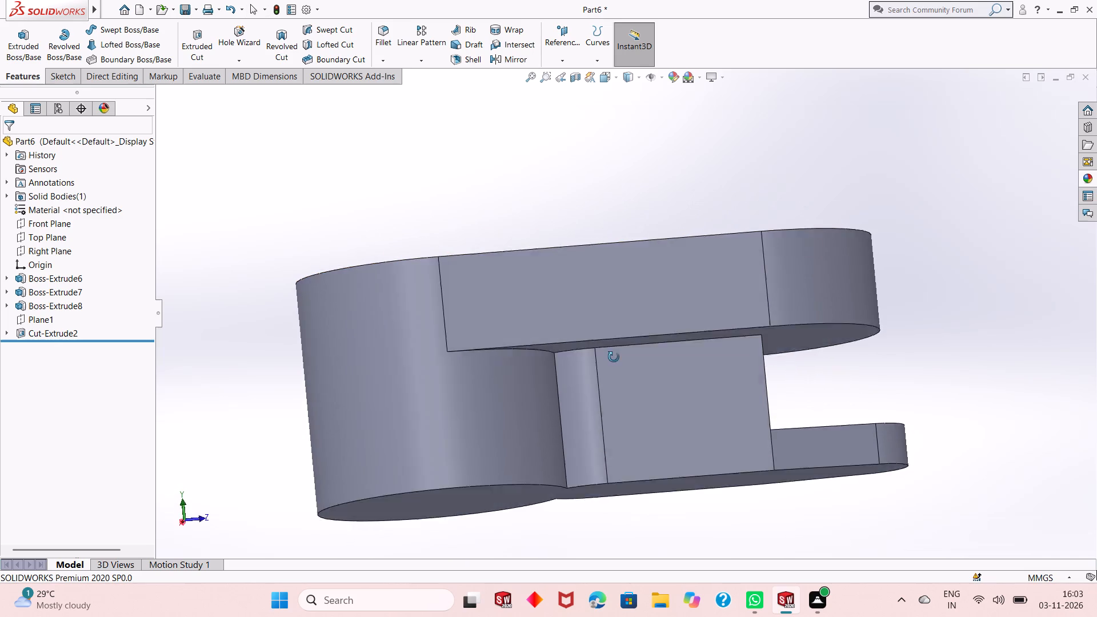
middle_click_drag(614, 357, 579, 396)
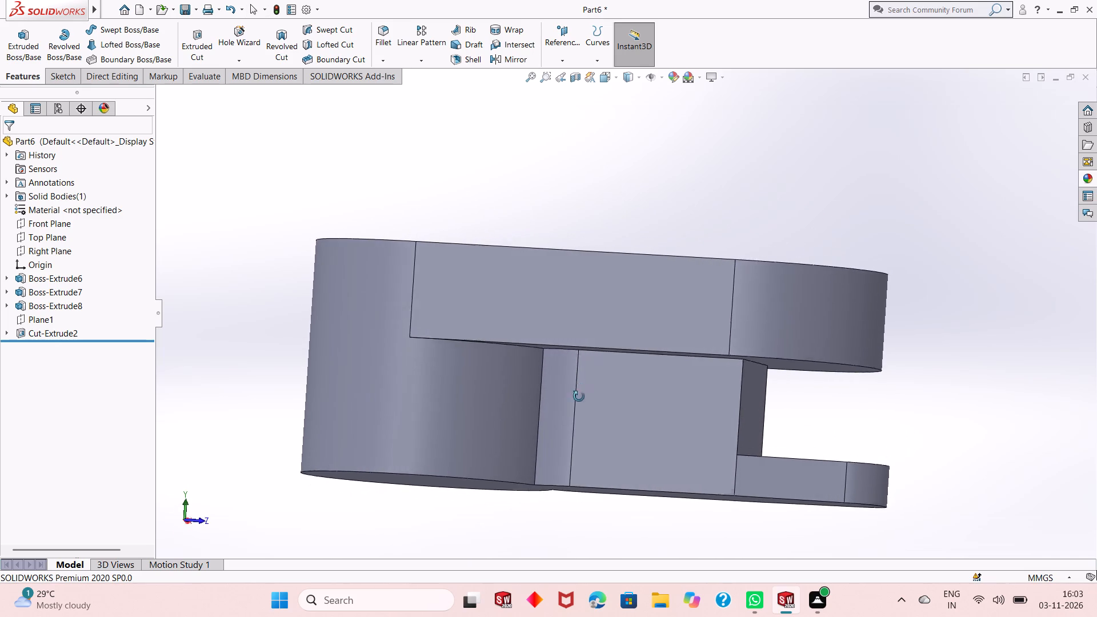
middle_click_drag(579, 396, 594, 386)
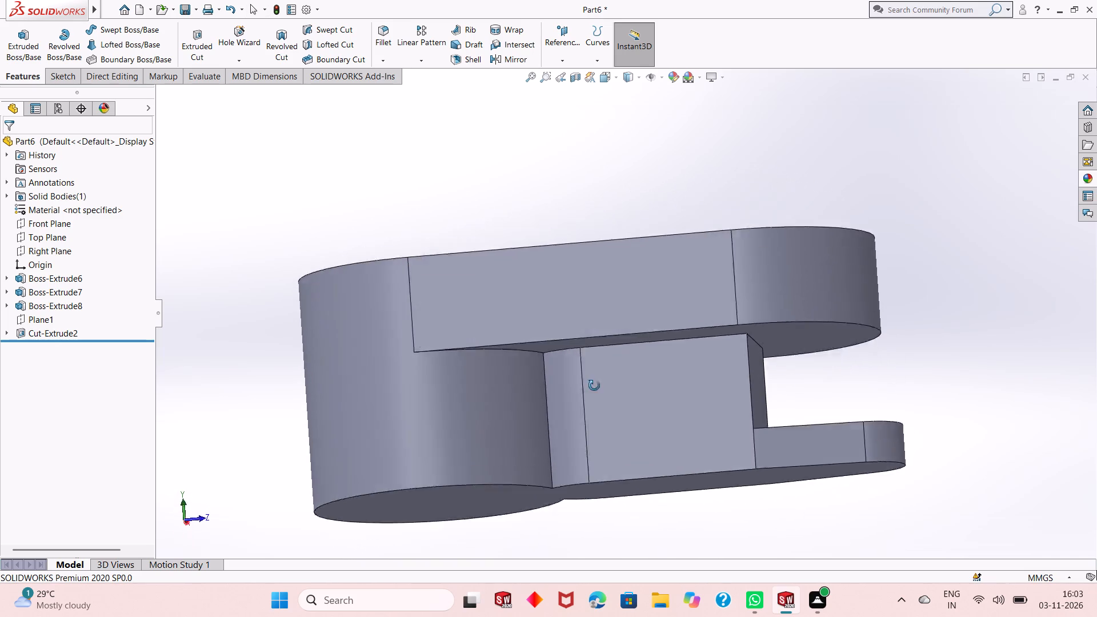
middle_click_drag(594, 386, 591, 492)
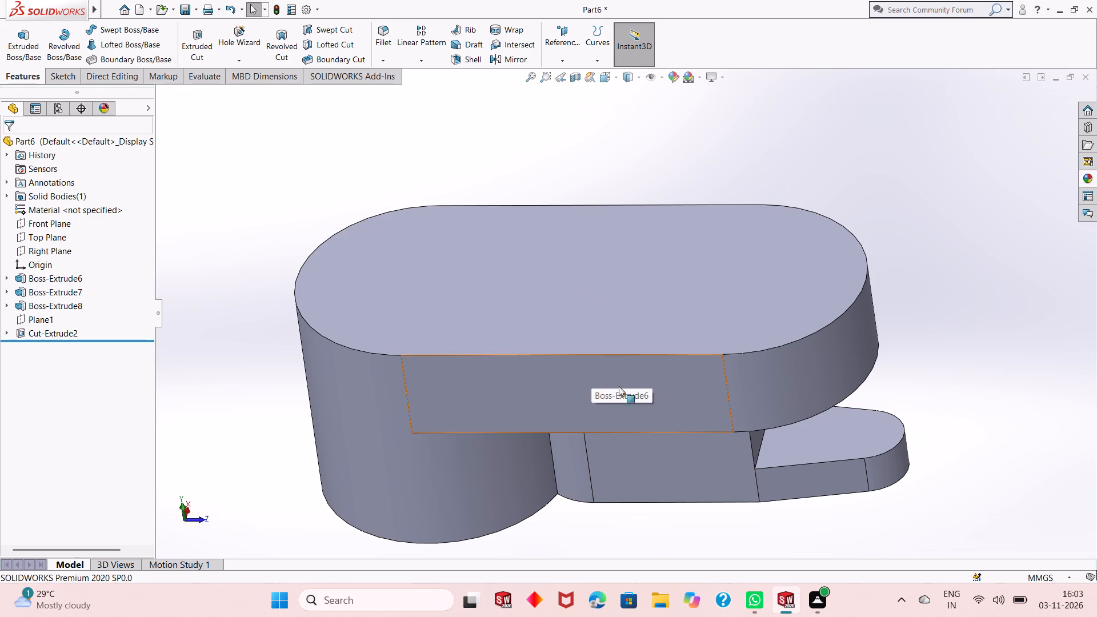
middle_click_drag(618, 397, 617, 346)
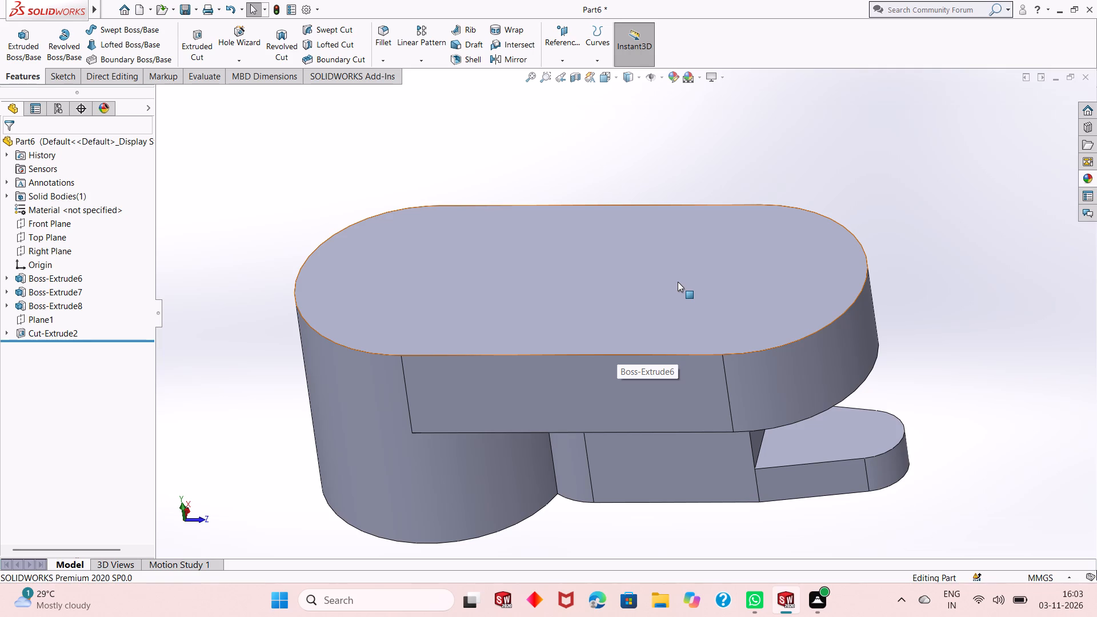
Start a sketch on the slot body's top face and draw a circle of about 57 mm radius centred on the origin.
left_click(724, 269)
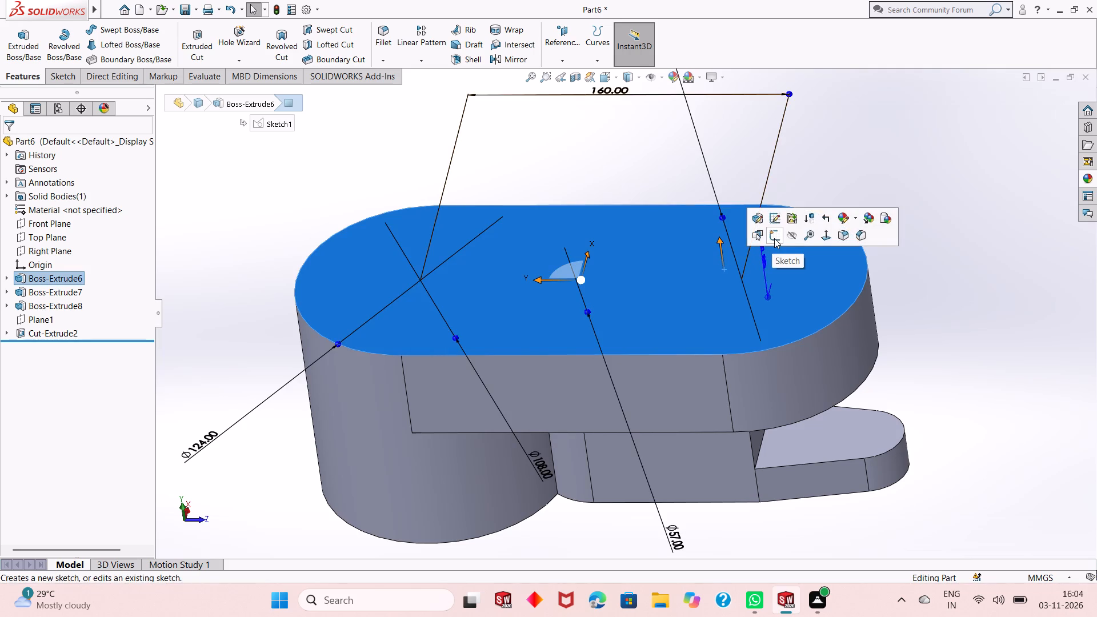
left_click(774, 238)
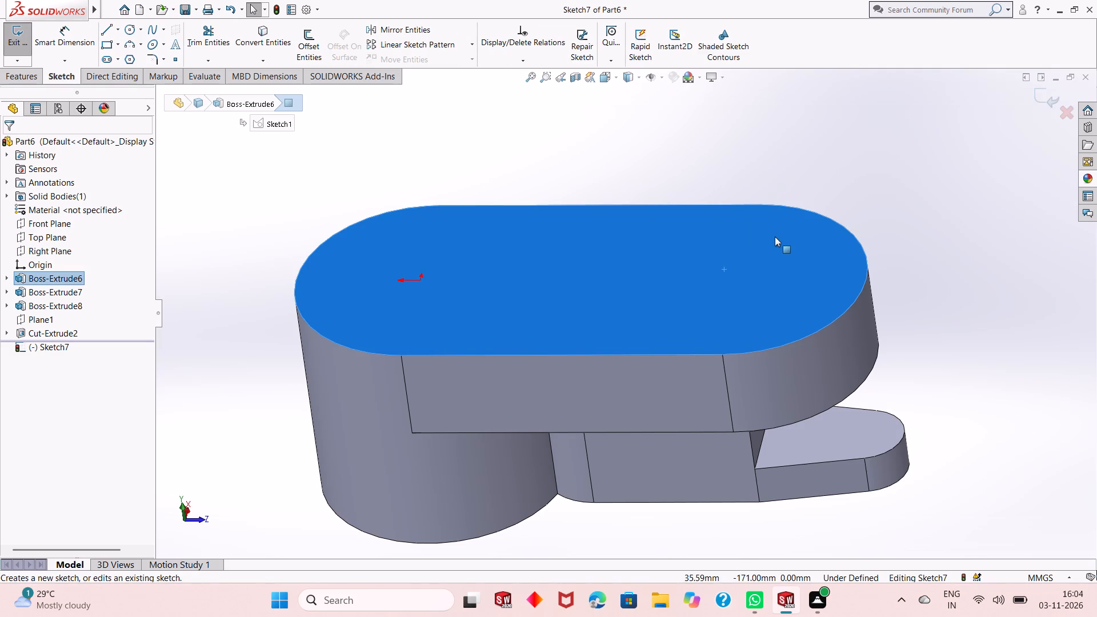
left_click(832, 195)
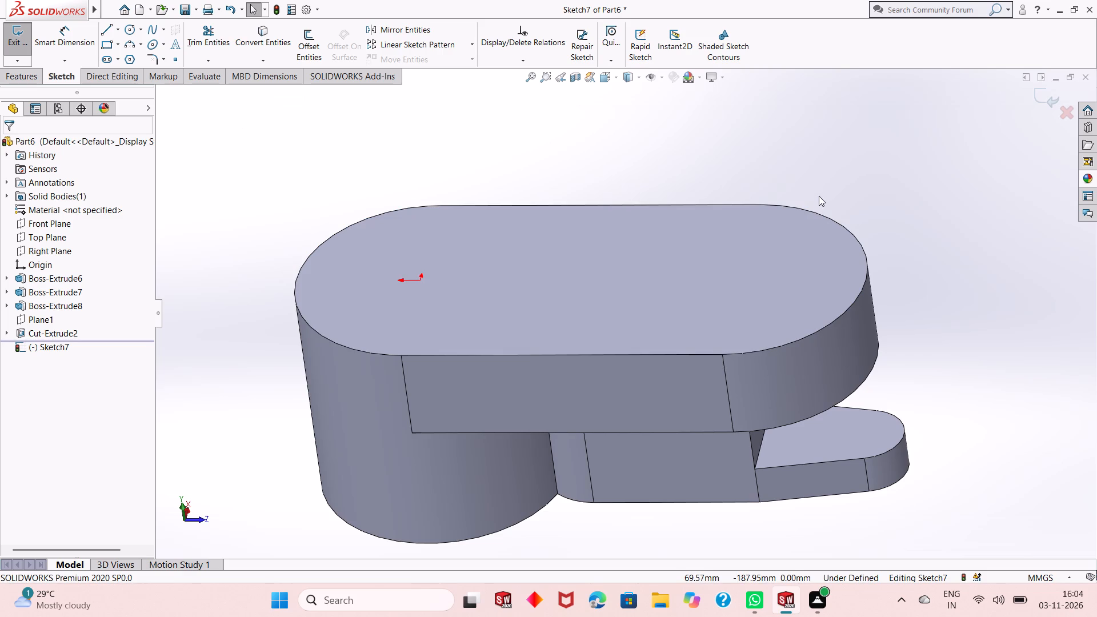
left_click(126, 27)
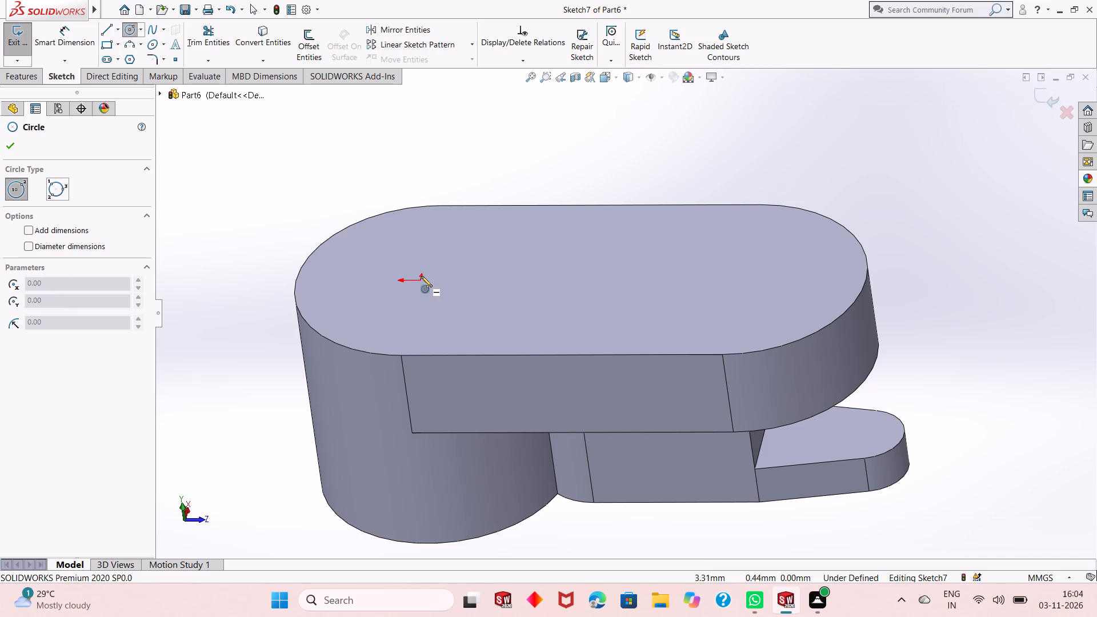
left_click(421, 280)
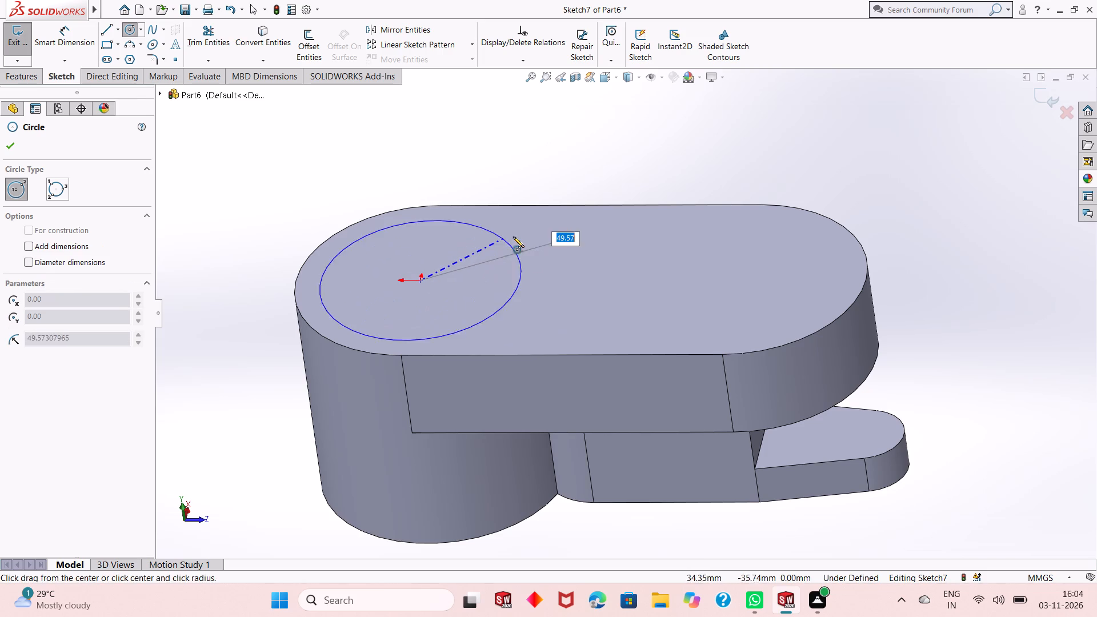
left_click(518, 234)
right_click(530, 133)
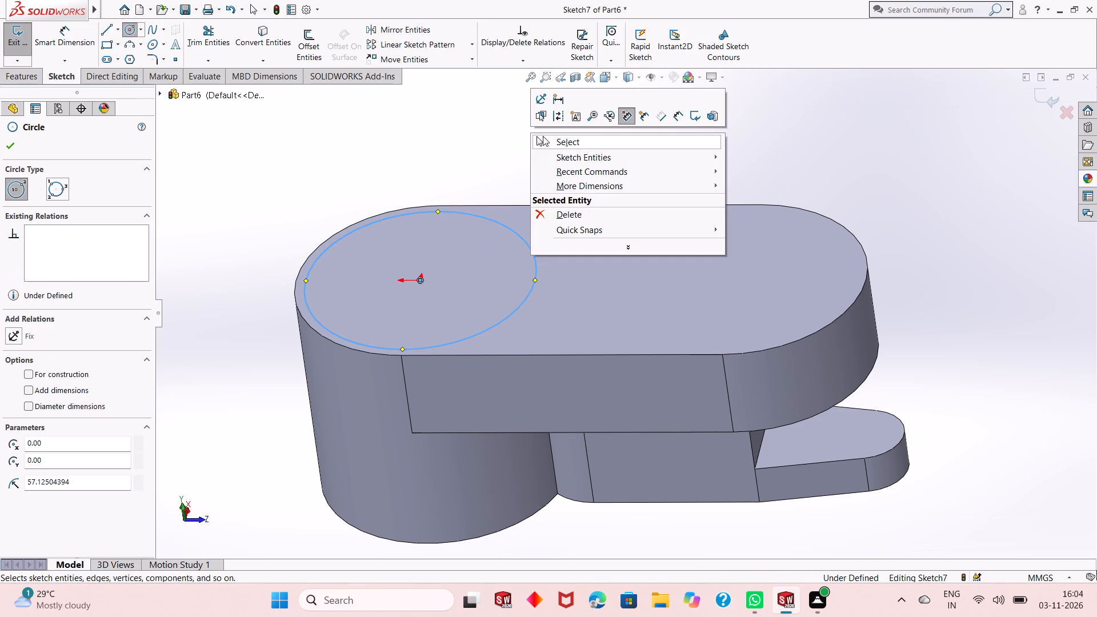
left_click(543, 136)
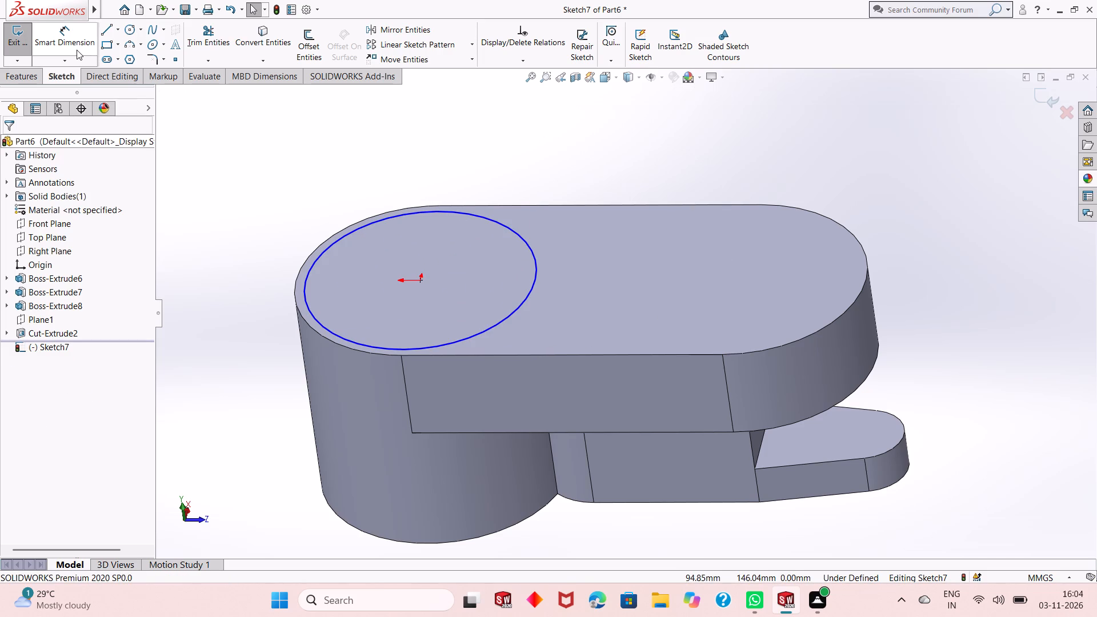
Dimension the origin-centred circle's diameter to 108 mm.
left_click(77, 49)
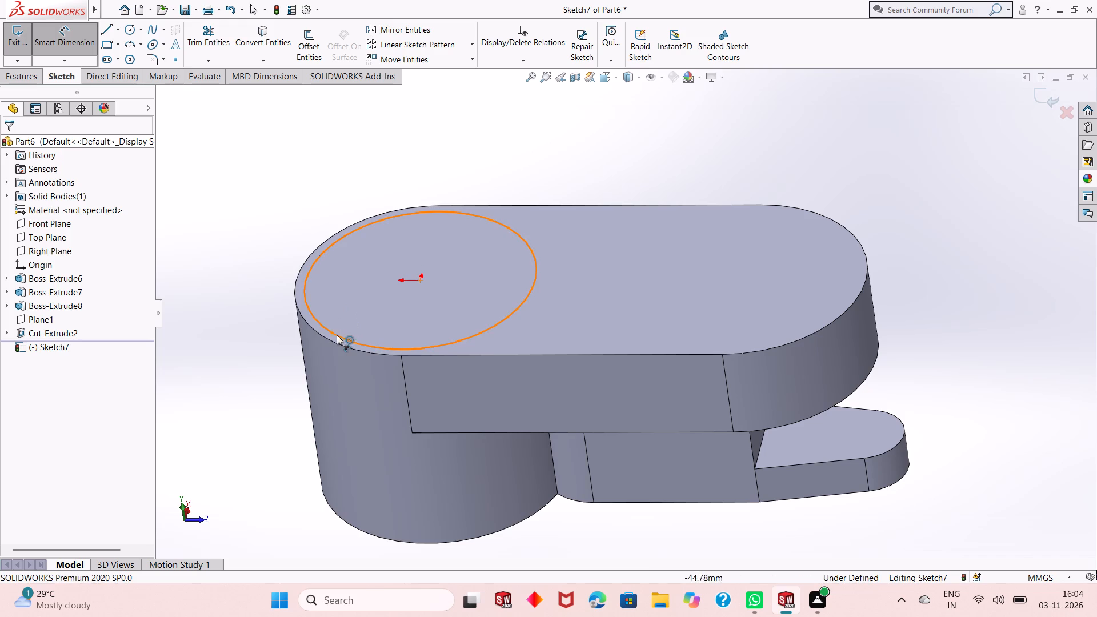
left_click(337, 336)
left_click(257, 382)
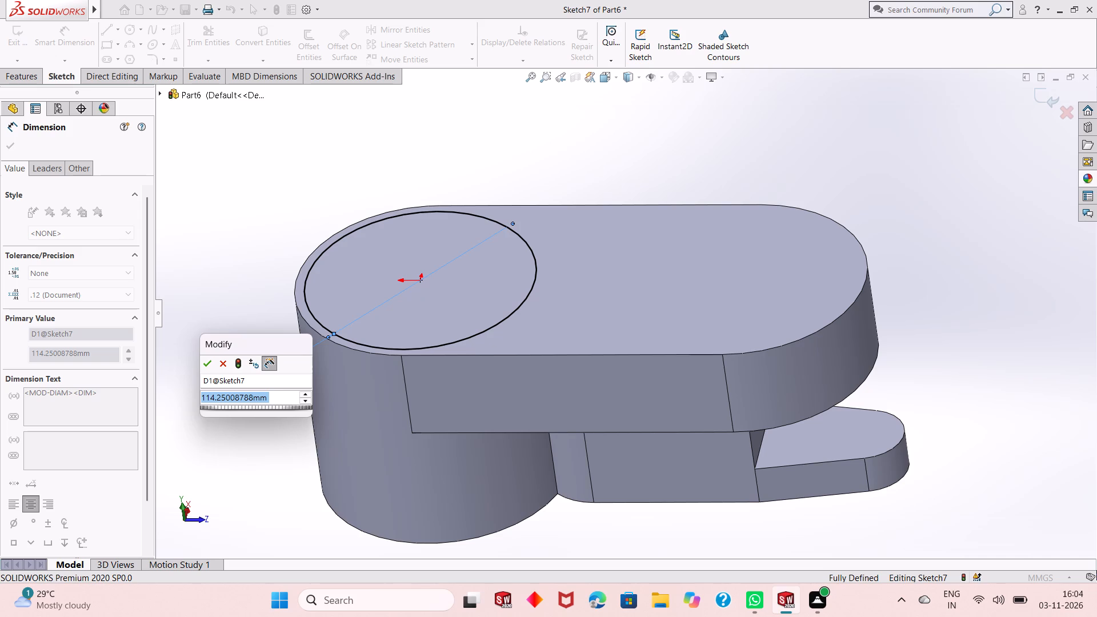
type("108")
key("Return")
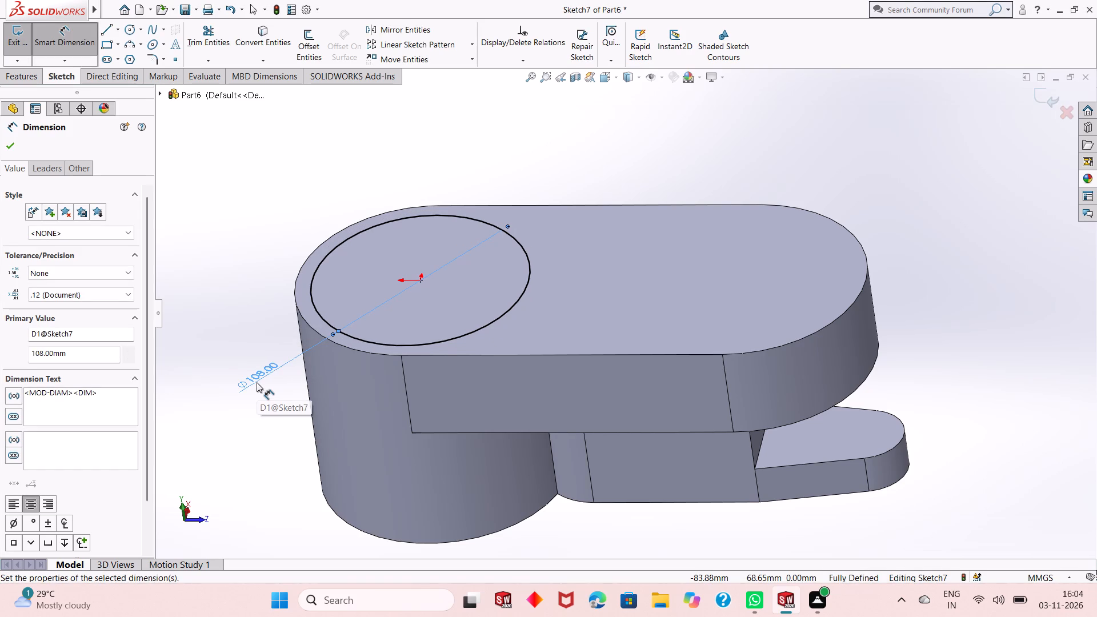
key("ctrl+8")
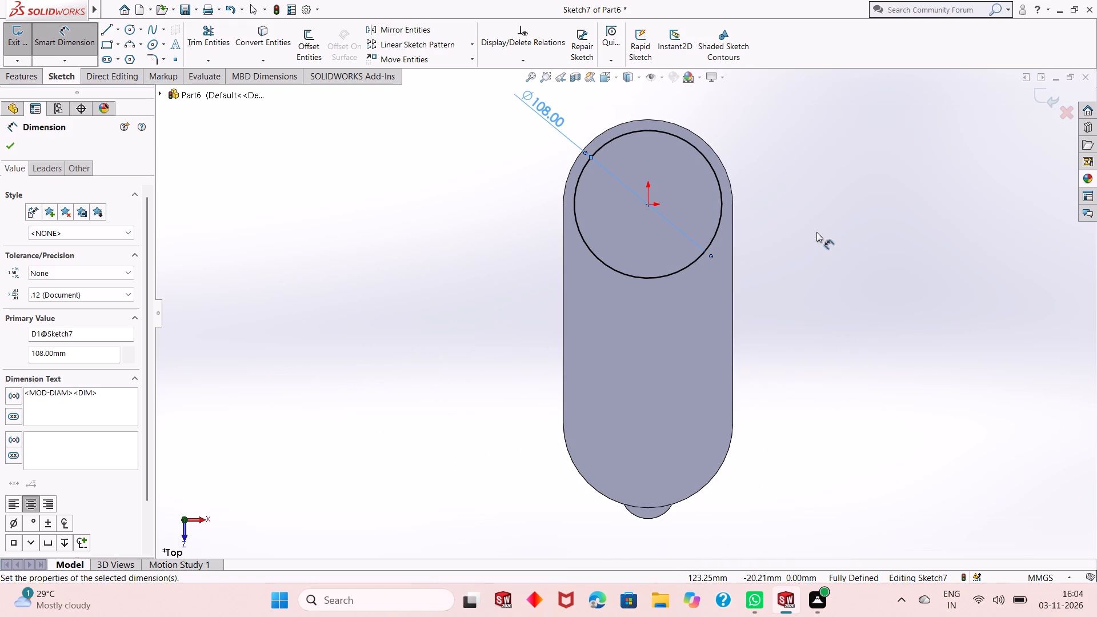
right_click(816, 232)
left_click(835, 273)
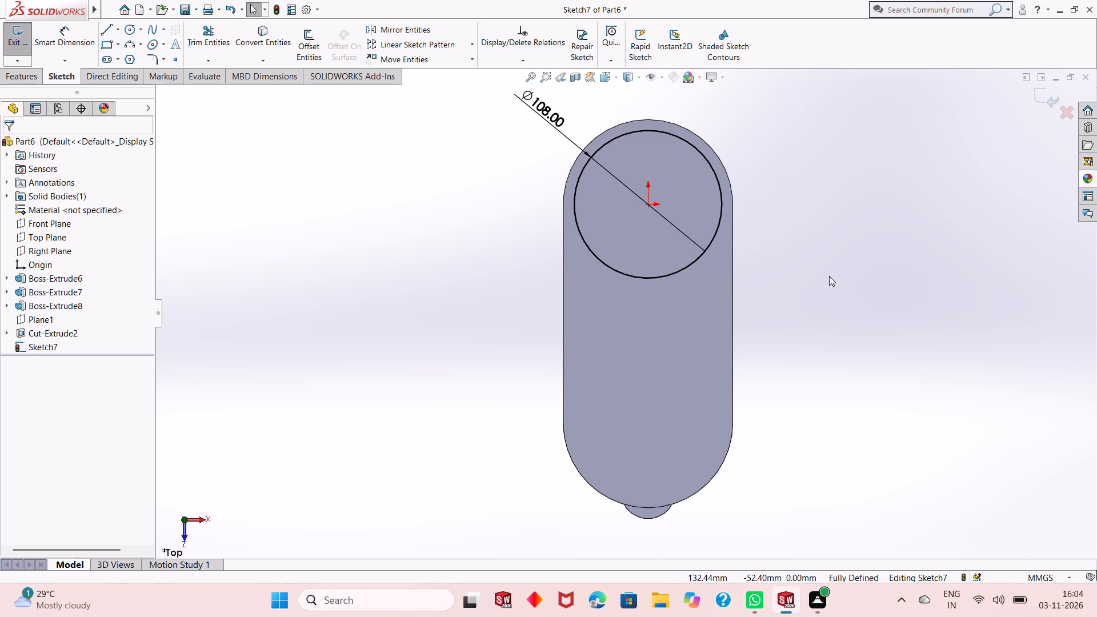
Draw a second circle of about 22 mm radius on the slot's centreline, about 84 mm from the origin.
left_click(131, 30)
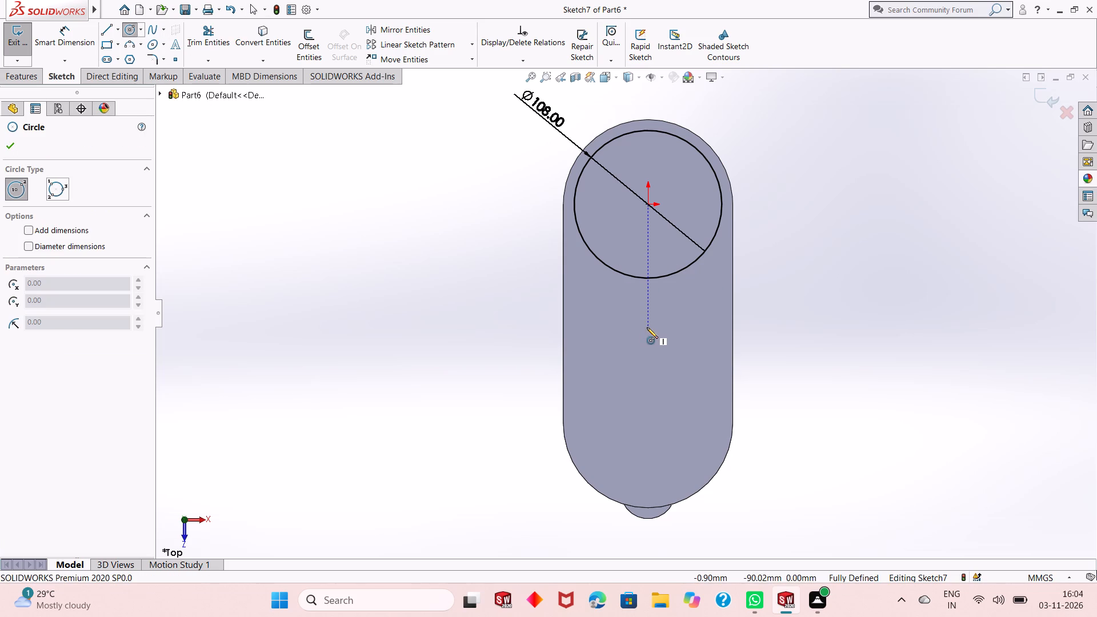
left_click(647, 319)
left_click(646, 348)
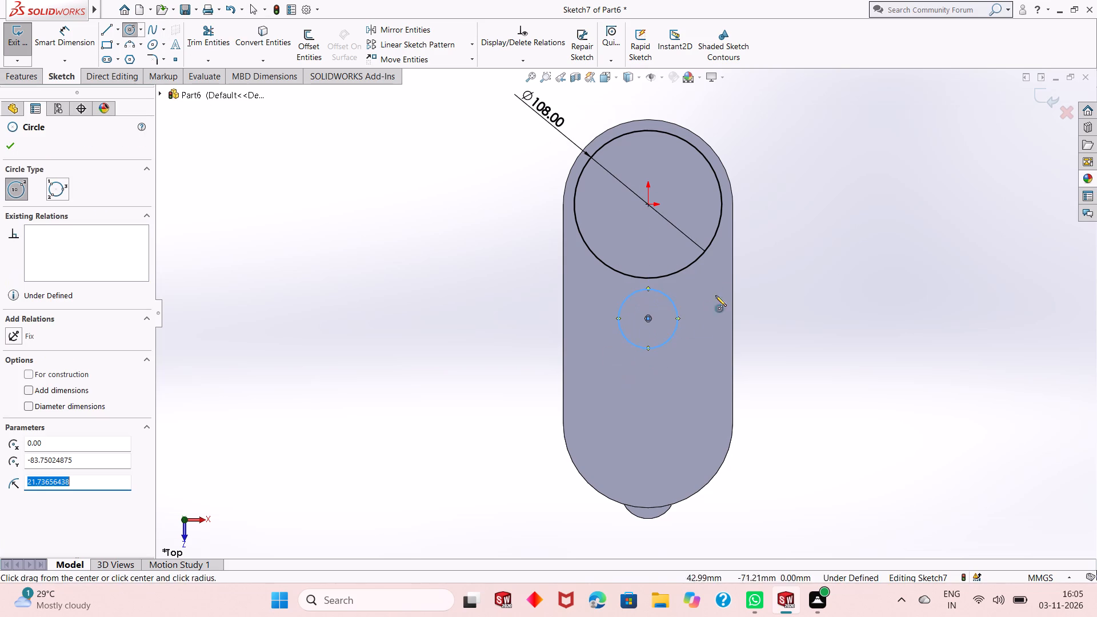
right_click(802, 211)
left_click(817, 223)
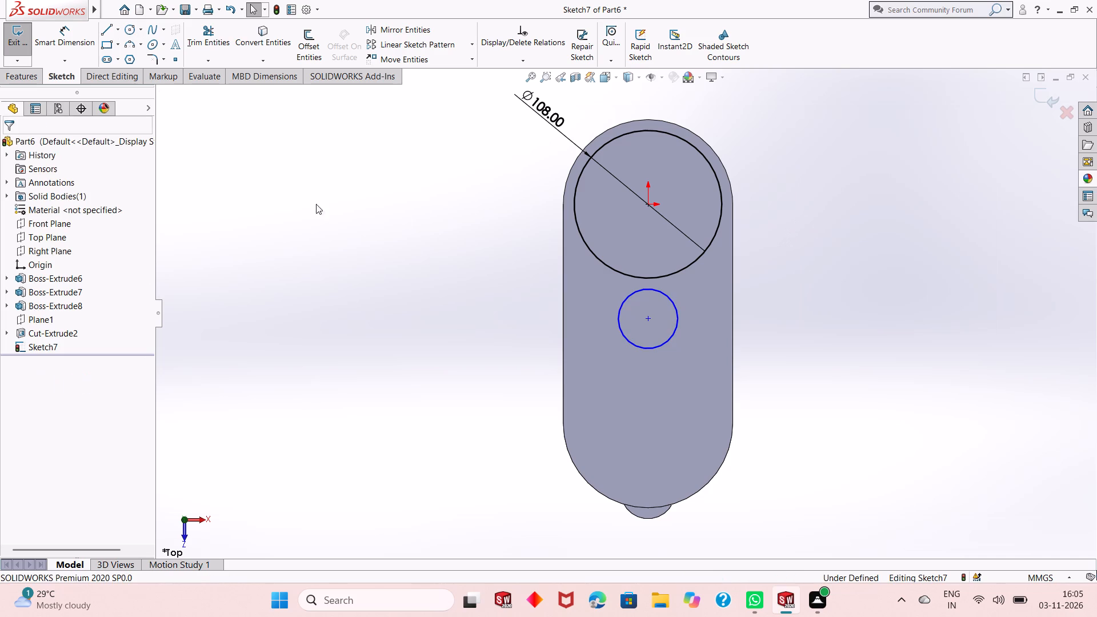
Dimension the second, smaller circle's diameter to 57 mm.
left_click(77, 37)
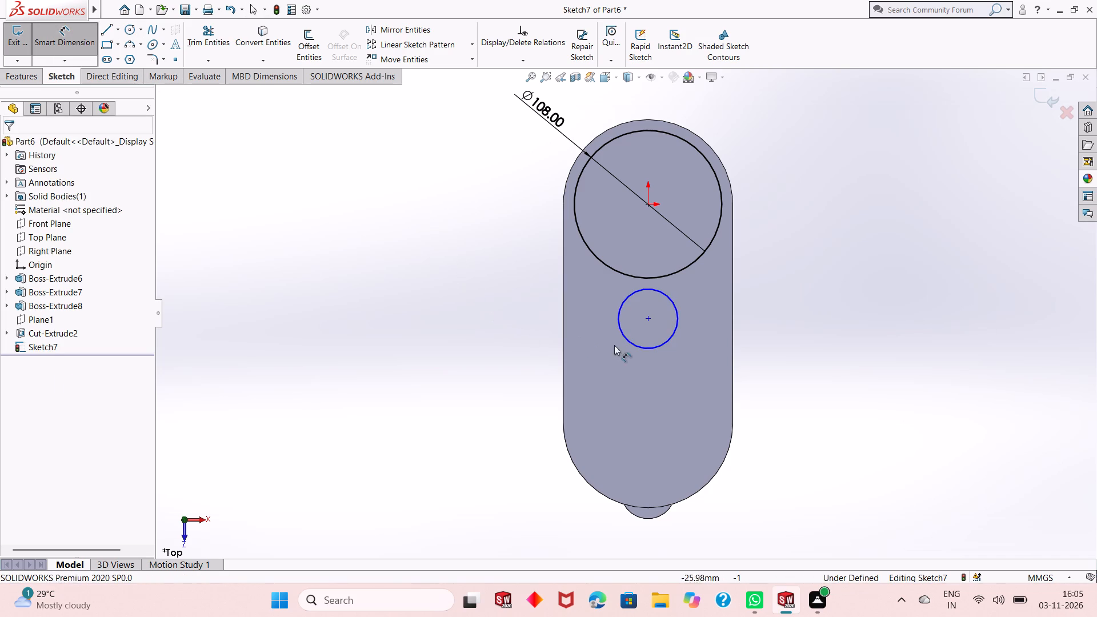
left_click(636, 346)
left_click(489, 396)
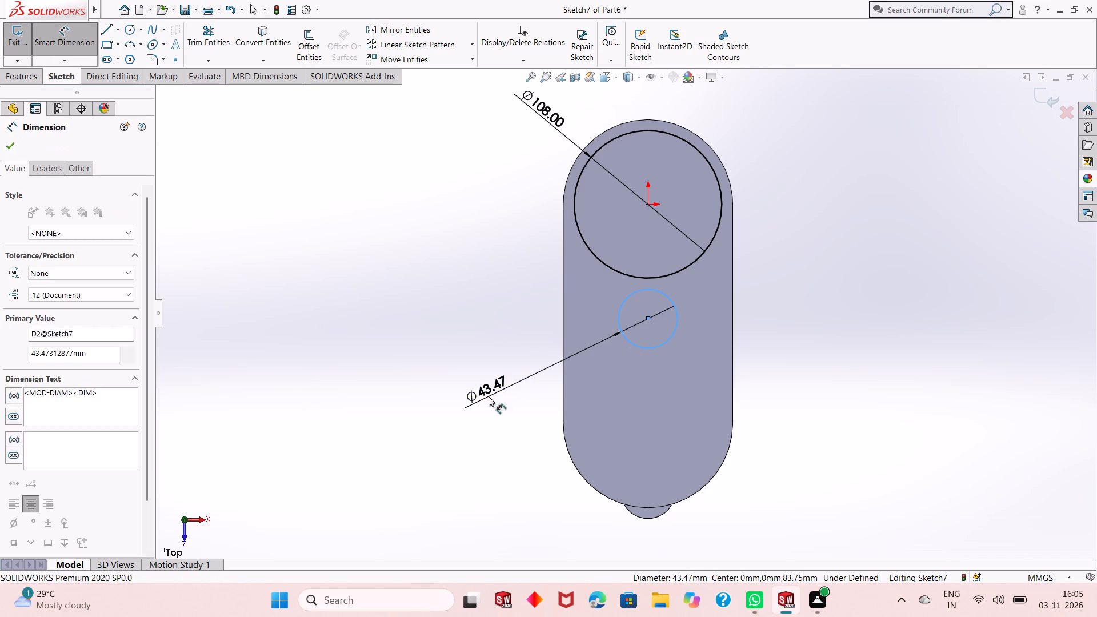
type("57")
key("Return")
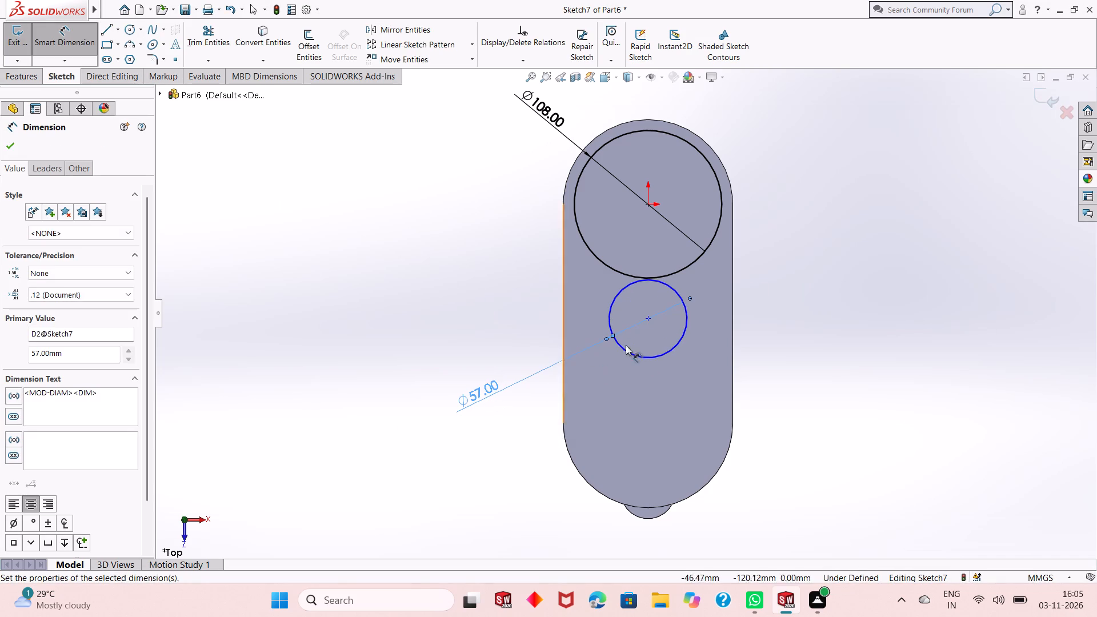
Dimension the distance between the two circle centres to 77.5 mm.
left_click(646, 320)
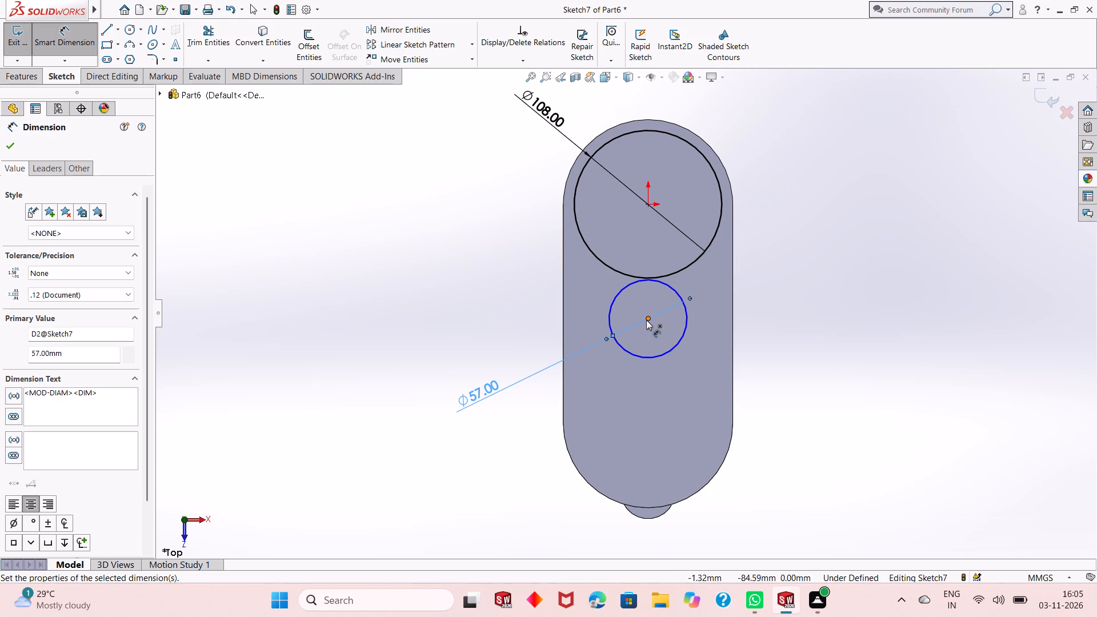
left_click(648, 207)
left_click(834, 214)
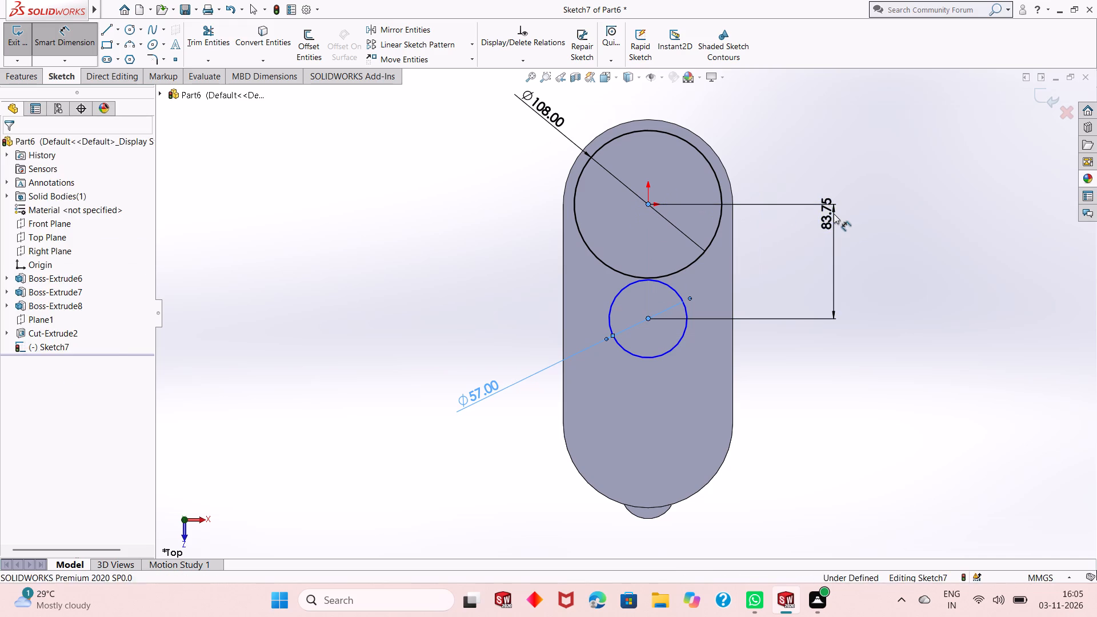
type("77.5")
key("Return")
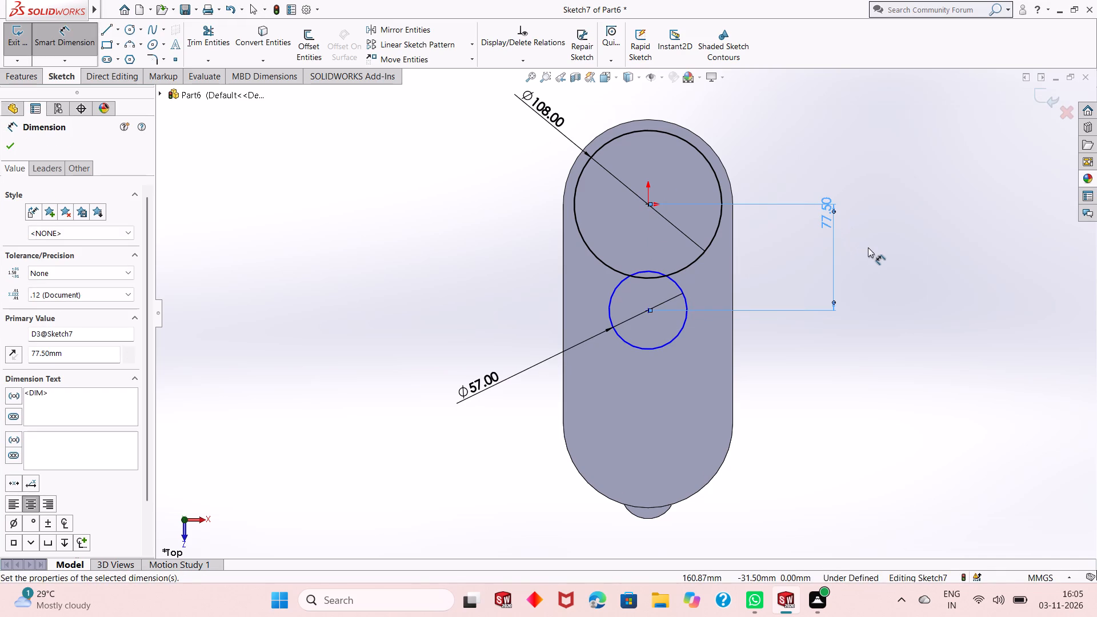
right_click(868, 247)
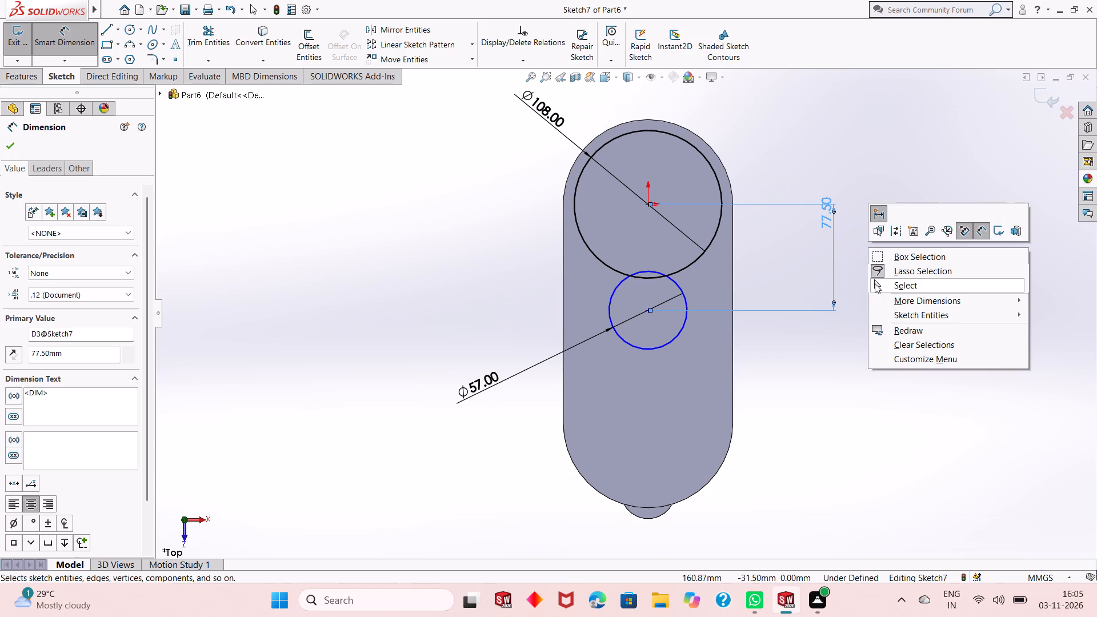
left_click(875, 283)
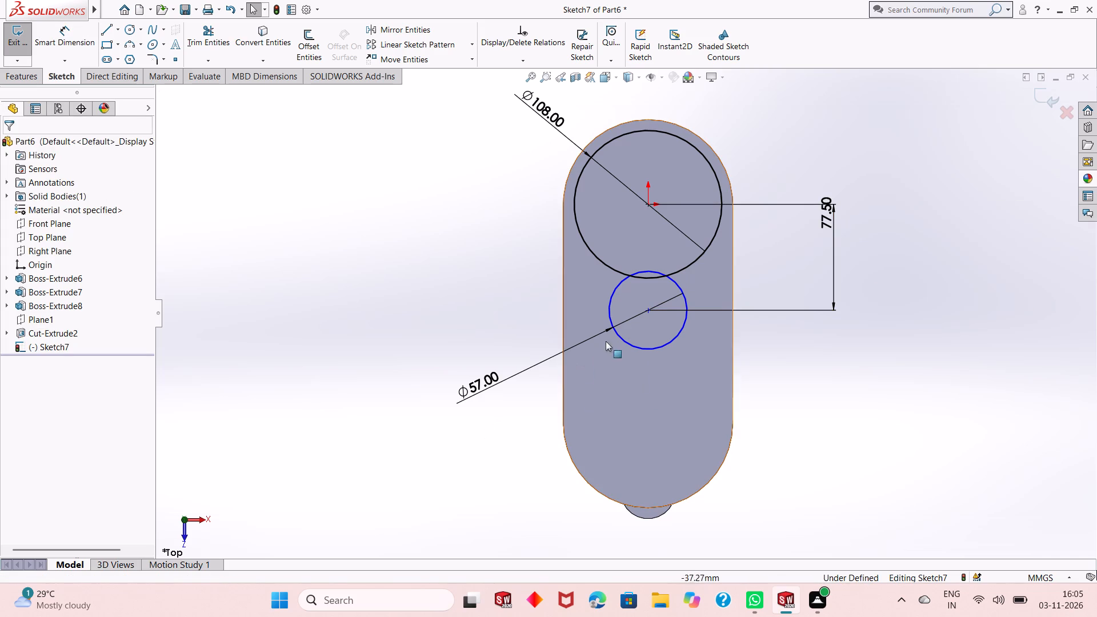
Add a Vertical relation between the small circle's centre and the large circle's centre.
left_click(647, 312)
left_click(647, 206, "ctrl")
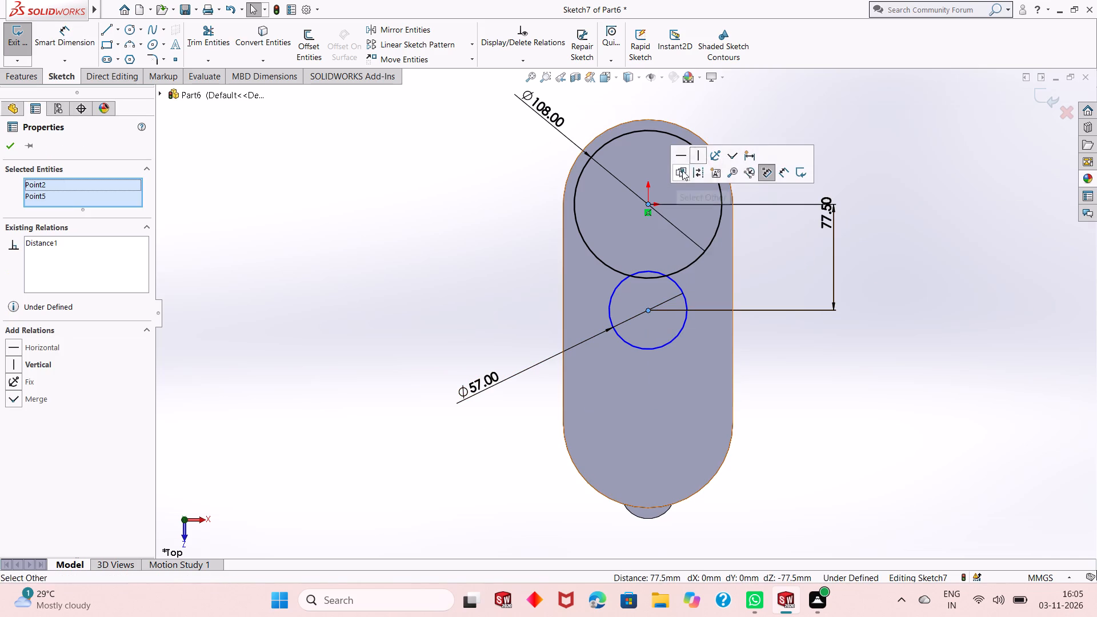
left_click(702, 156)
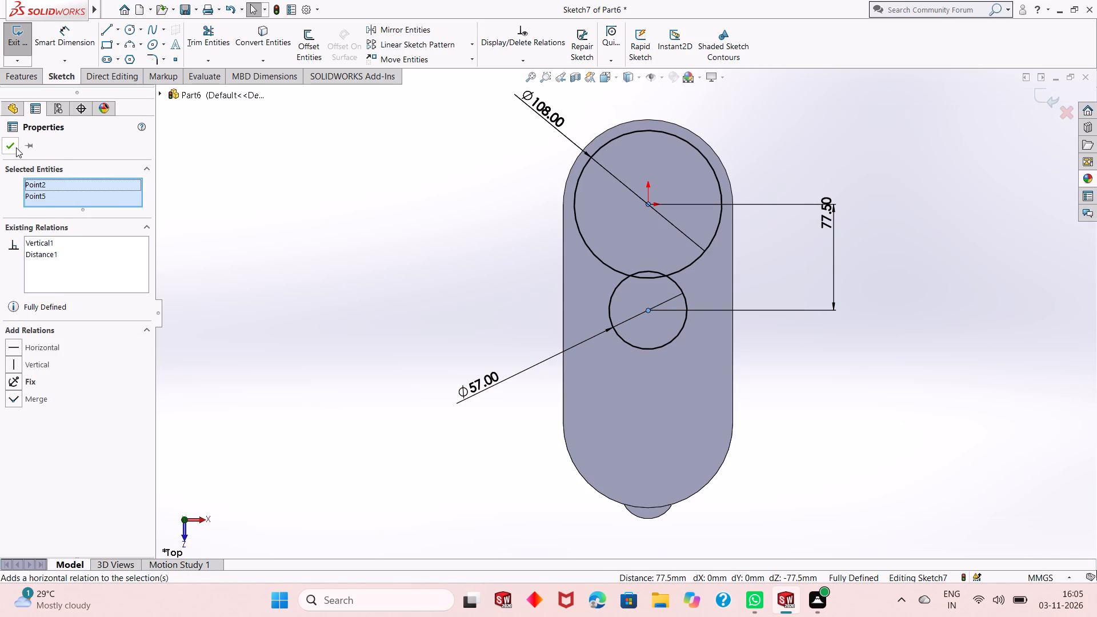
left_click(16, 147)
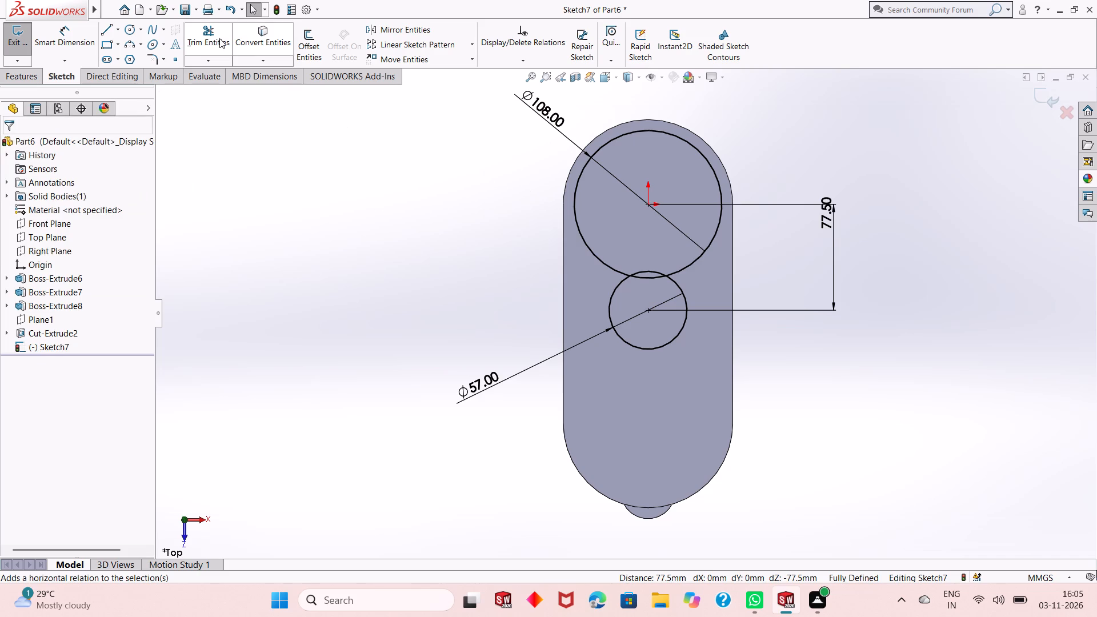
Trim away both inner arcs where the two circles overlap, leaving a single keyhole-shaped outline.
left_click(219, 38)
scroll(649, 259, "down", 4)
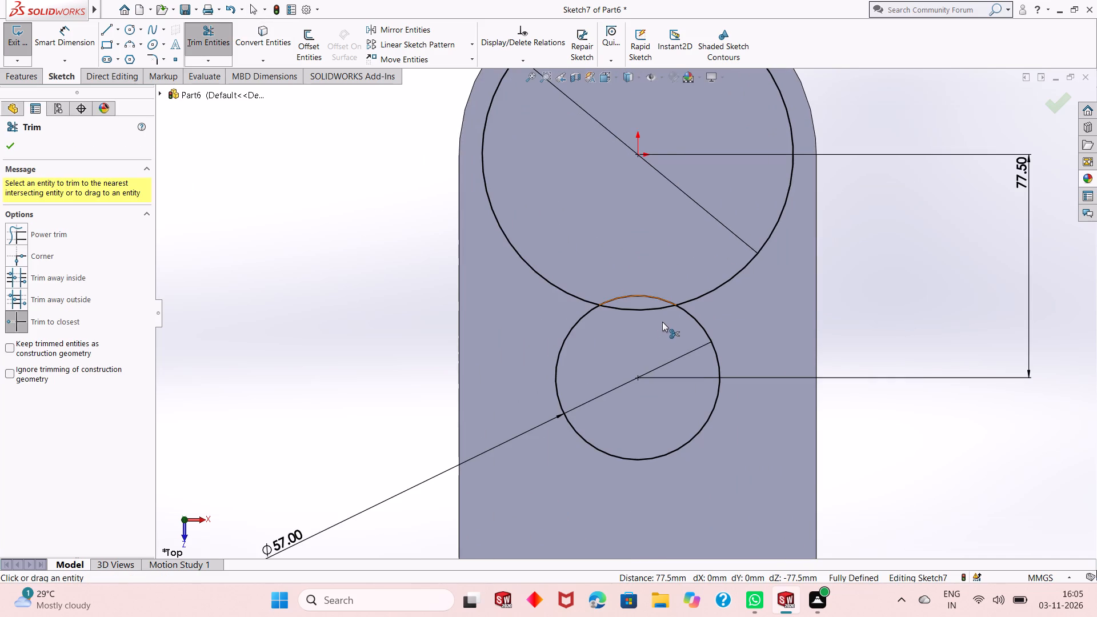
scroll(667, 308, "down", 1)
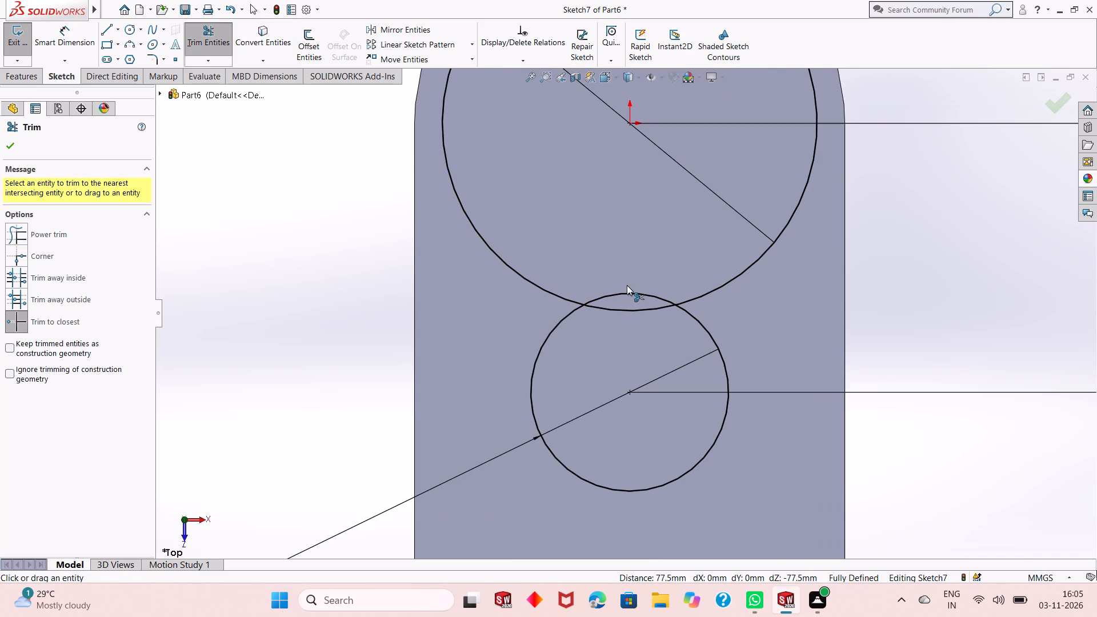
left_click_drag(630, 254, 632, 309)
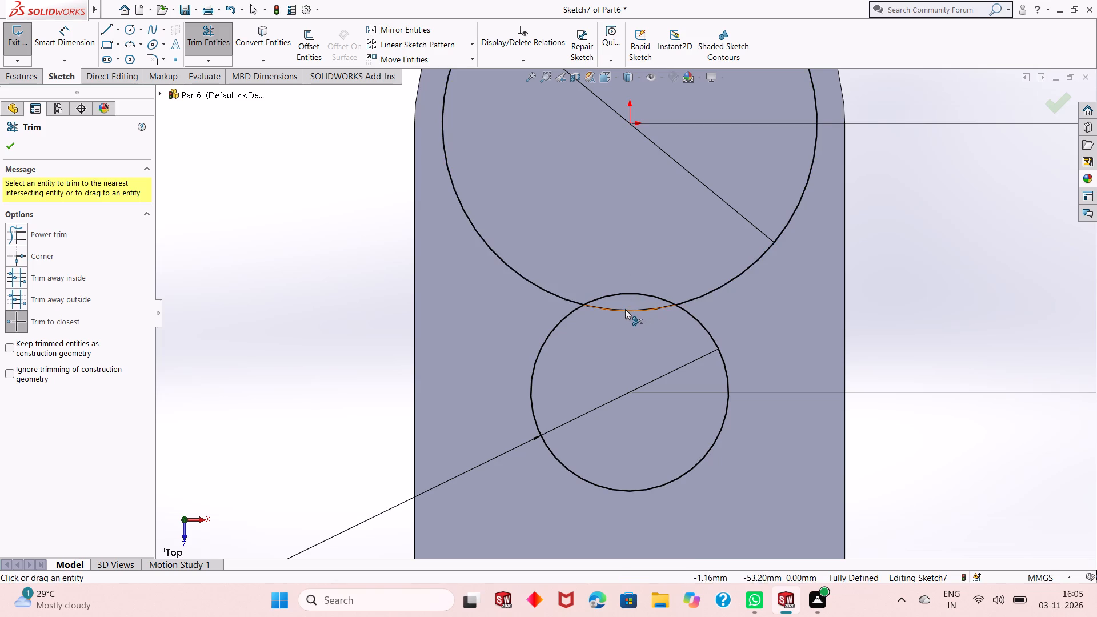
left_click(625, 310)
left_click(626, 293)
scroll(636, 330, "up", 2)
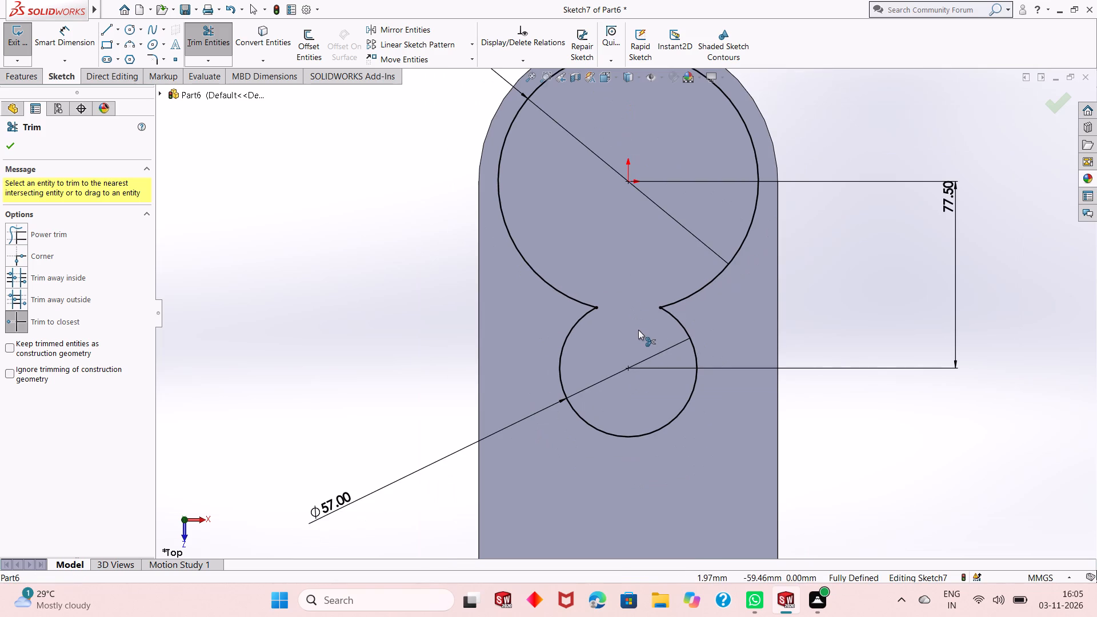
right_click(909, 278)
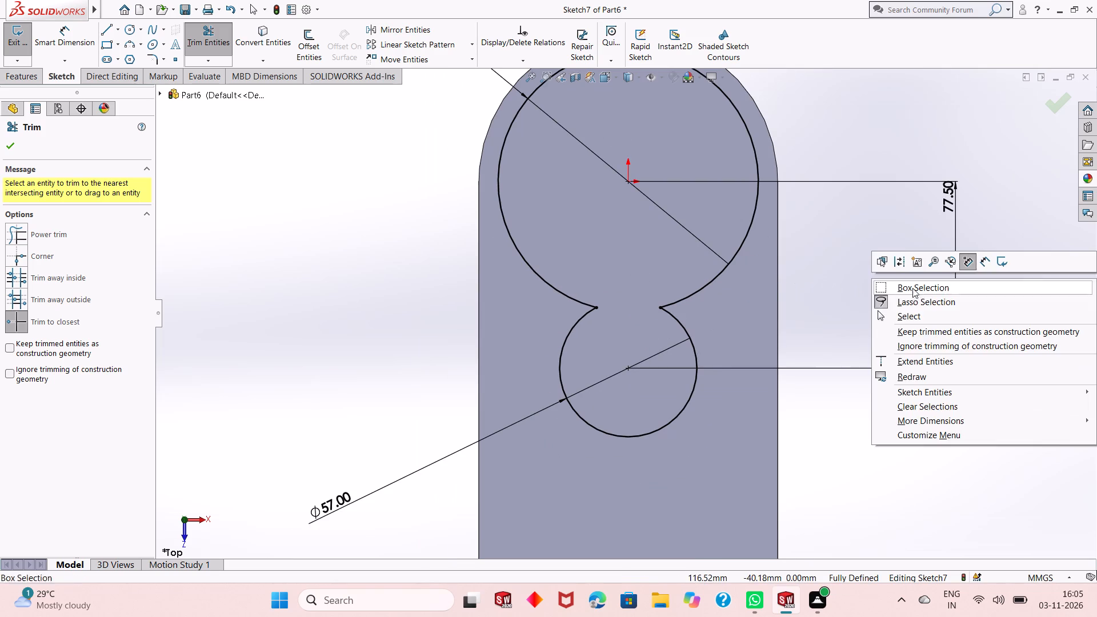
left_click(914, 311)
Fillet both junctions between the large and small arcs of the keyhole outline with an 8 mm radius.
scroll(743, 344, "up", 1)
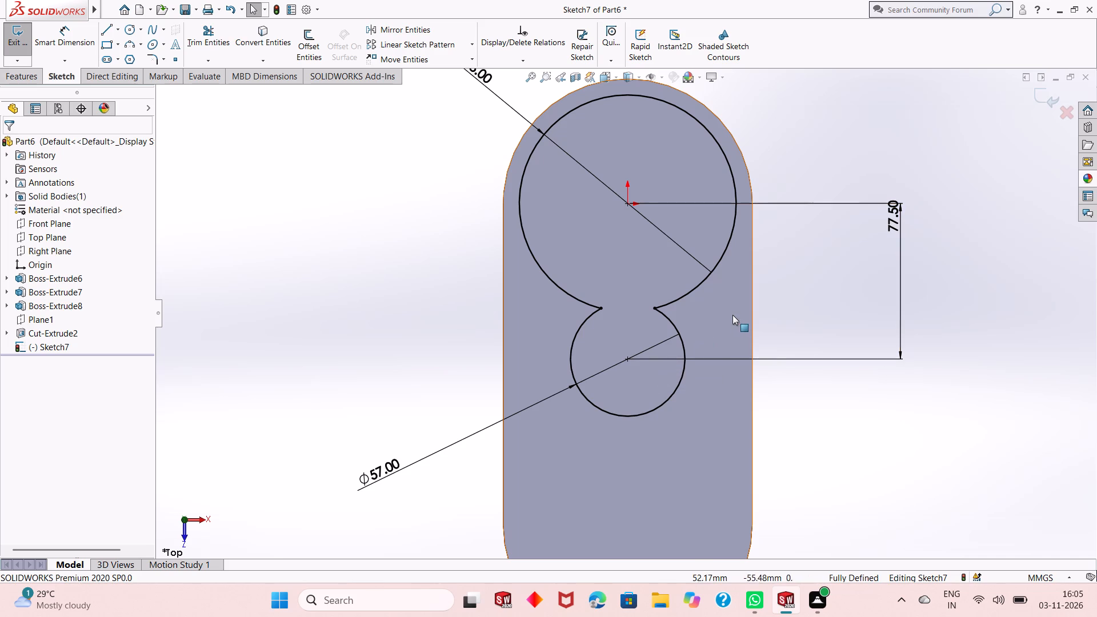
scroll(677, 290, "down", 2)
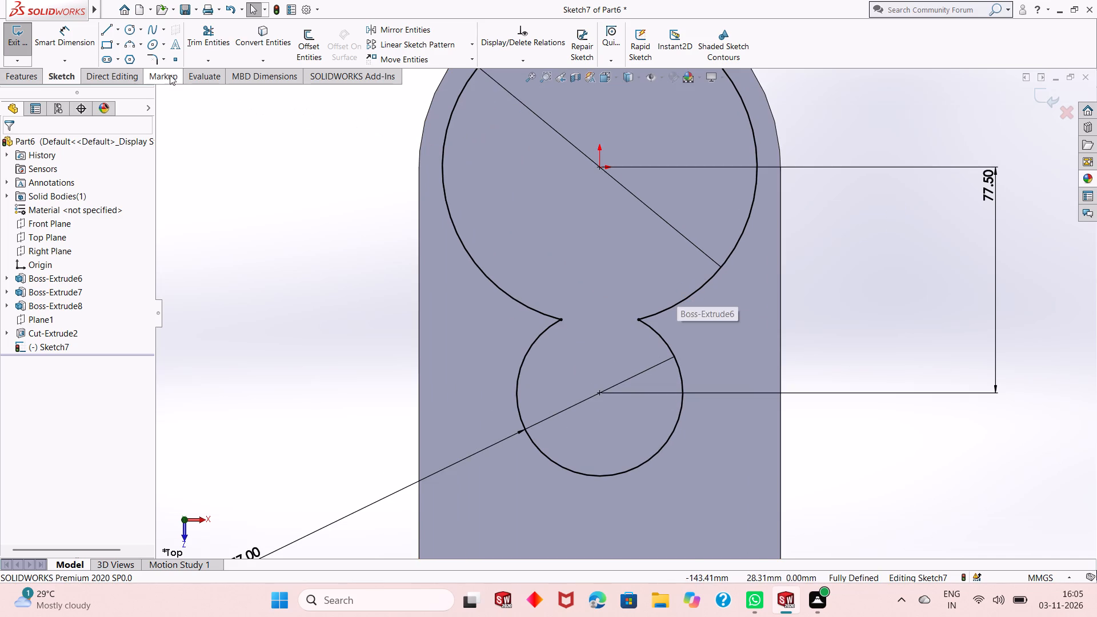
left_click(151, 57)
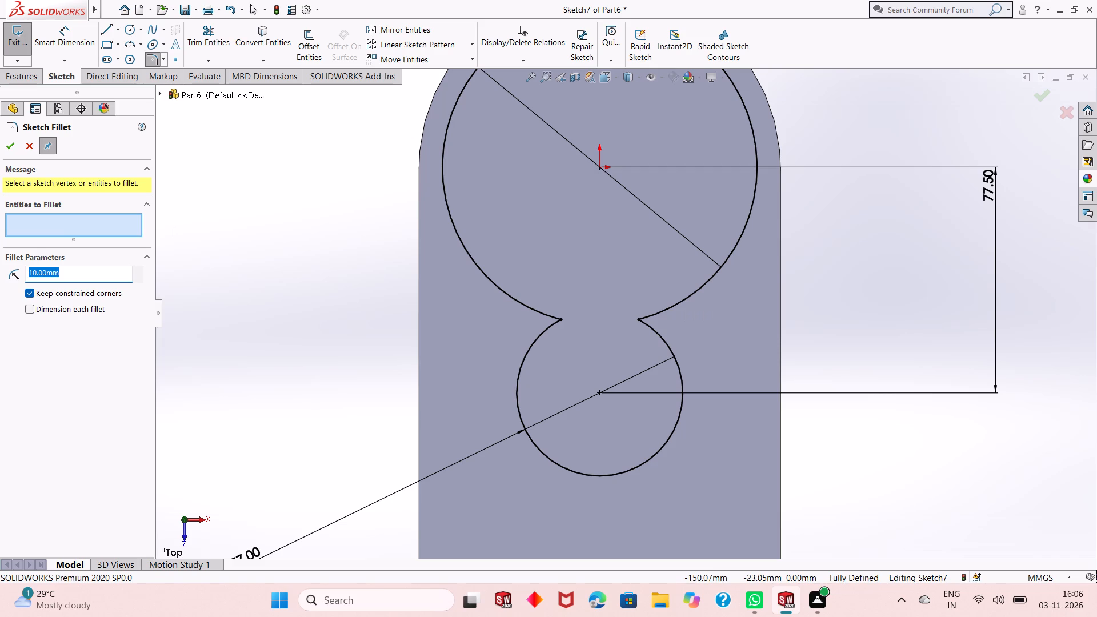
key("8")
key("Return")
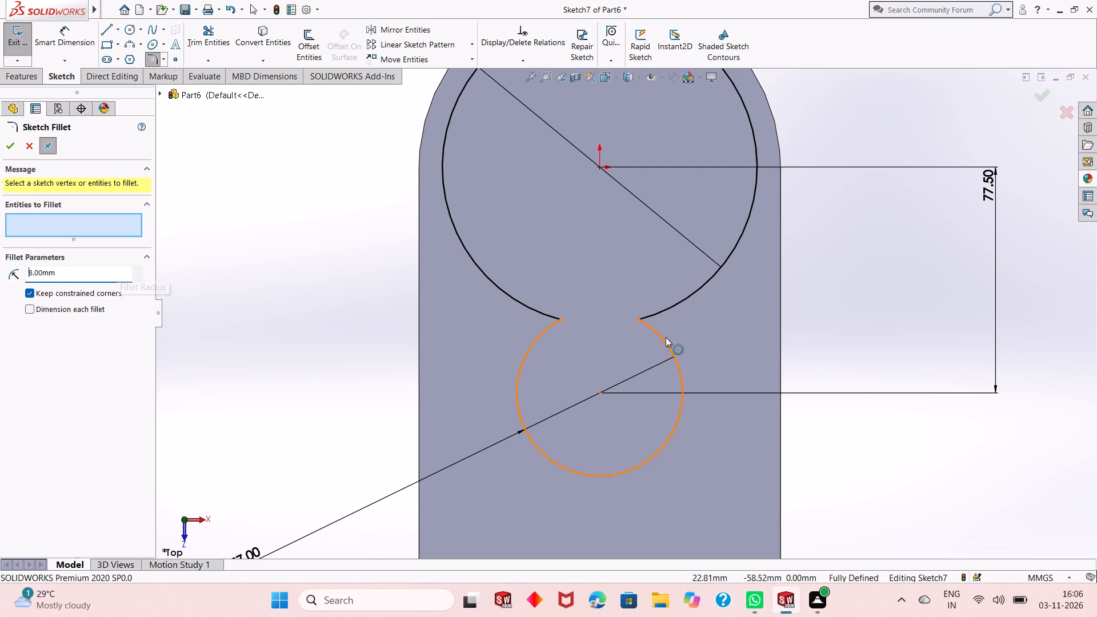
left_click(666, 336)
left_click(664, 311)
left_click(651, 334)
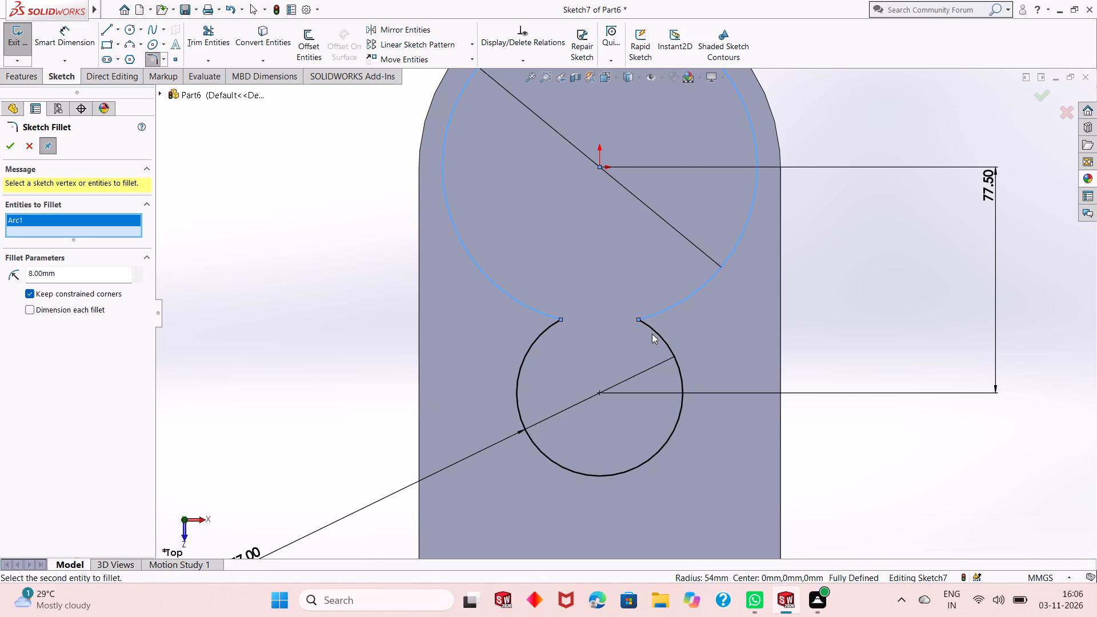
left_click(656, 332)
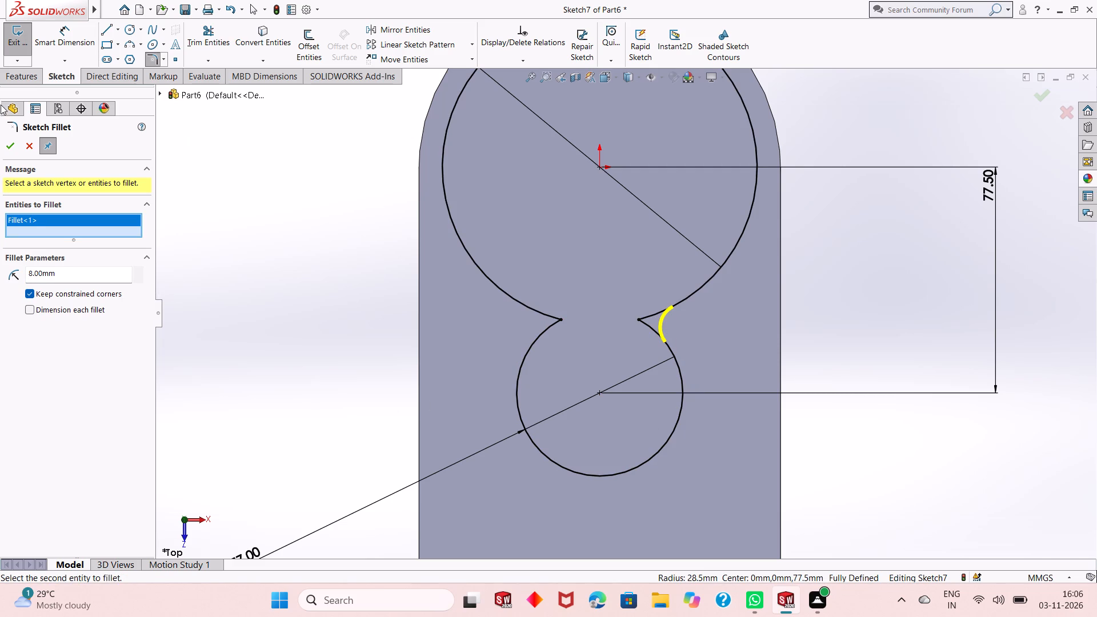
left_click(15, 141)
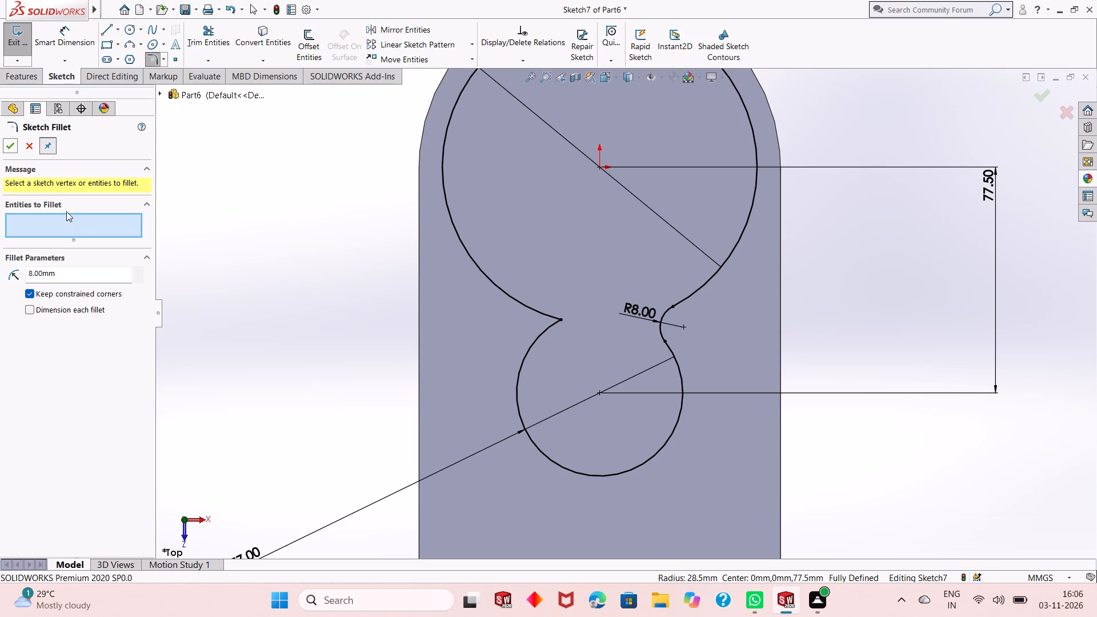
left_click(526, 305)
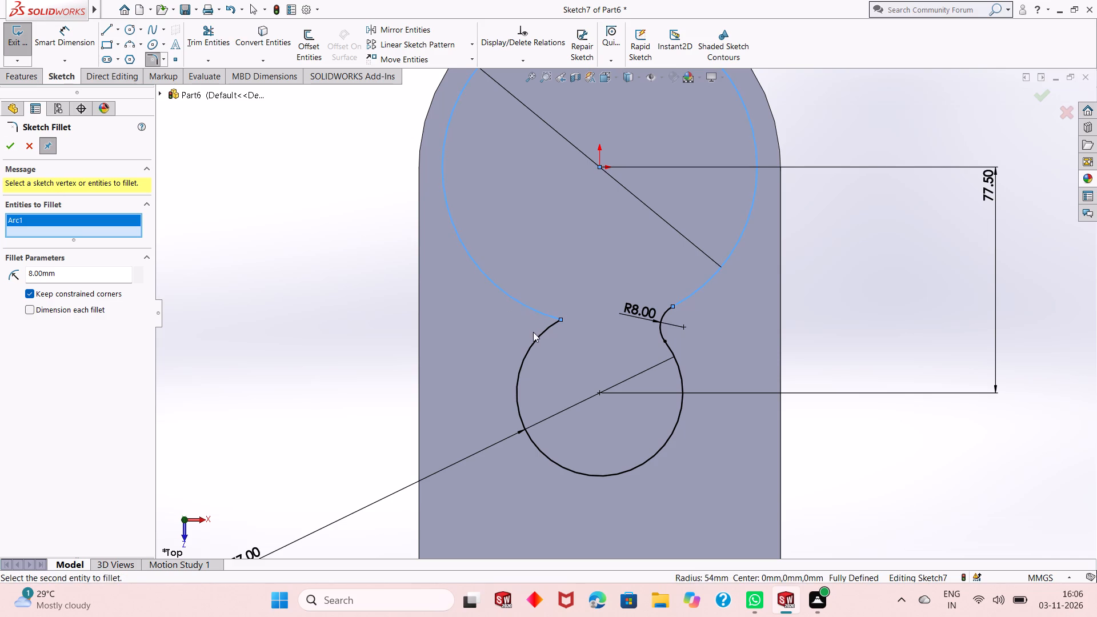
left_click(535, 338)
left_click(16, 142)
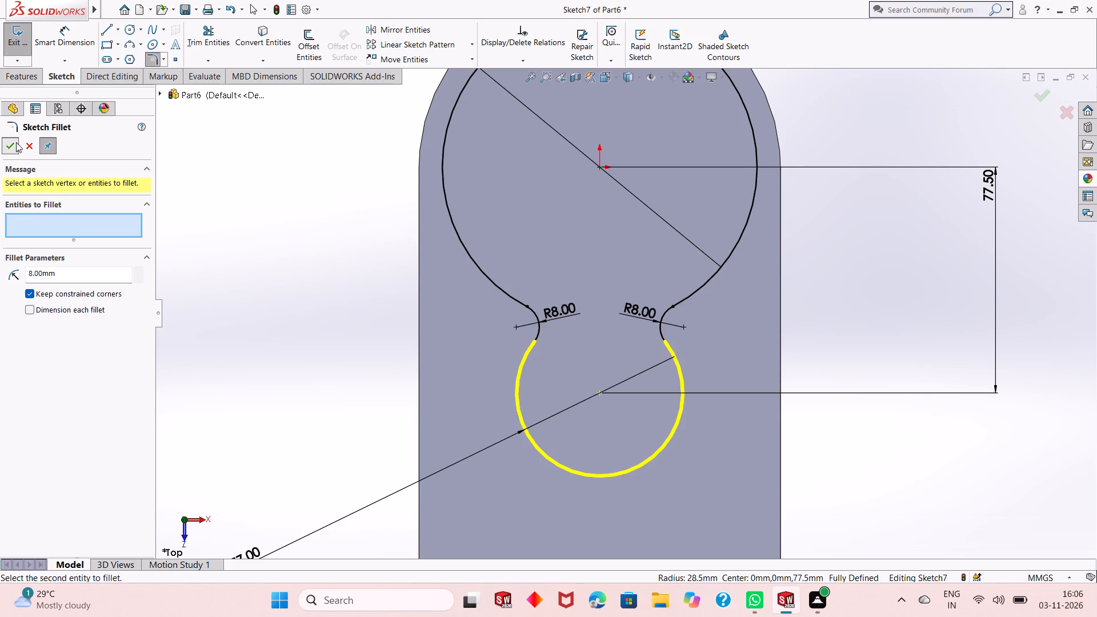
scroll(608, 347, "up", 1)
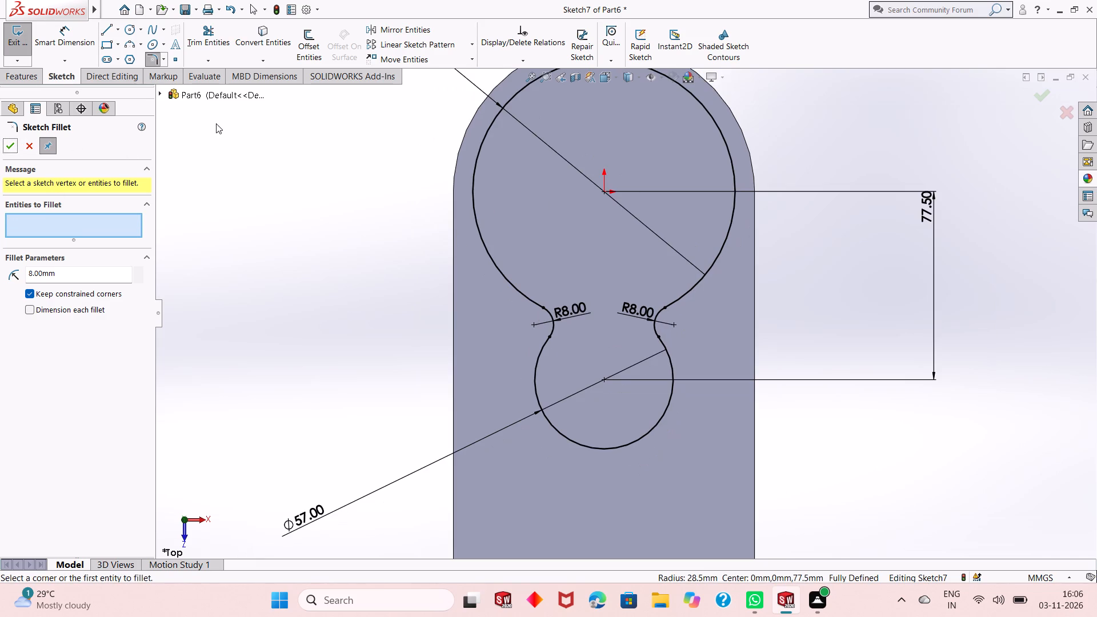
left_click(24, 78)
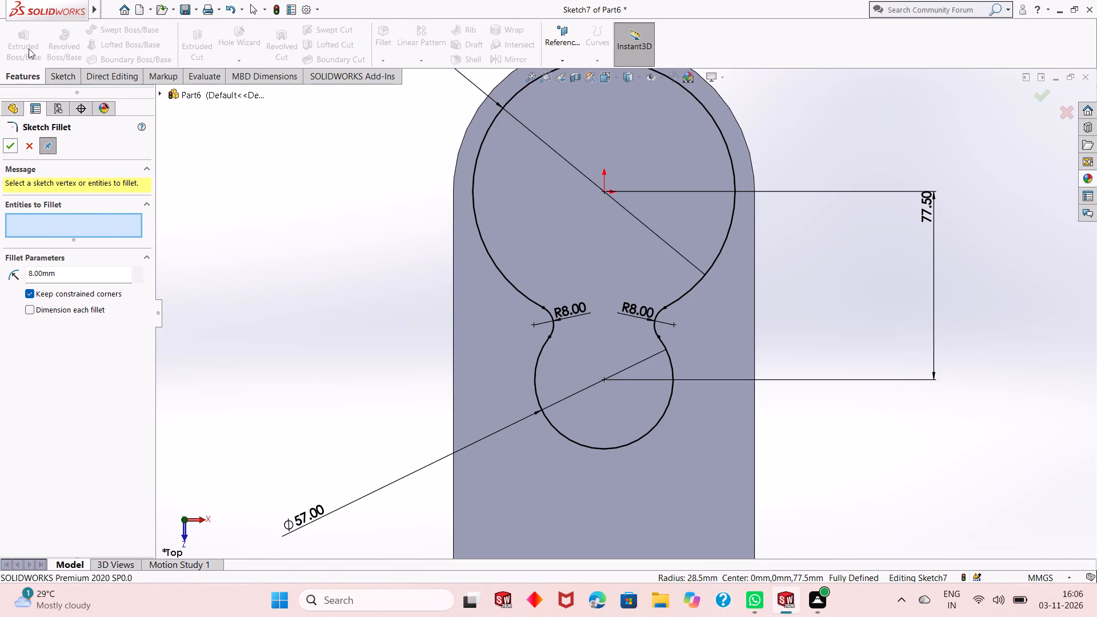
left_click(17, 149)
Cut-extrude the keyhole profile down into the body from the top face with a blind depth of 47 mm.
left_click(192, 51)
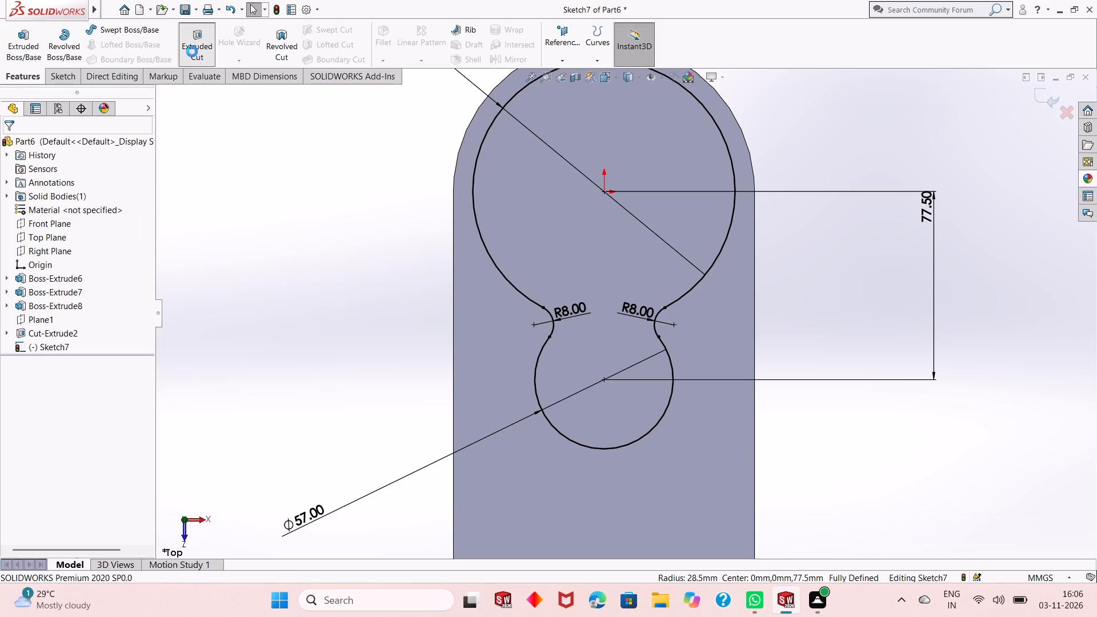
scroll(742, 453, "up", 1)
middle_click_drag(742, 454, 740, 323)
scroll(632, 420, "up", 3)
middle_click_drag(711, 440, 844, 357)
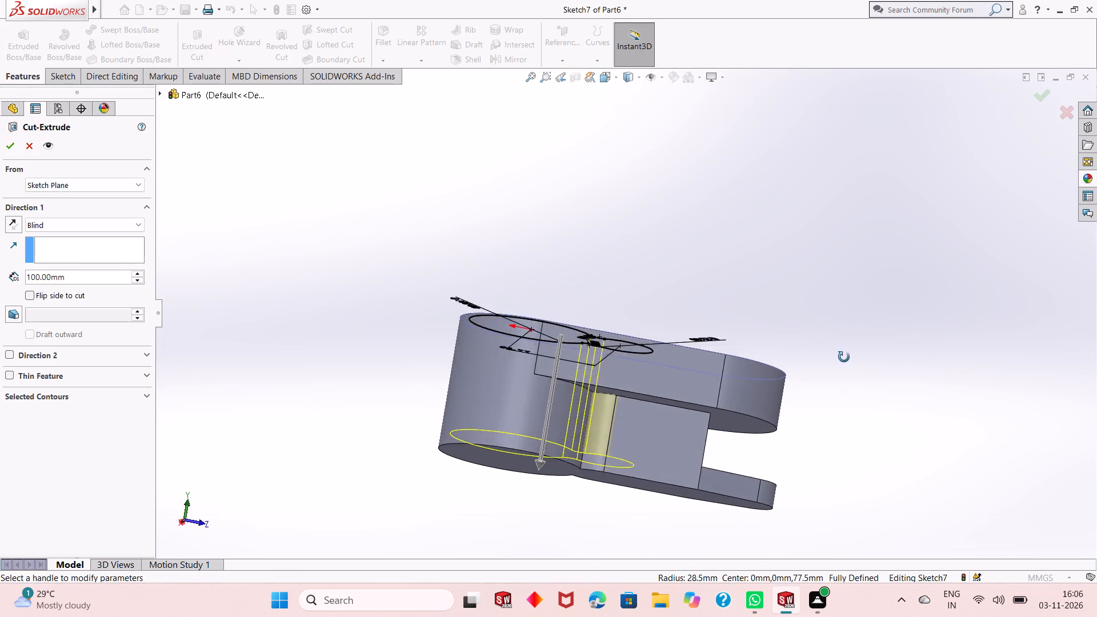
middle_click_drag(844, 357, 825, 387)
double_click(83, 273)
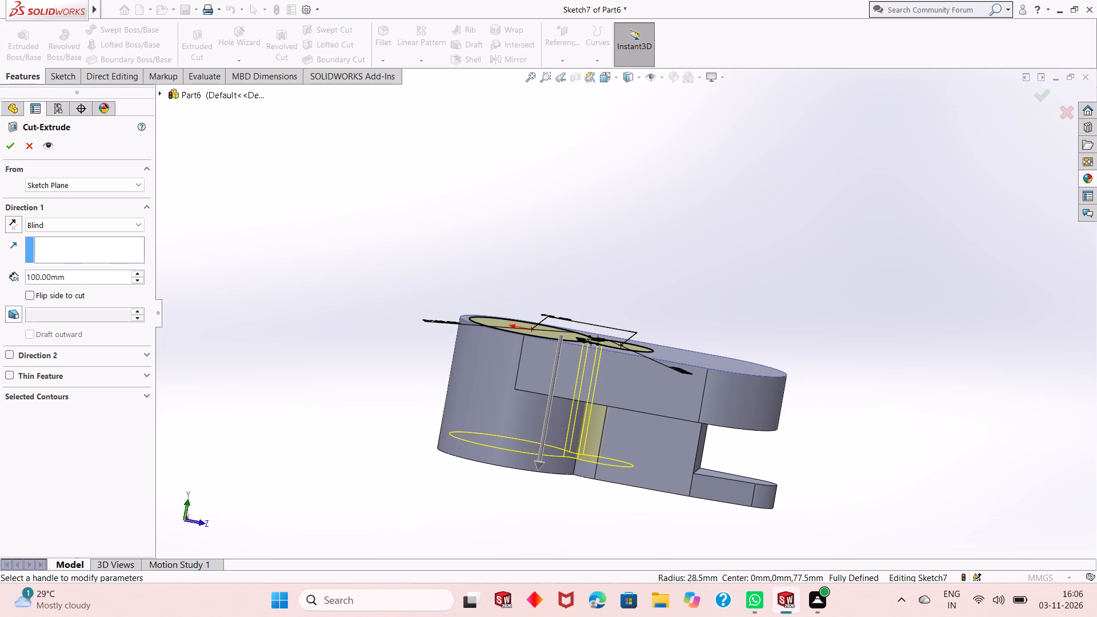
type("114-")
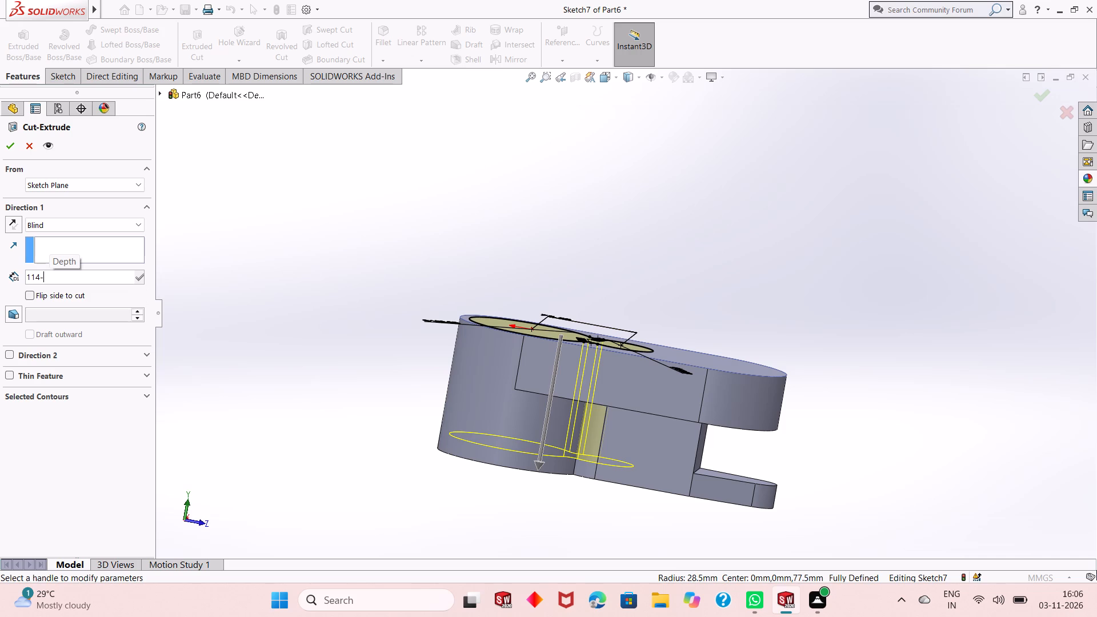
type("67")
key("Return")
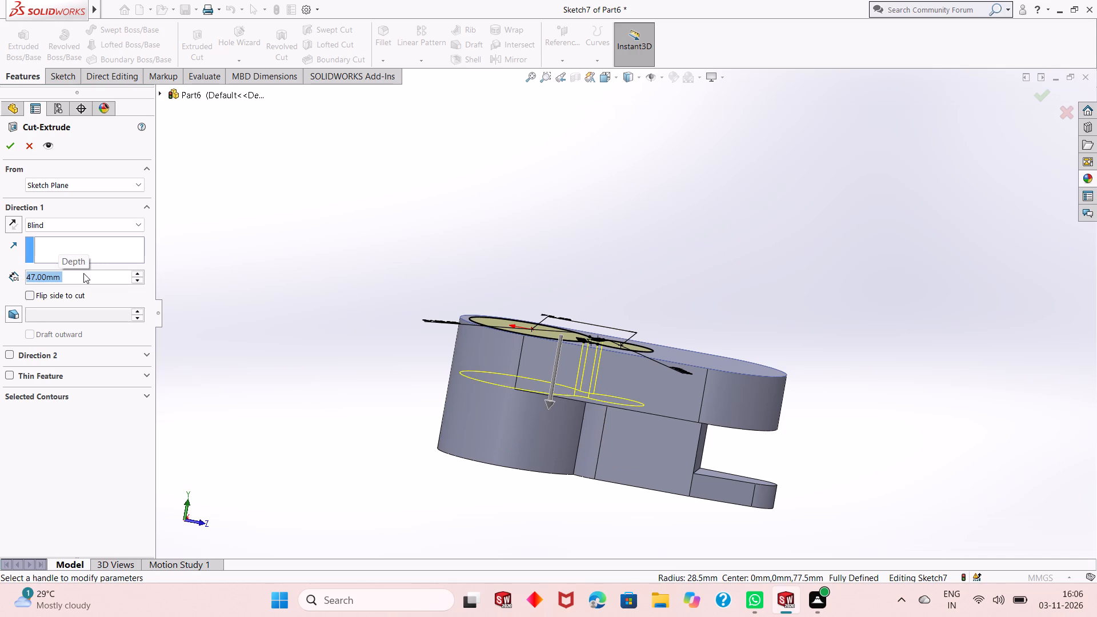
left_click(13, 153)
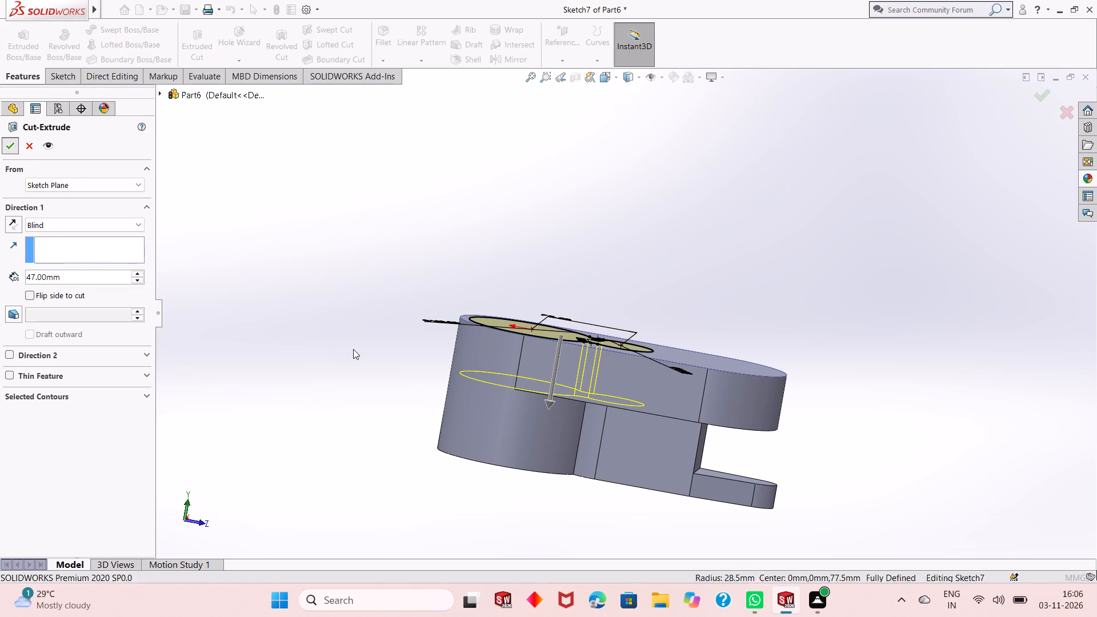
middle_click_drag(362, 371, 374, 336)
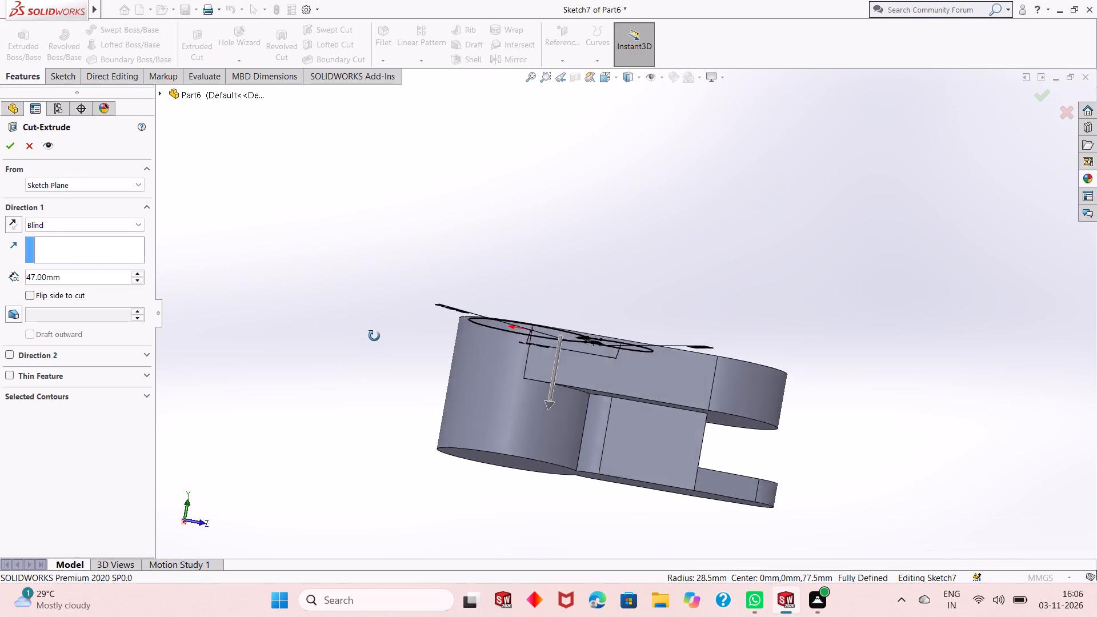
middle_click_drag(374, 336, 386, 434)
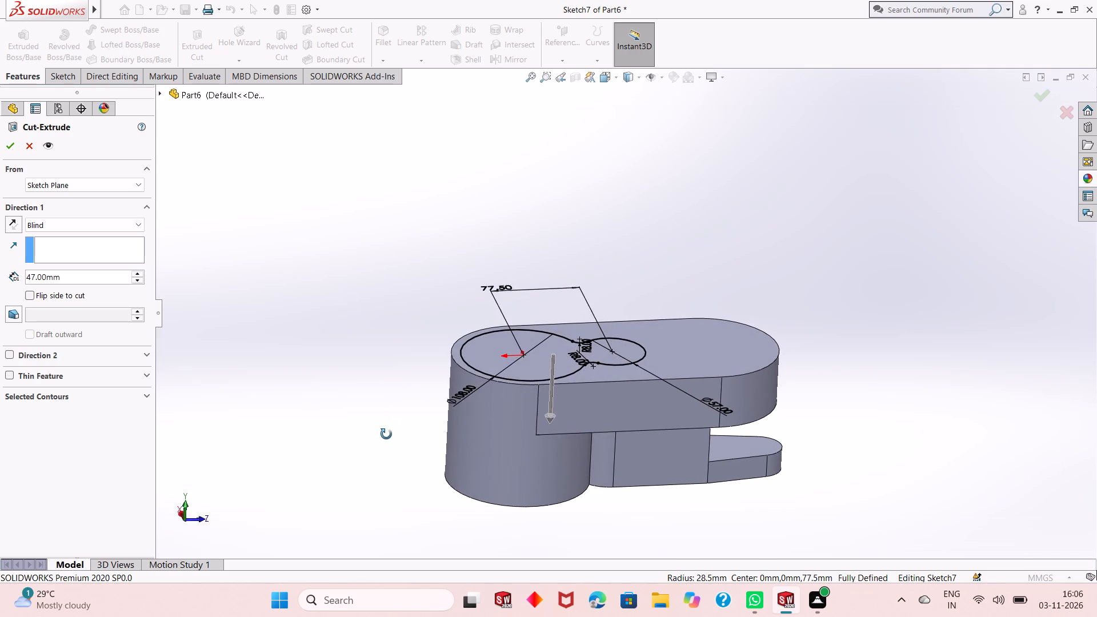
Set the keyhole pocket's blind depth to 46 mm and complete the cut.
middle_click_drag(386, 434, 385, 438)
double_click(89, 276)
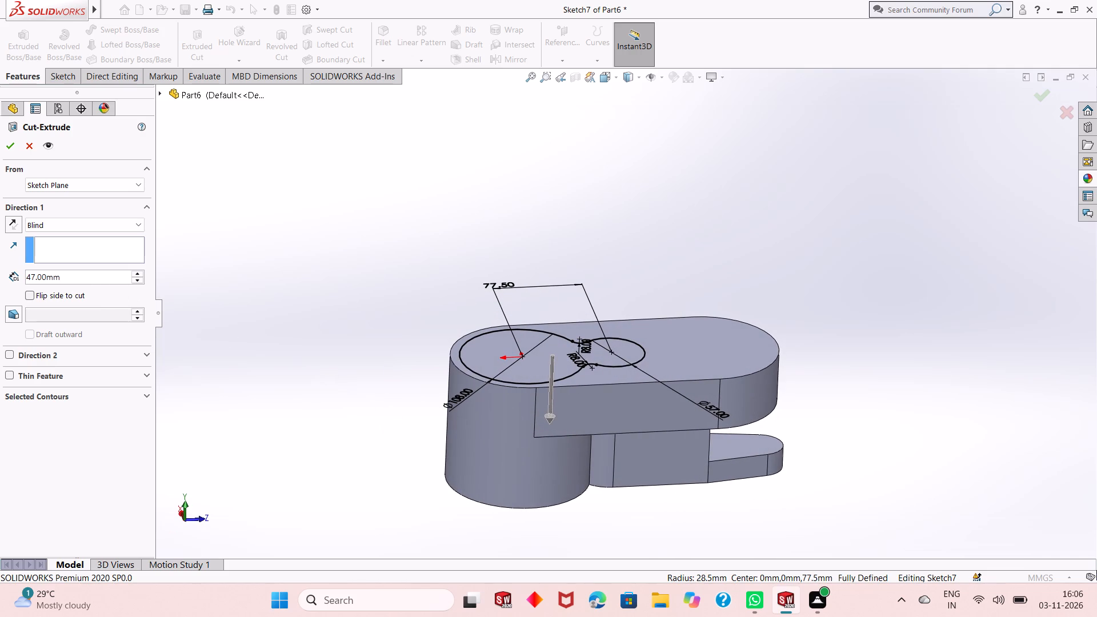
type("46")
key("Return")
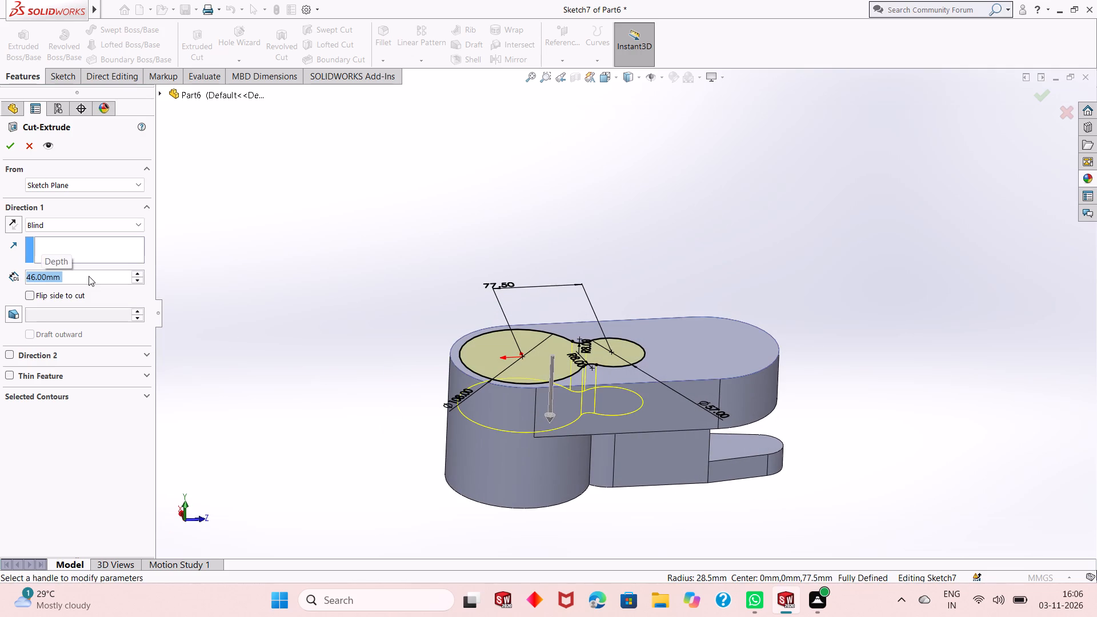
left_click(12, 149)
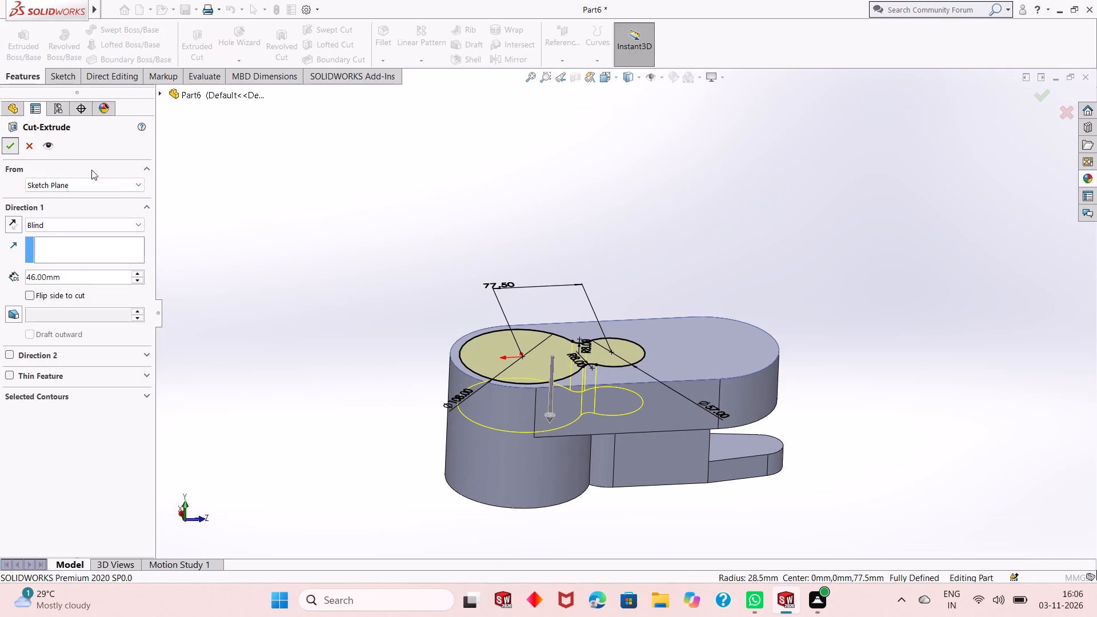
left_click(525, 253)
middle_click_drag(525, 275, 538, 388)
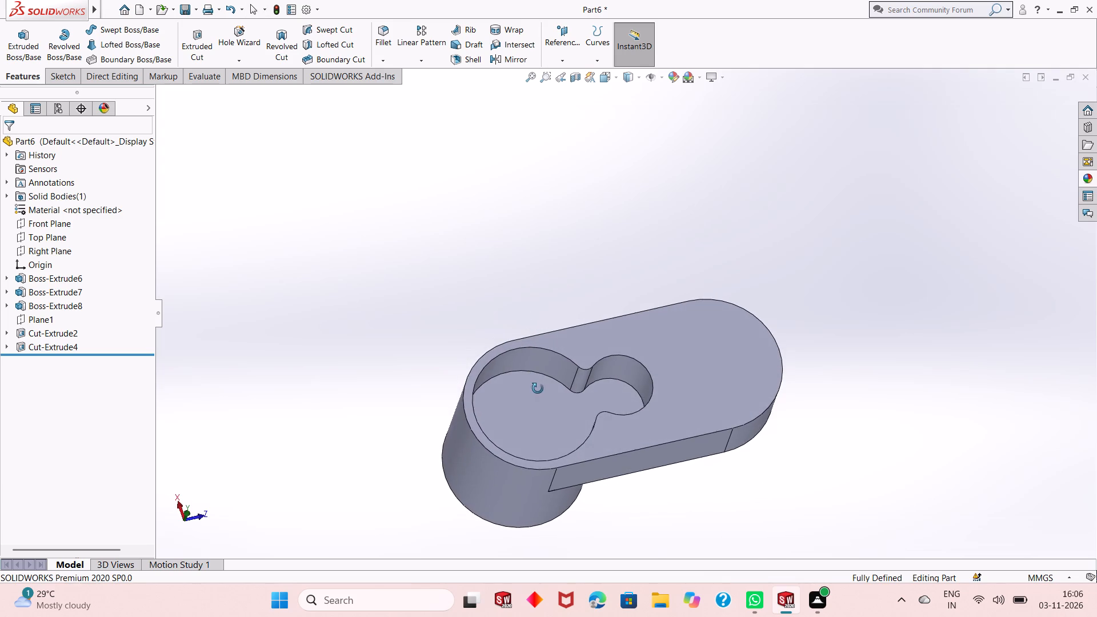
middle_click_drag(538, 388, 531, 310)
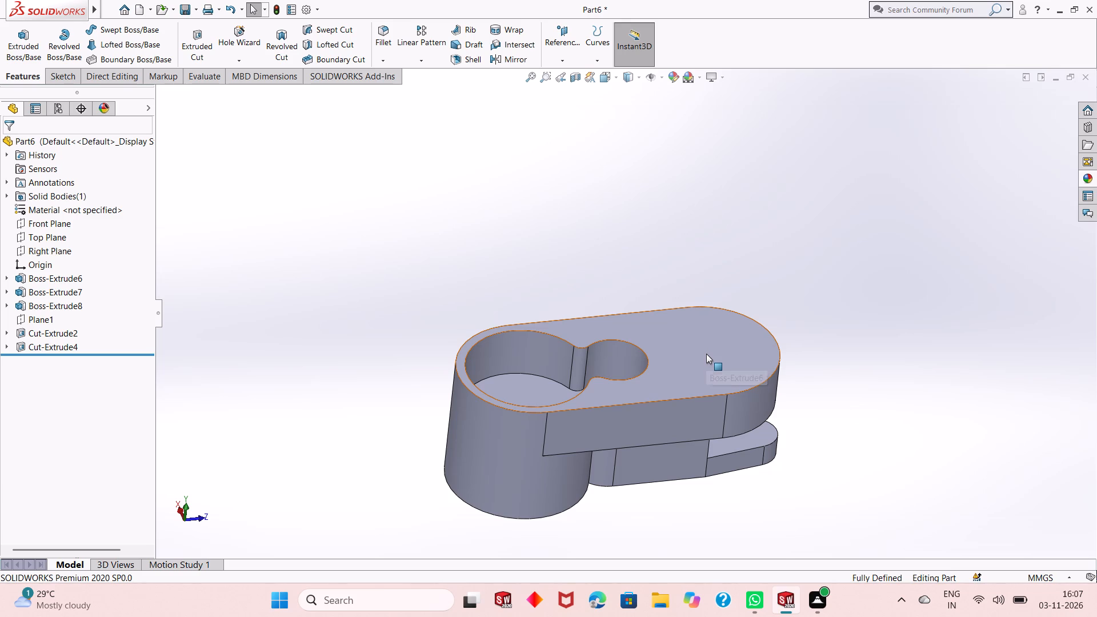
Undo the keyhole pocket, its sketch and the underside notch cut, going back to the open rectangular notch sketch.
key("ctrl+z")
key("ctrl+z")
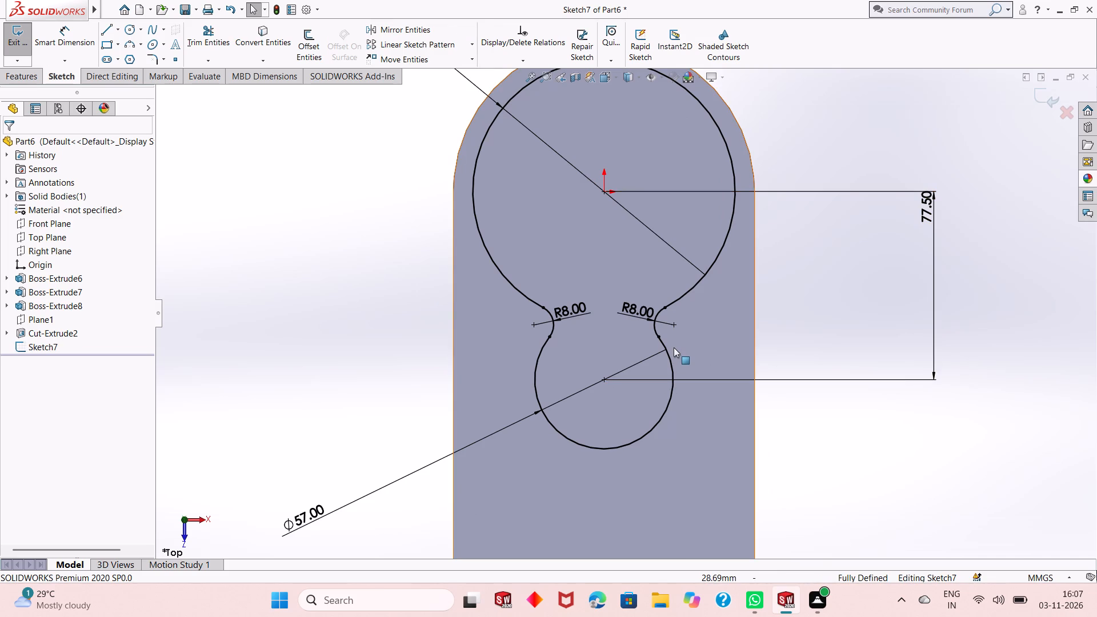
key("ctrl+z")
key("ctrl+z")
key("ctrl+z")
key("ctrl+z")
key("ctrl+z")
key("ctrl+z")
key("ctrl+z")
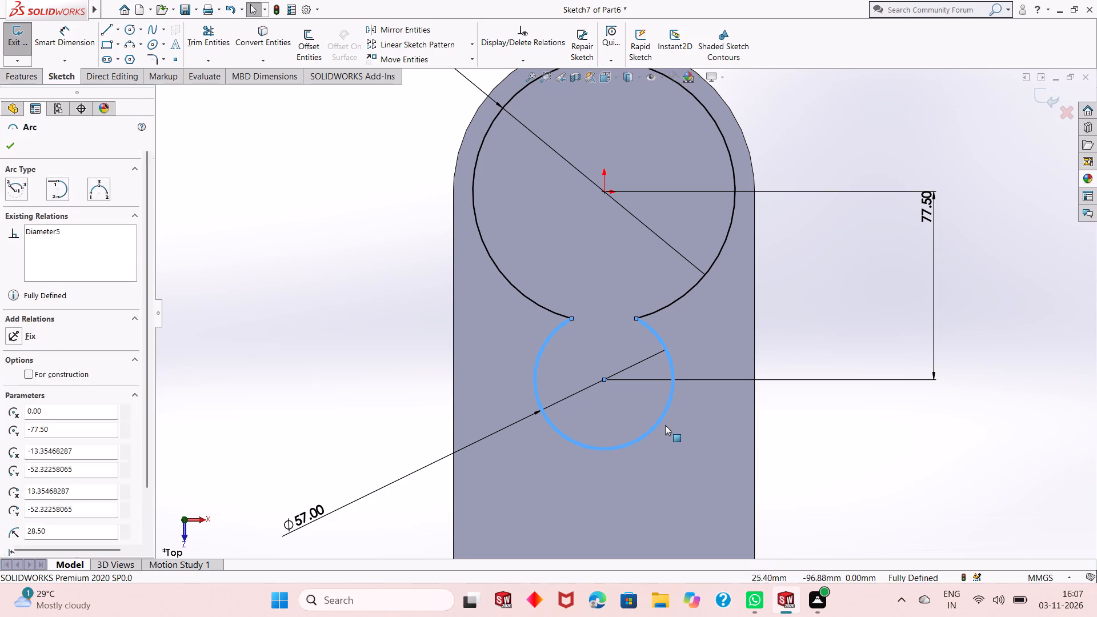
key("ctrl+z")
key("ctrl+z")
key("ctrl+z")
key("ctrl+z")
key("ctrl+z")
key("ctrl+z")
key("ctrl+z")
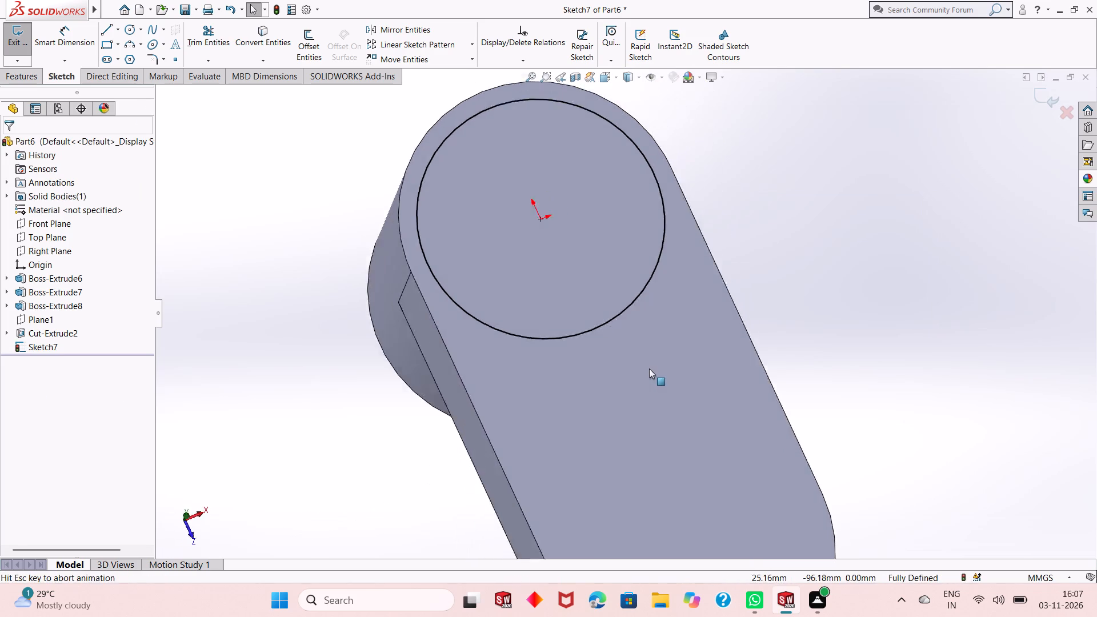
key("ctrl+z")
key("ctrl+8")
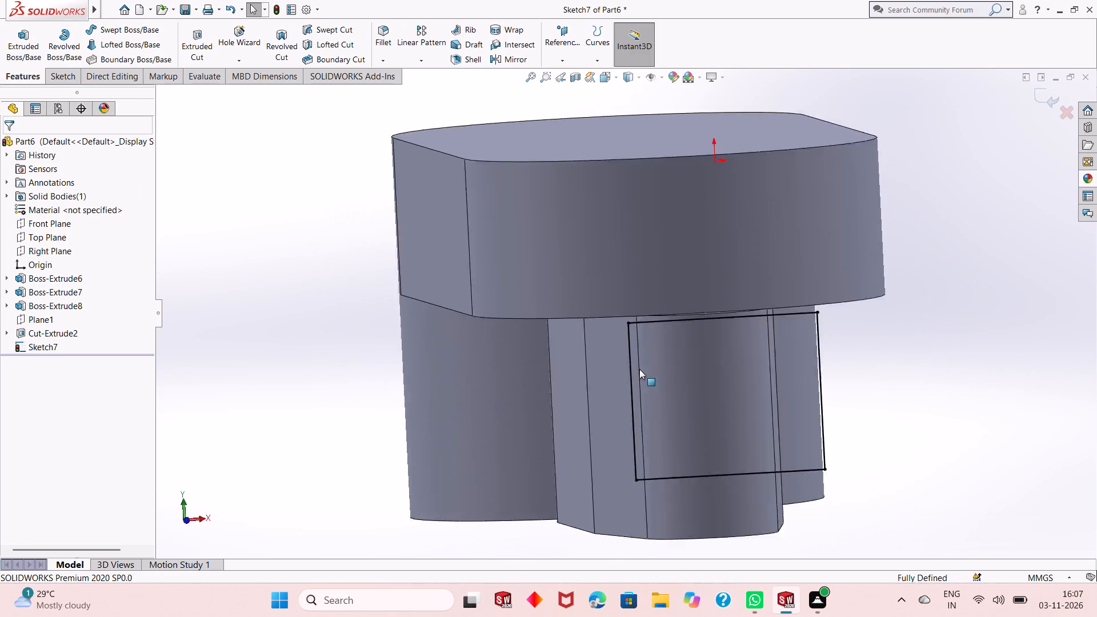
key("ctrl+8")
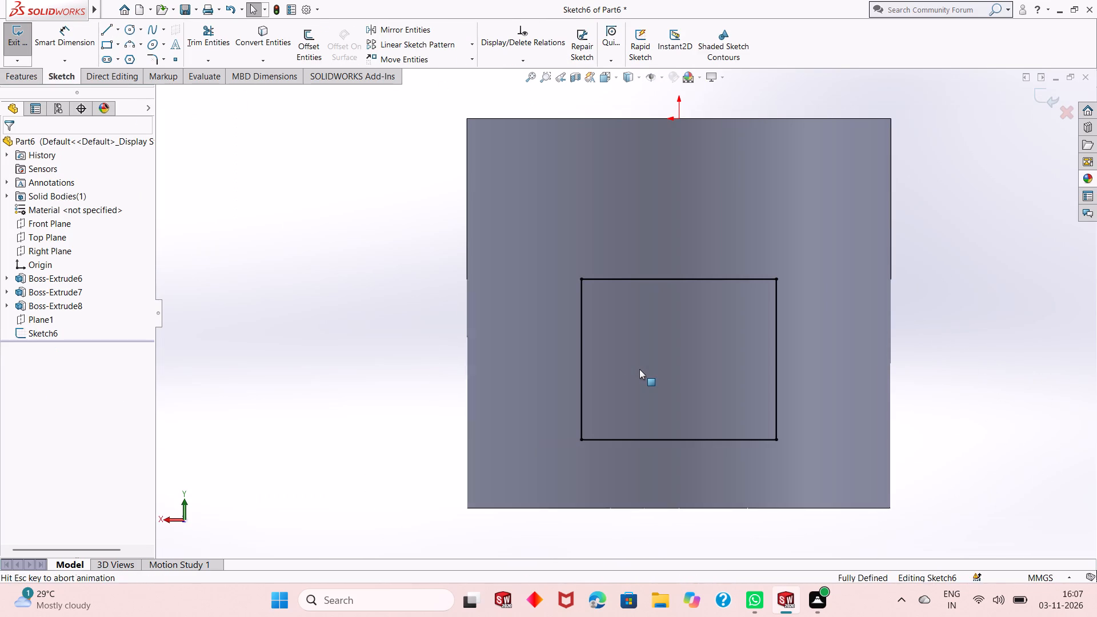
Cut-extrude the rectangular notch sketch into the tapered underside with a blind depth of 100 mm.
scroll(639, 369, "up", 1)
middle_click_drag(787, 396, 794, 398)
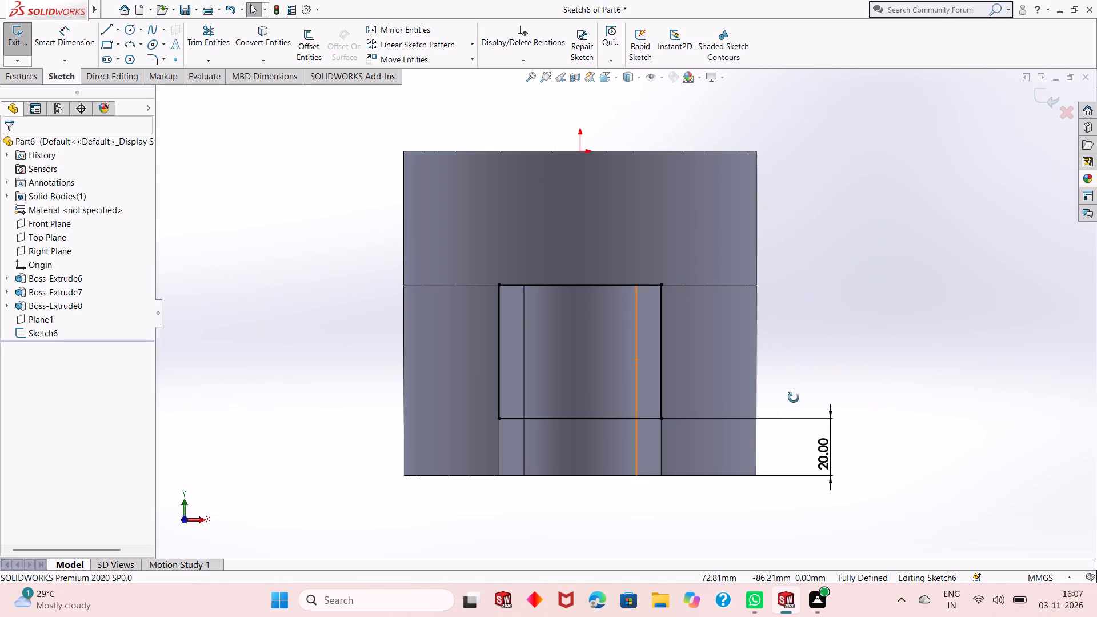
middle_click_drag(794, 398, 830, 400)
middle_click_drag(846, 400, 900, 401)
scroll(879, 394, "up", 2)
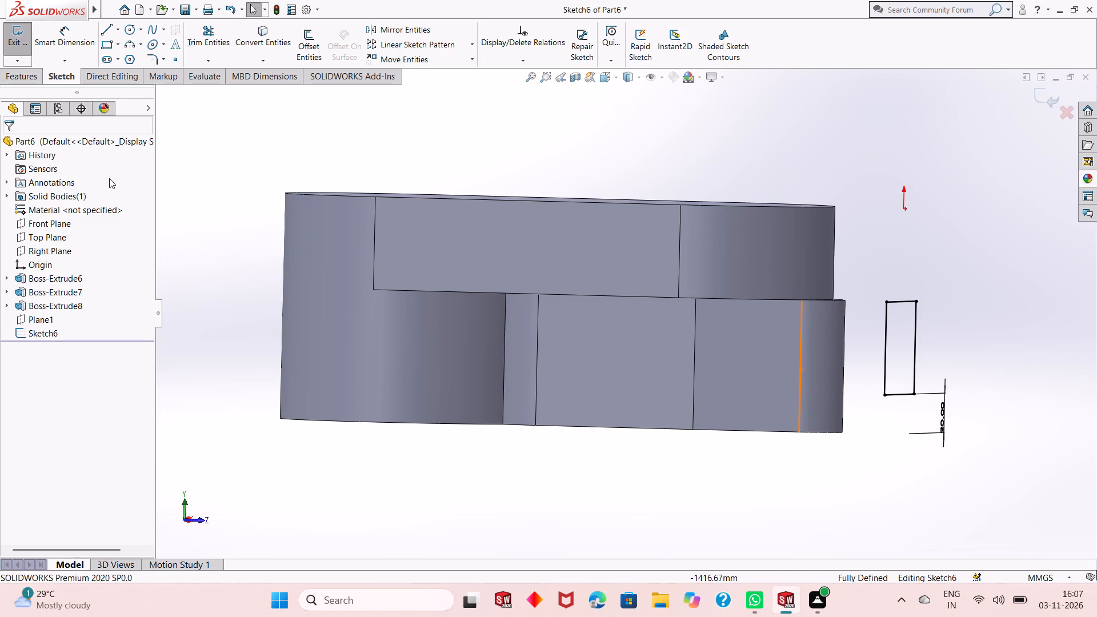
left_click(22, 83)
left_click(189, 46)
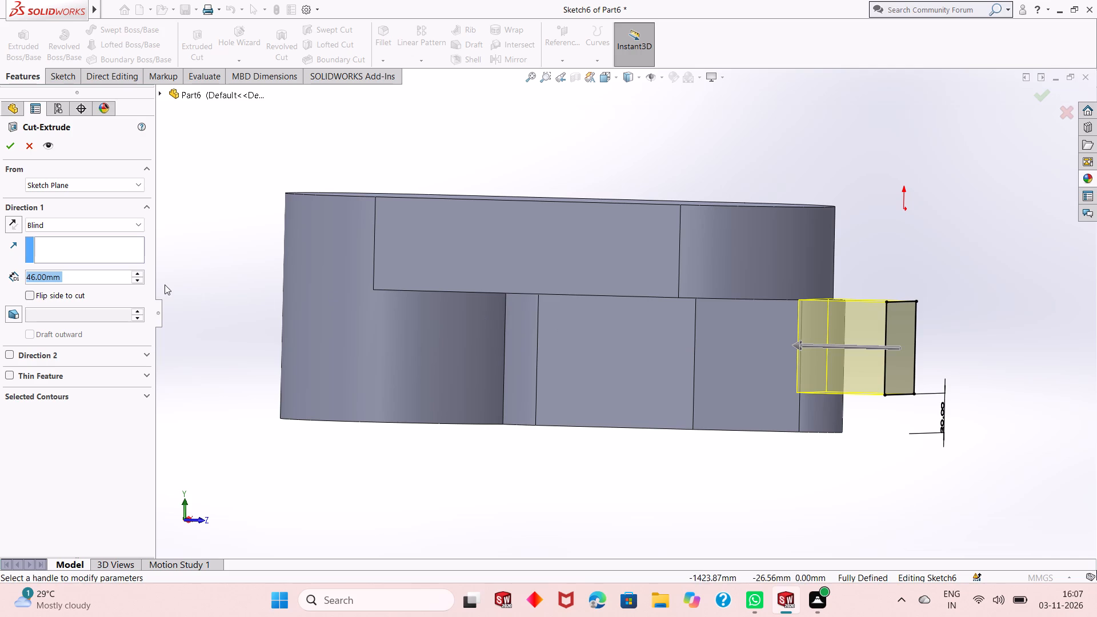
type("1000")
key("Return")
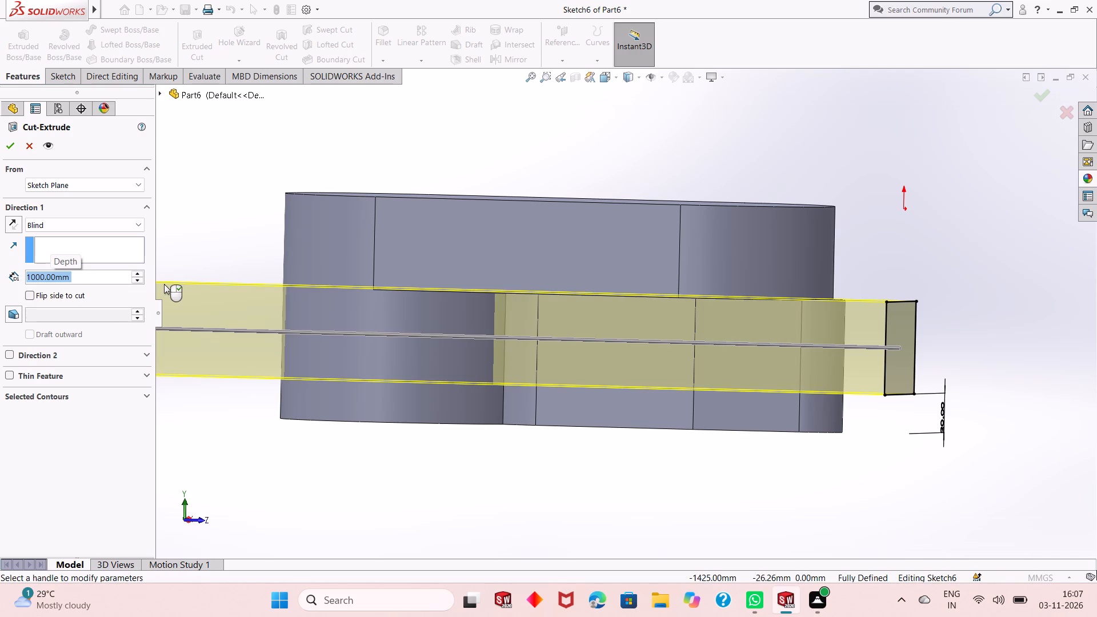
type("100")
key("Return")
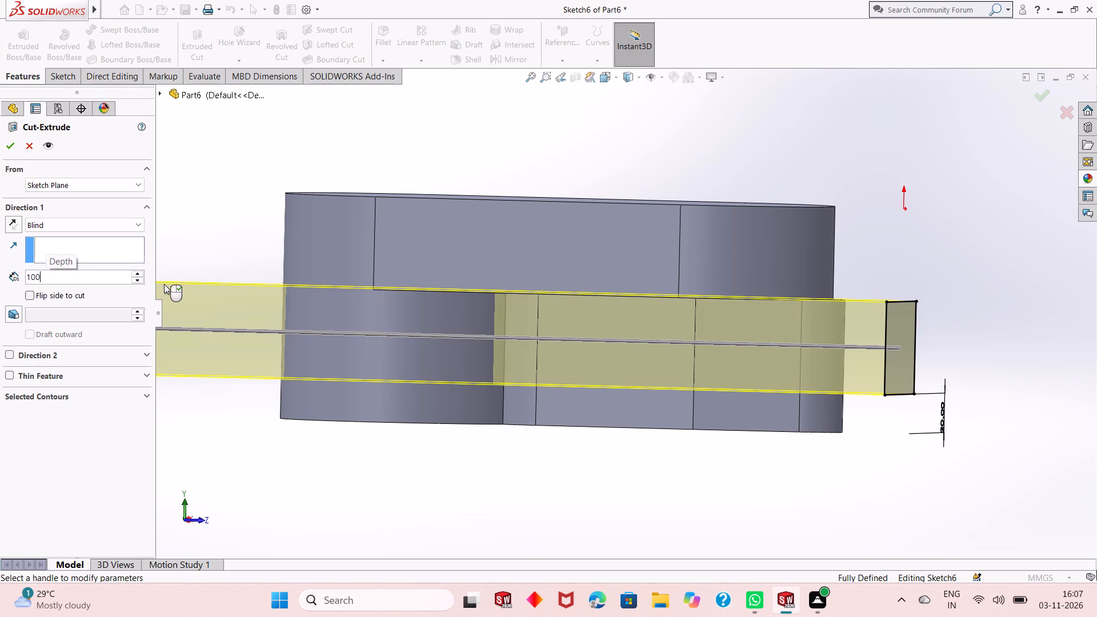
left_click(9, 147)
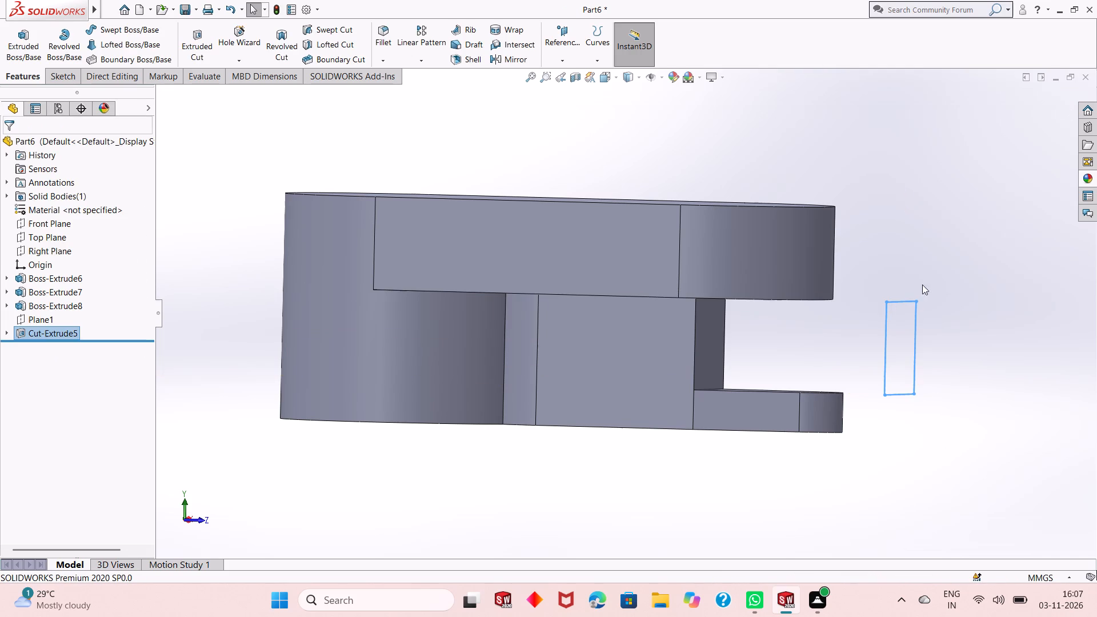
left_click(931, 258)
On the slot body's top face, sketch a circle about 99 mm in diameter, centred on the rounded end above the notch.
middle_click_drag(862, 290, 864, 372)
left_click(664, 197)
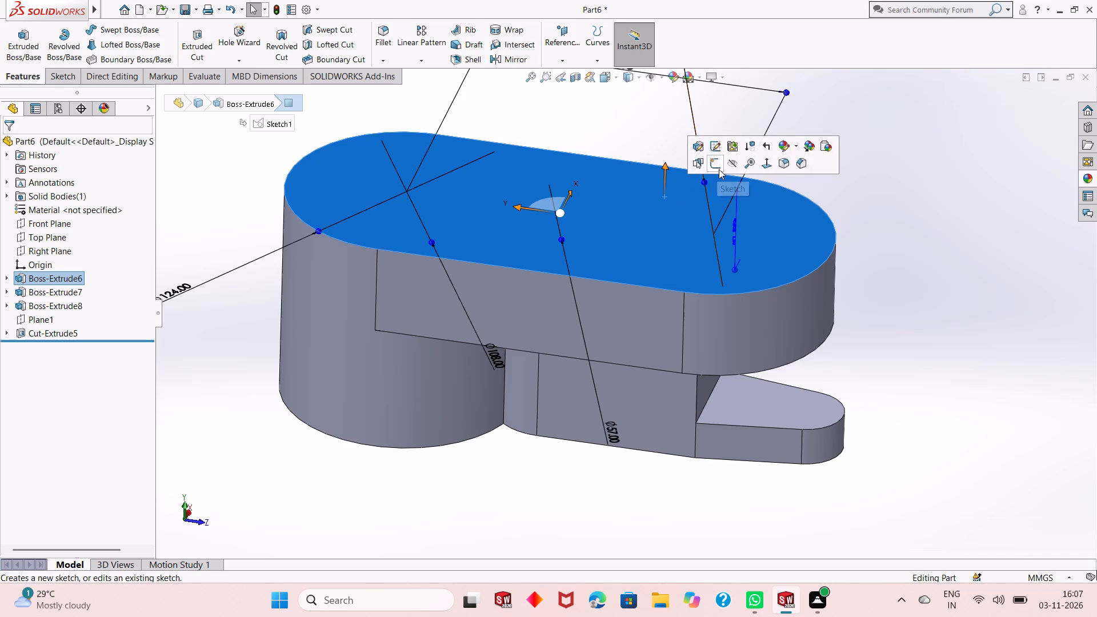
left_click(719, 169)
key("ctrl+8")
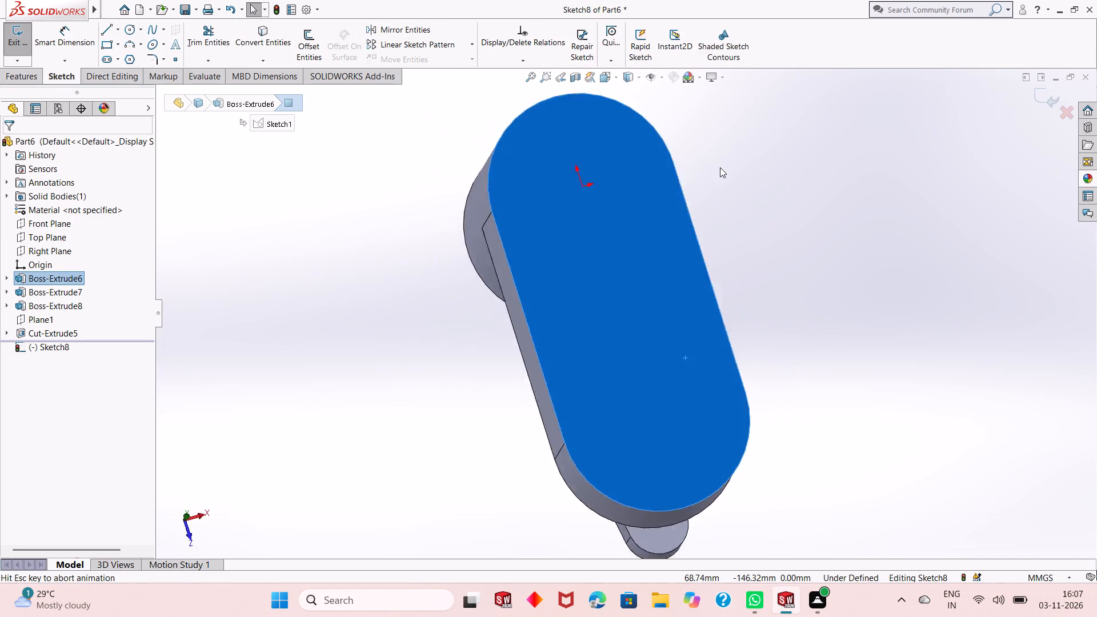
scroll(674, 266, "up", 1)
left_click(791, 315)
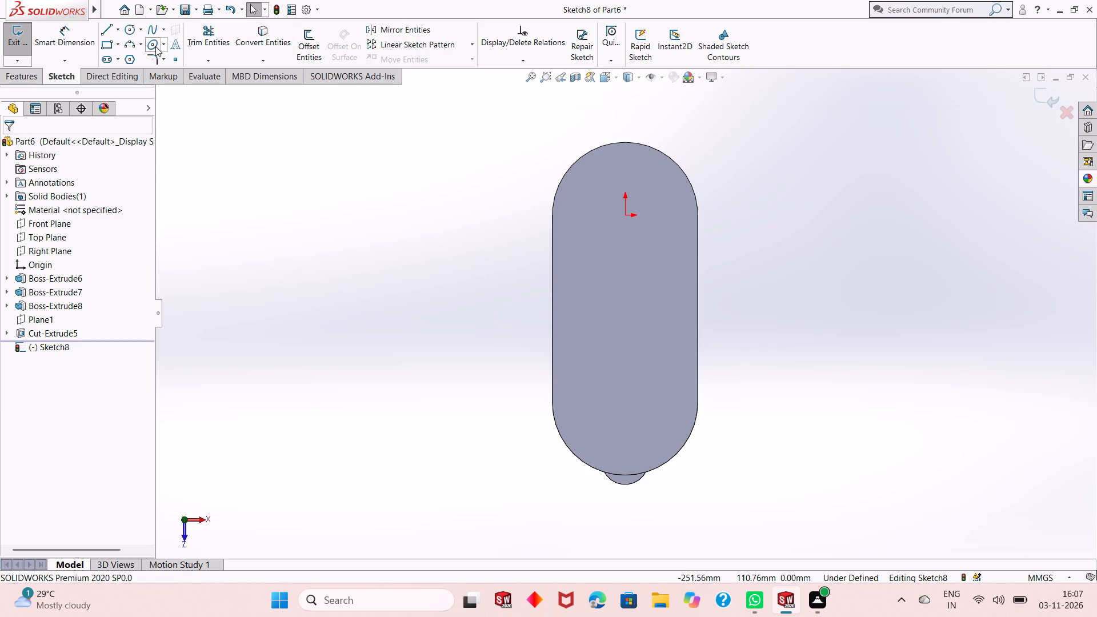
left_click(134, 28)
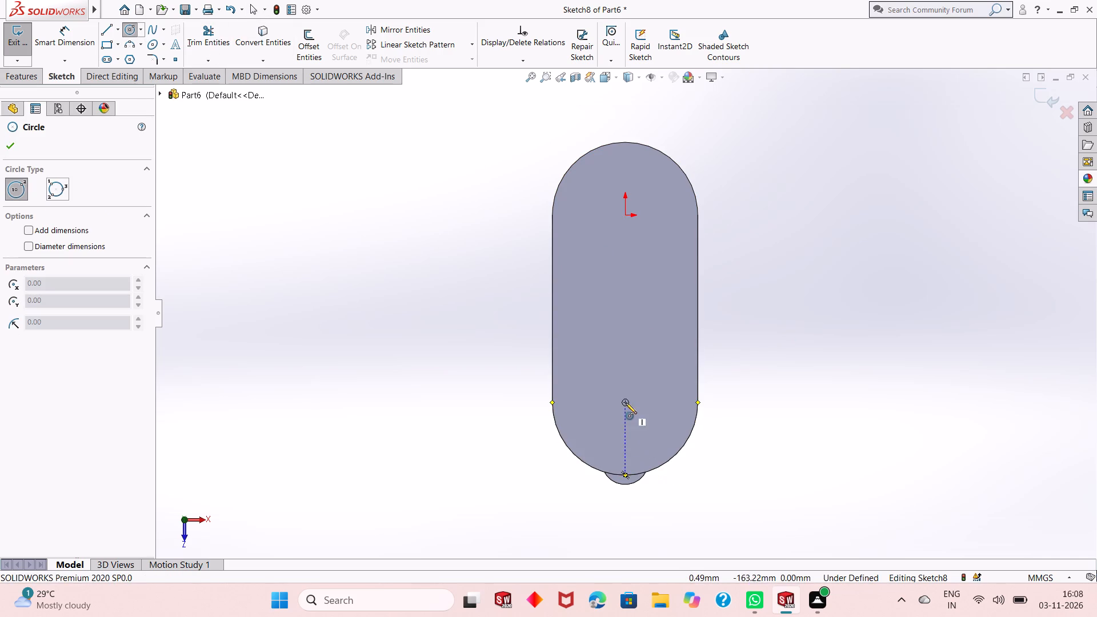
left_click(625, 403)
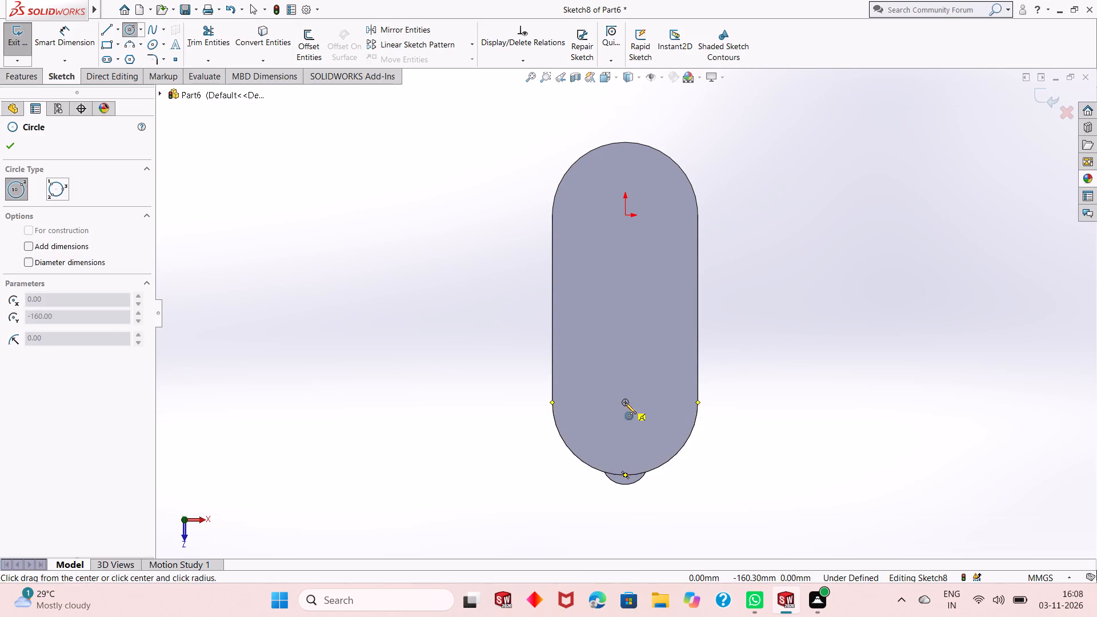
left_click(642, 347)
right_click(421, 219)
left_click(431, 225)
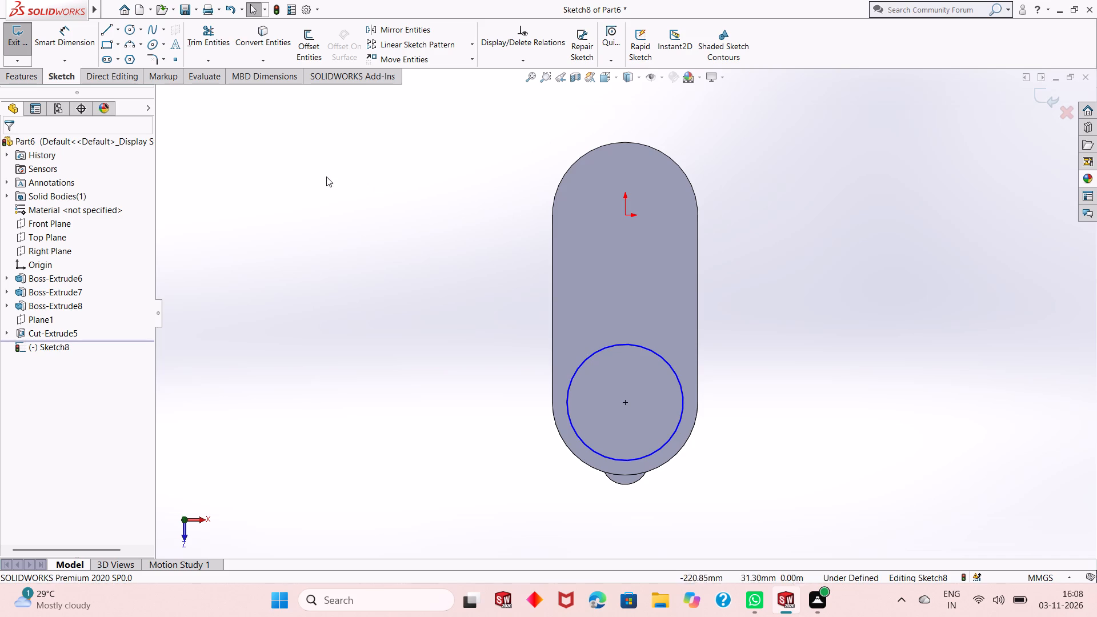
Dimension the circle at the notched end with a diameter of 108 mm.
left_click(77, 37)
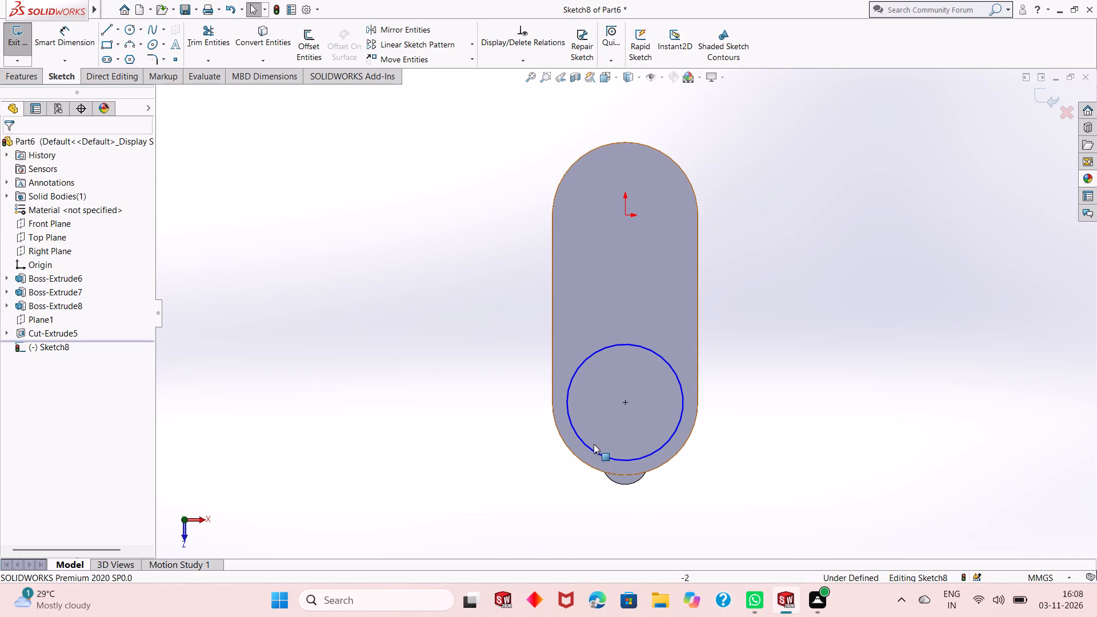
left_click(53, 38)
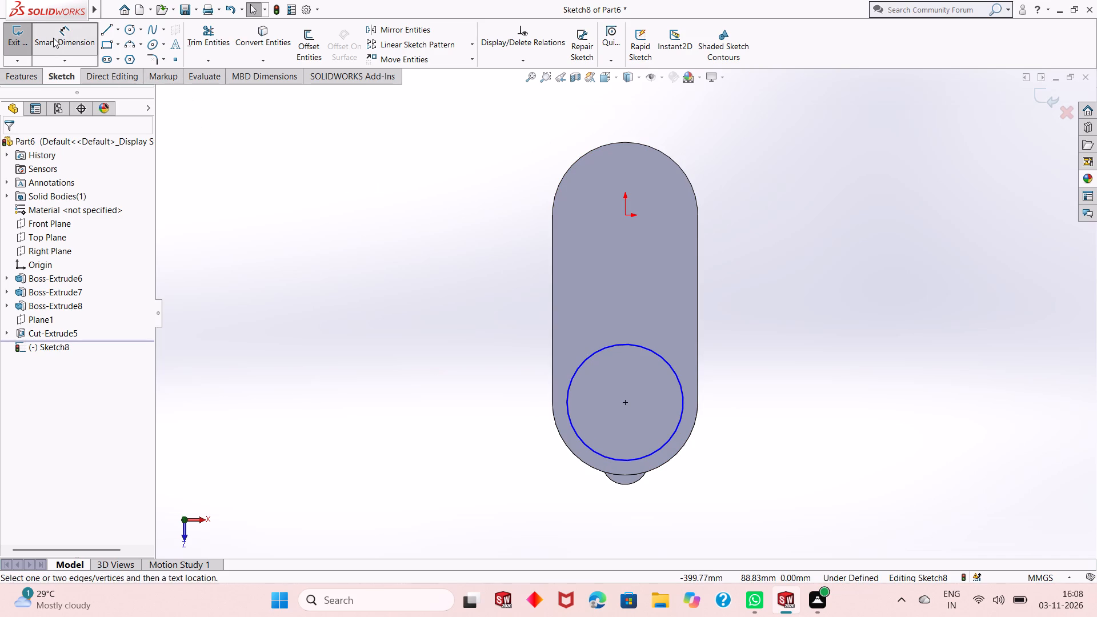
left_click(582, 441)
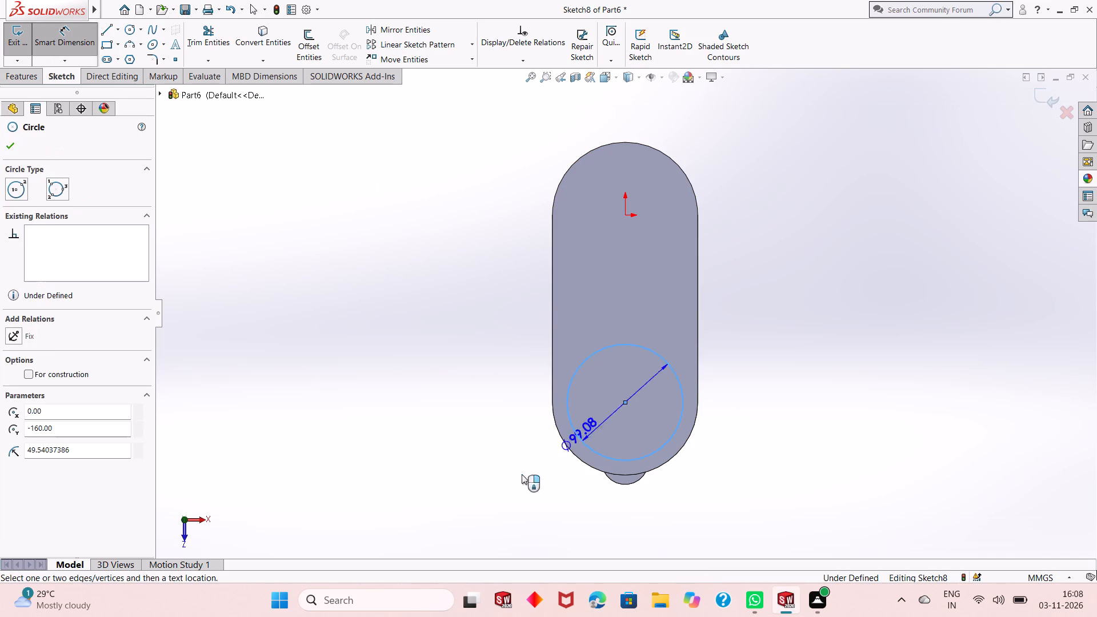
left_click(503, 486)
type("108")
key("Return")
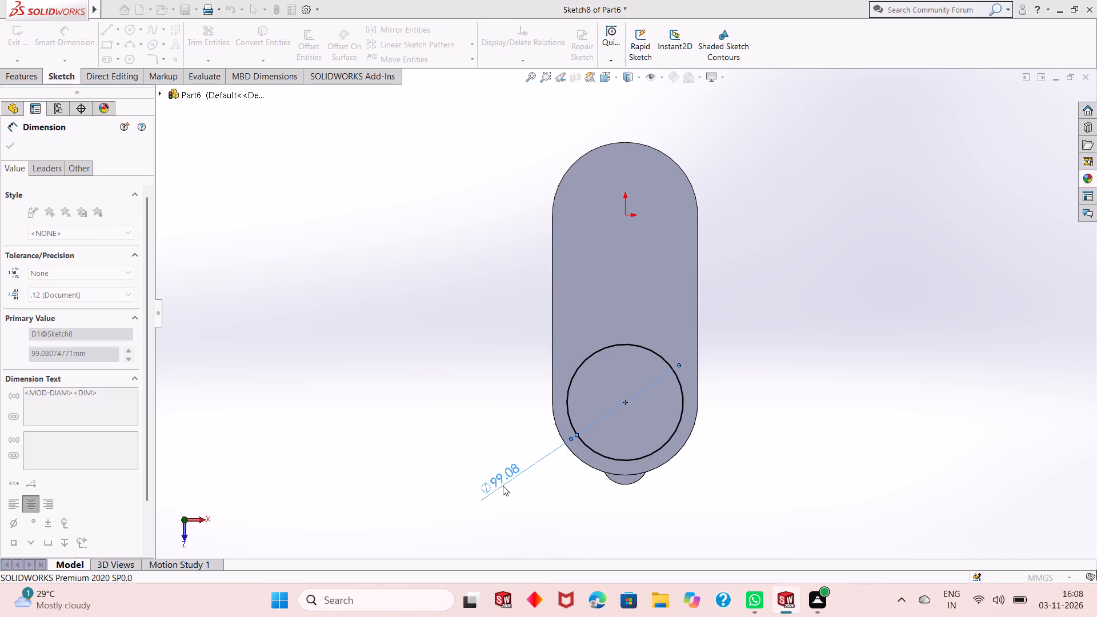
right_click(401, 262)
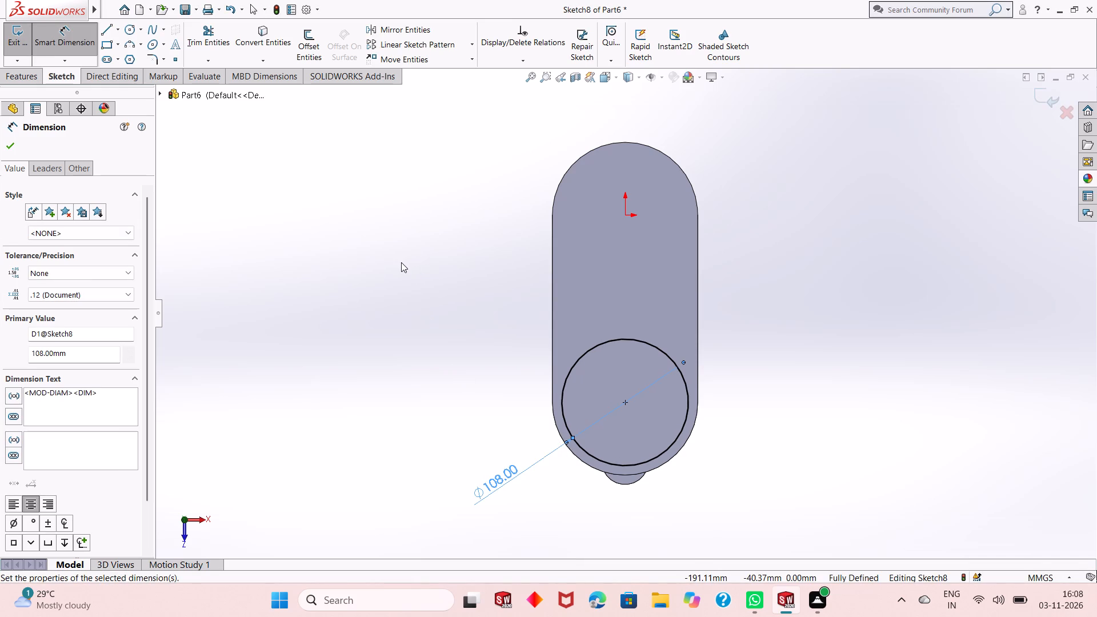
left_click(416, 295)
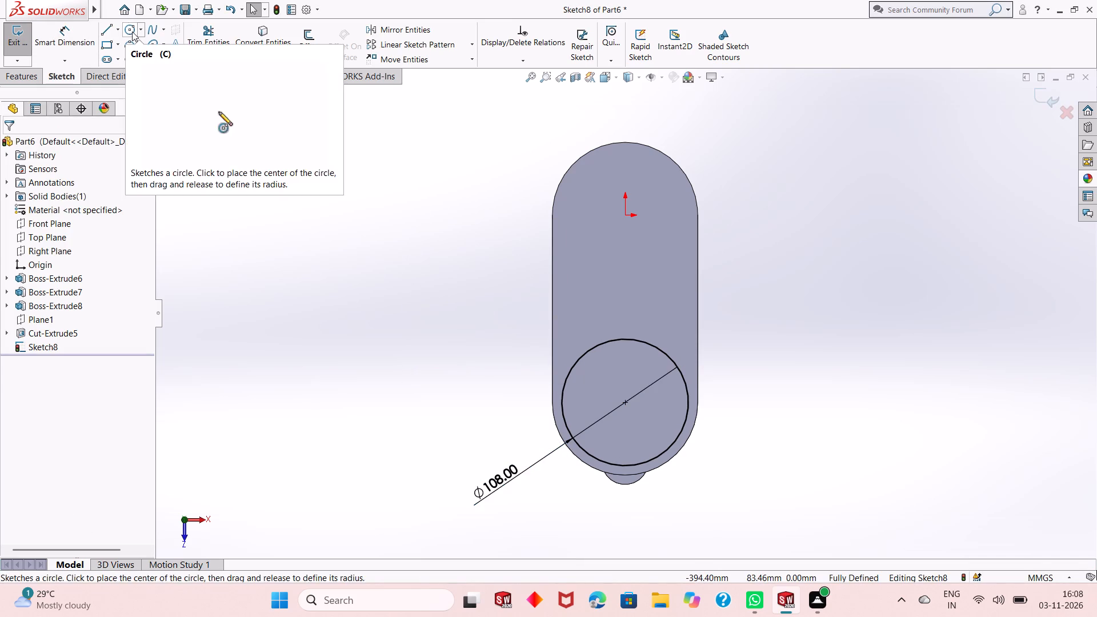
Sketch a second circle about 72 mm in diameter, centred on the origin at the opposite rounded end.
left_click(132, 31)
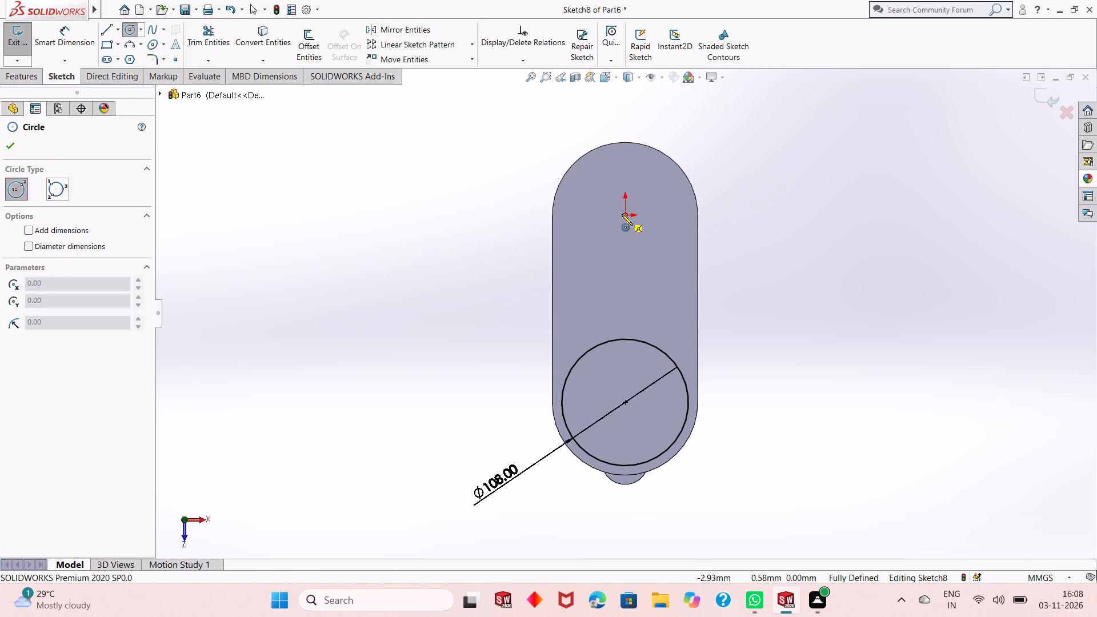
left_click(626, 214)
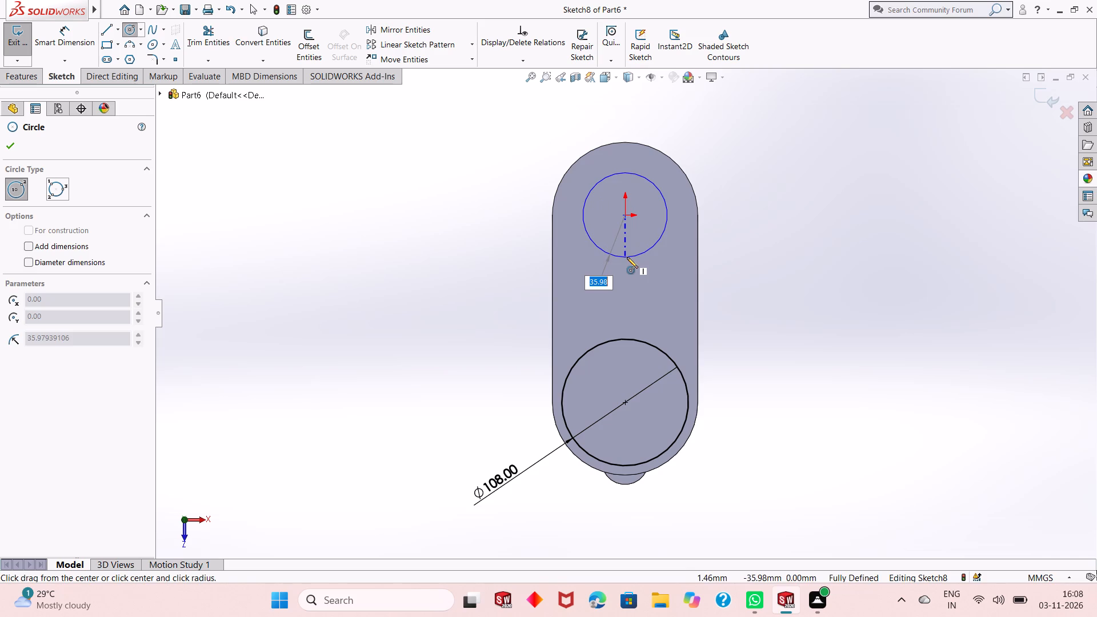
left_click(627, 257)
right_click(736, 200)
left_click(787, 211)
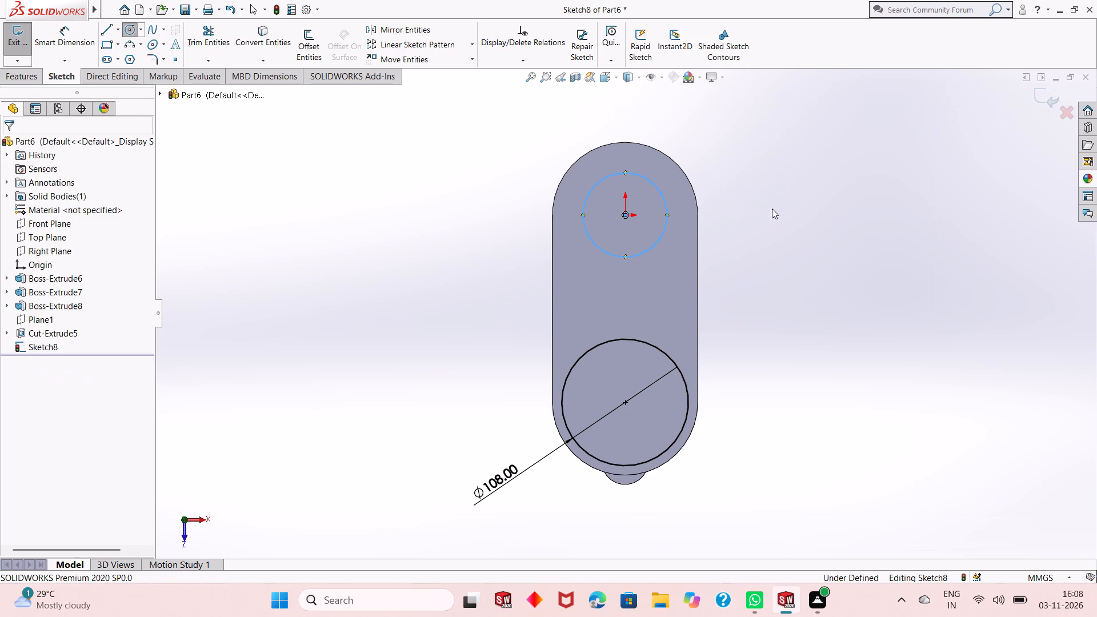
Dimension the circle at the origin with a diameter of 70 mm.
left_click(66, 45)
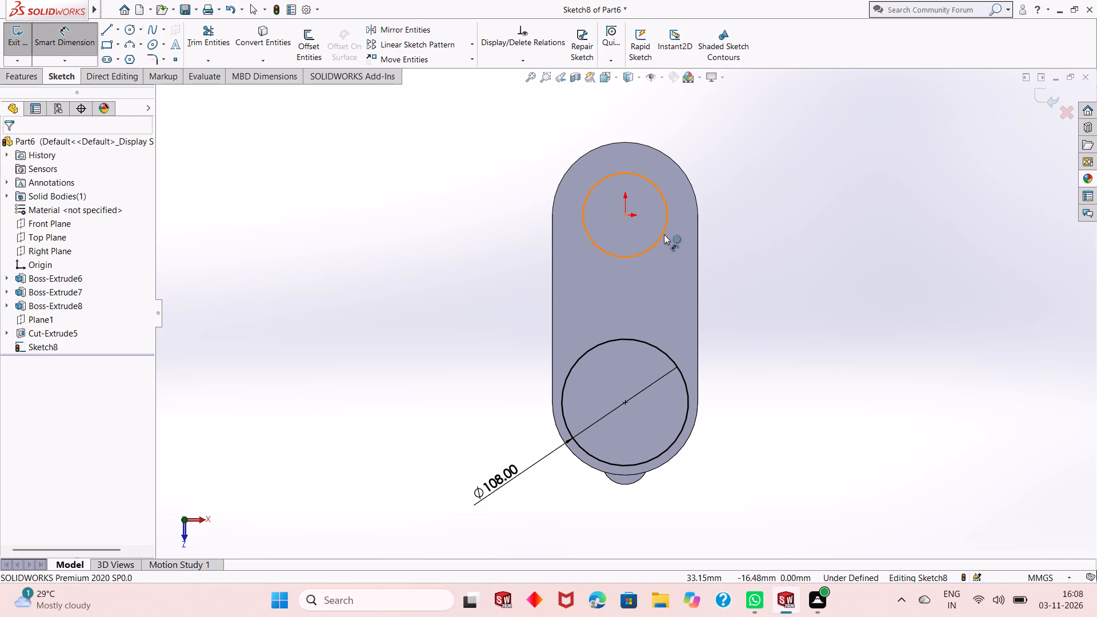
left_click(664, 234)
left_click(895, 323)
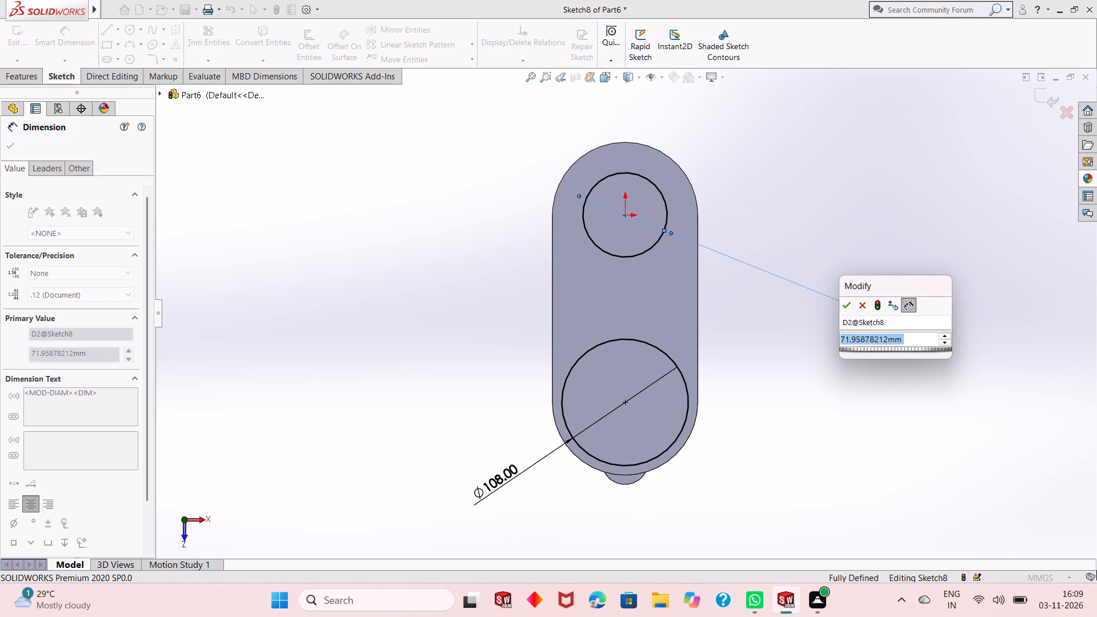
type("70")
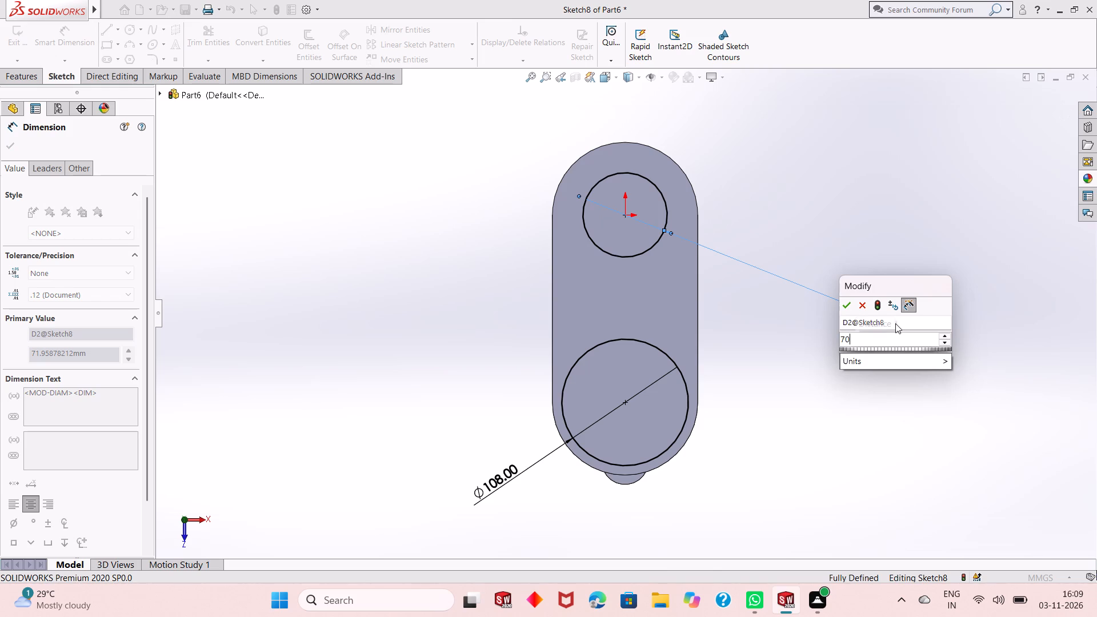
key("Return")
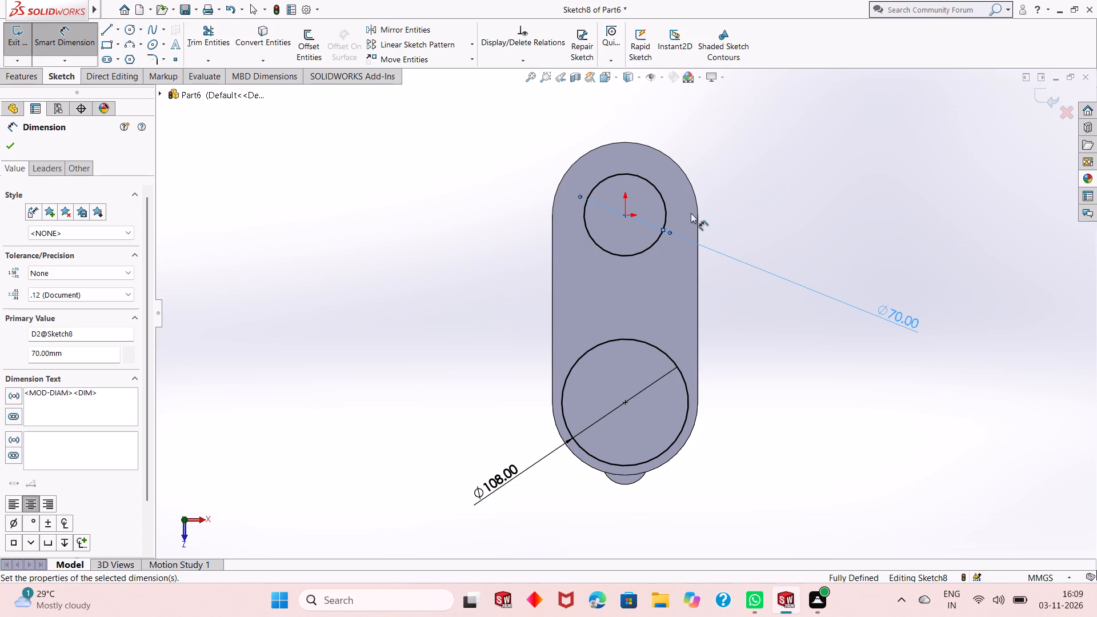
Sketch a circle about 37 mm in diameter on the slot's centreline between the 70 mm and 108 mm circles.
right_click(792, 202)
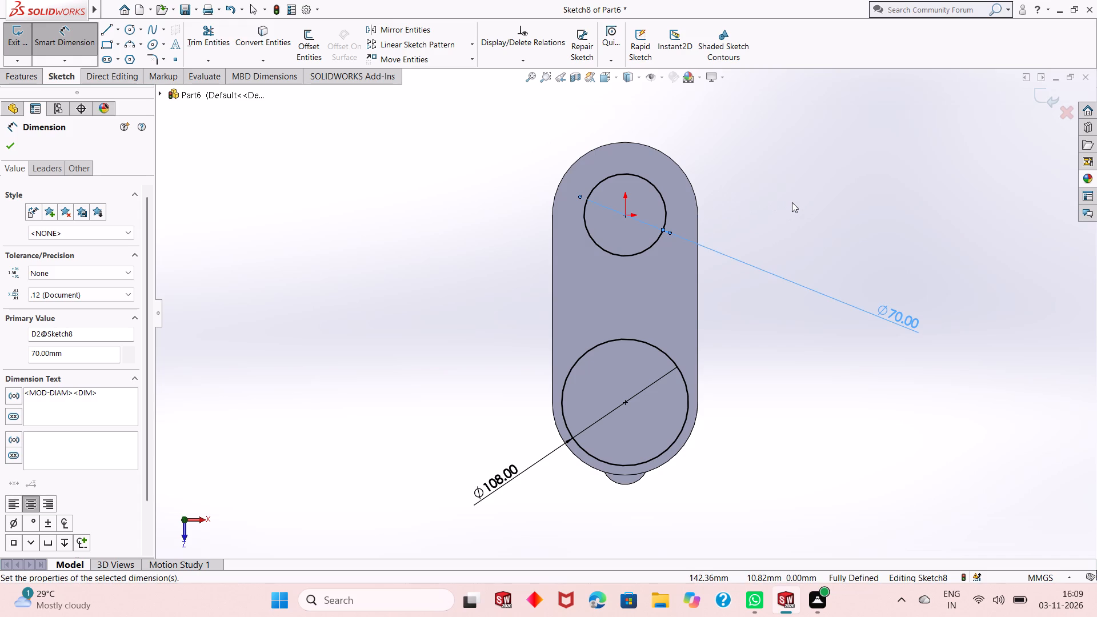
left_click(847, 241)
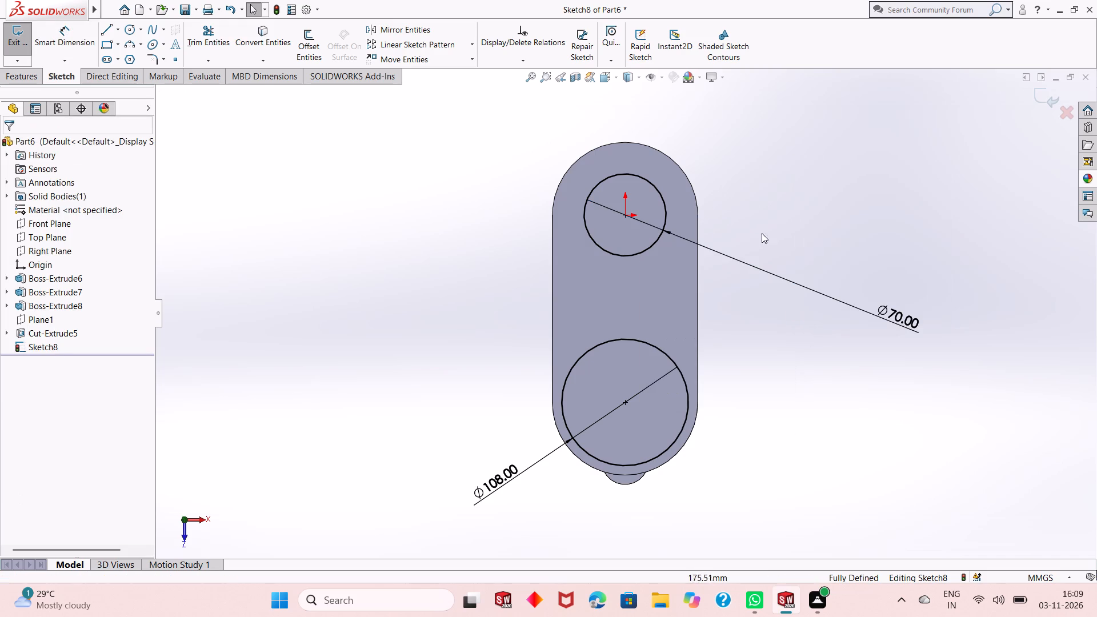
left_click(125, 33)
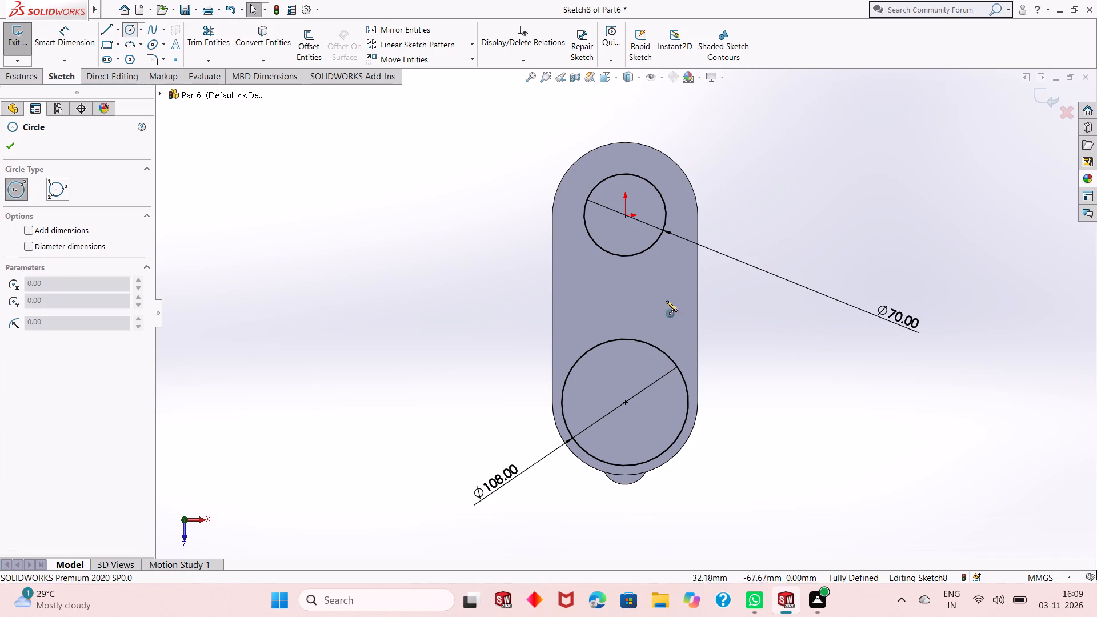
left_click(626, 293)
left_click(628, 315)
right_click(773, 221)
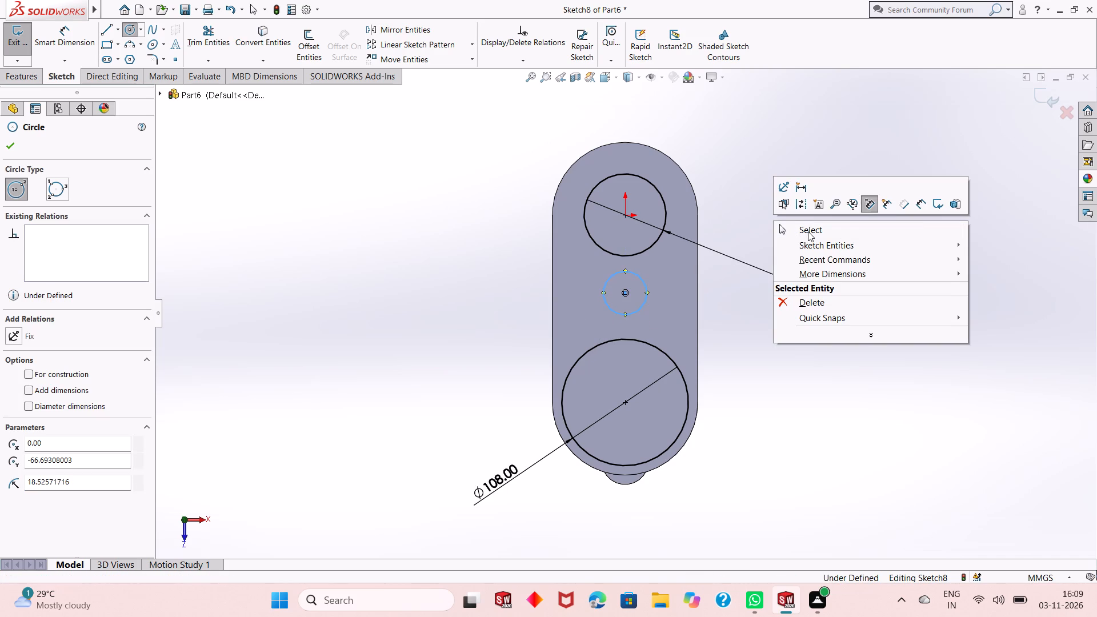
left_click(808, 231)
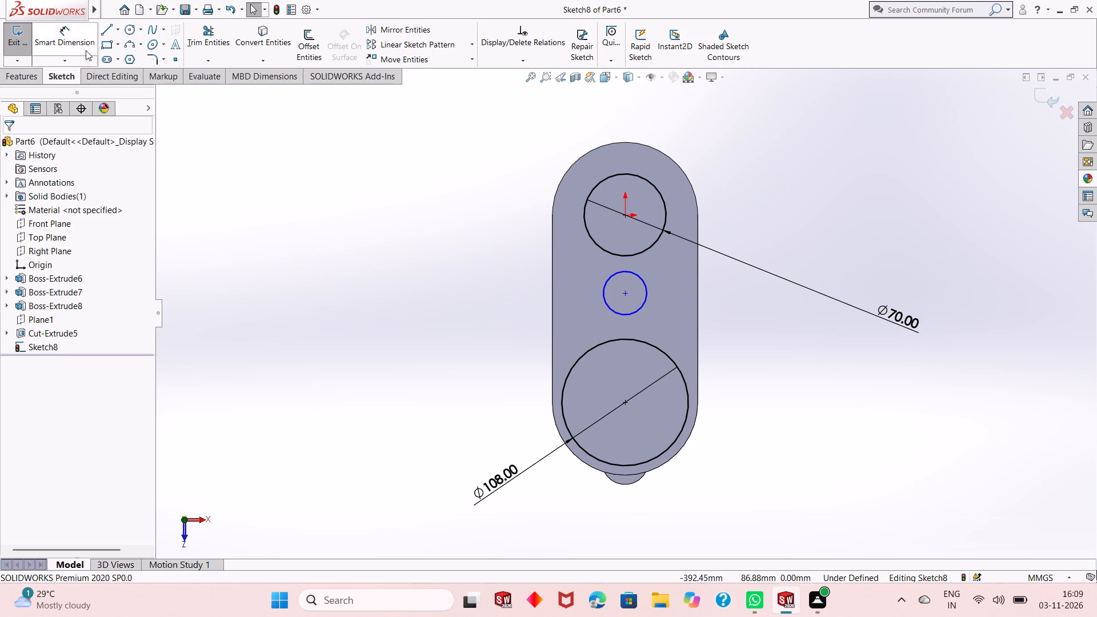
Dimension the middle circle with a diameter of 57 mm.
left_click(83, 46)
left_click(635, 312)
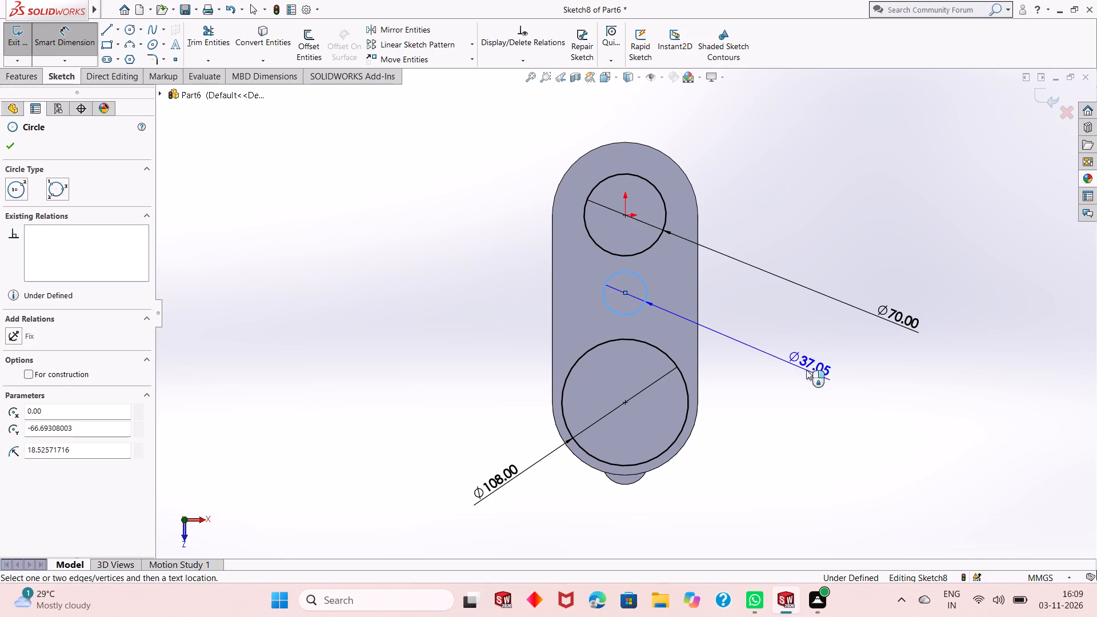
left_click(816, 378)
type("57")
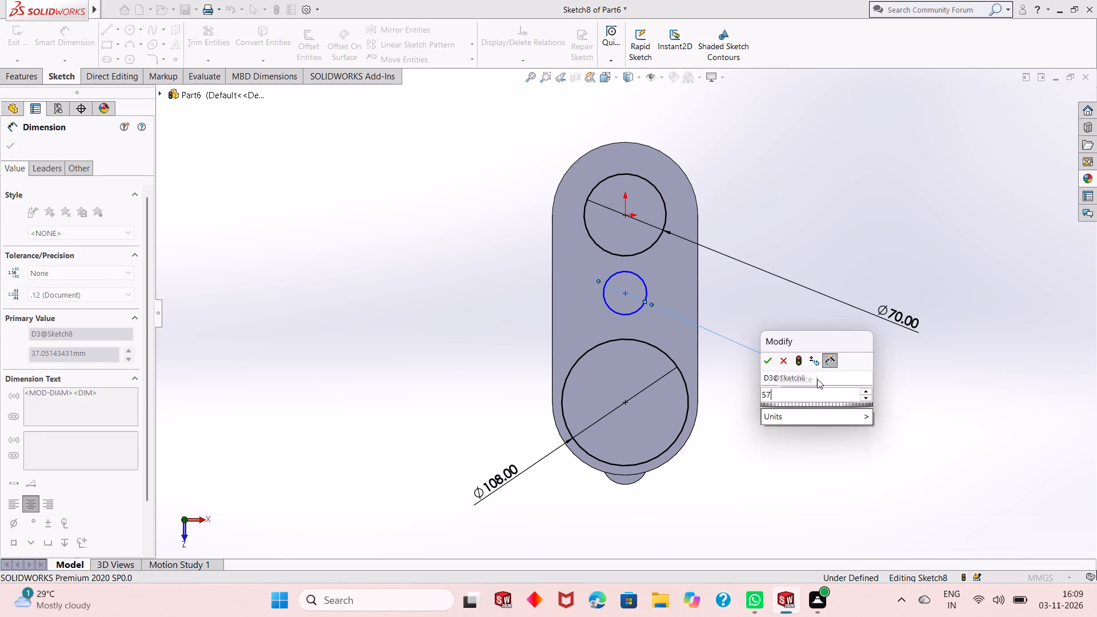
key("Return")
right_click(816, 214)
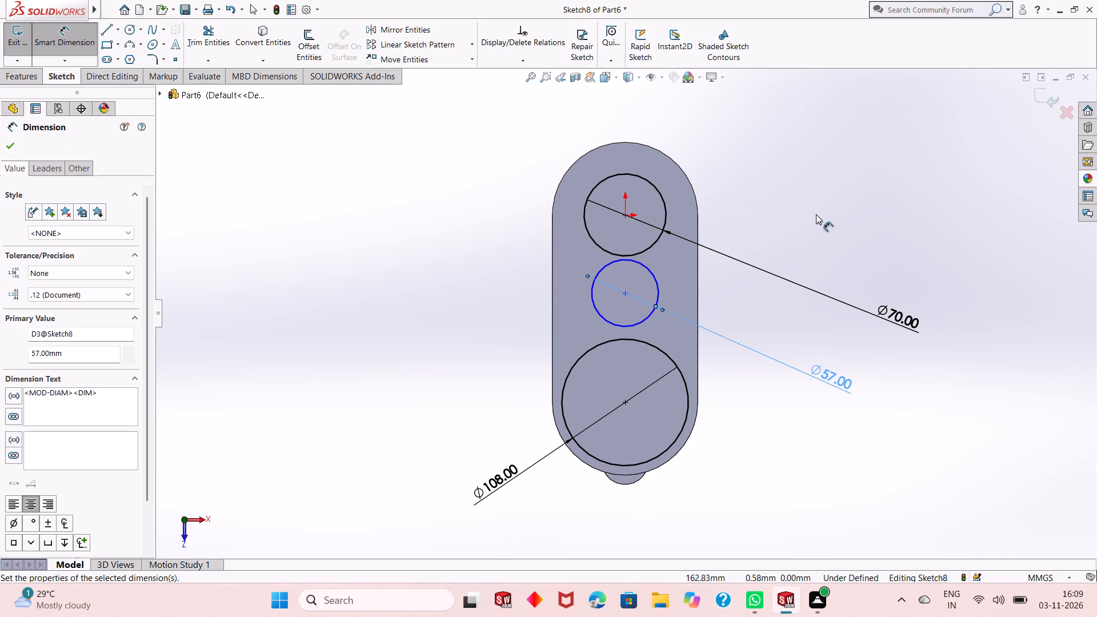
left_click(828, 246)
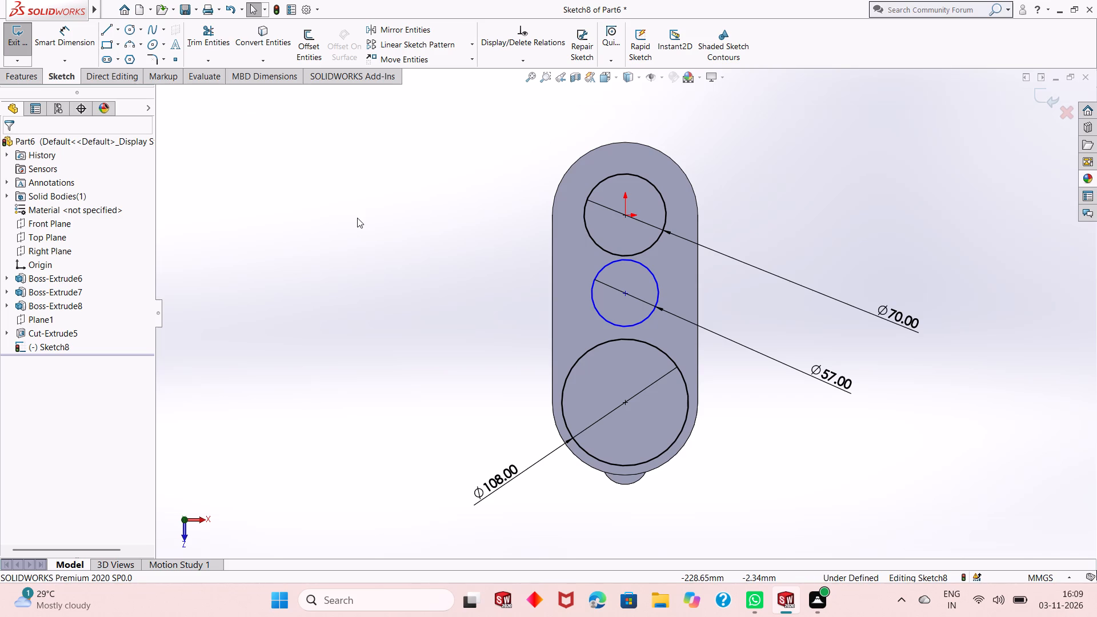
Dimension the vertical distance from the origin to the middle circle's centre as 77.5 mm.
left_click(82, 45)
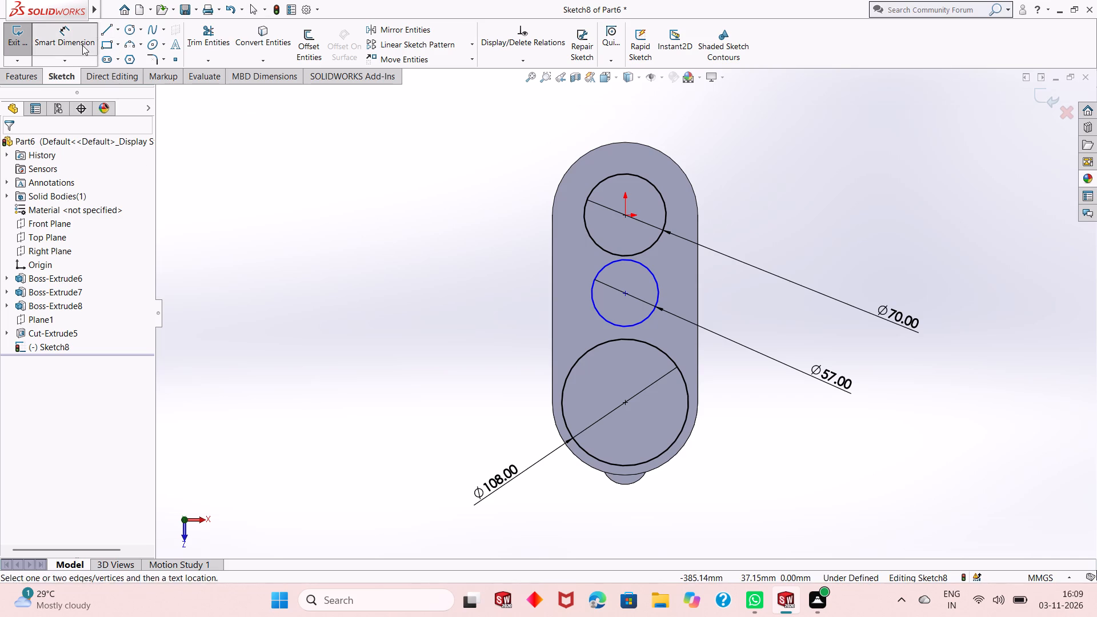
left_click(626, 217)
left_click(623, 294)
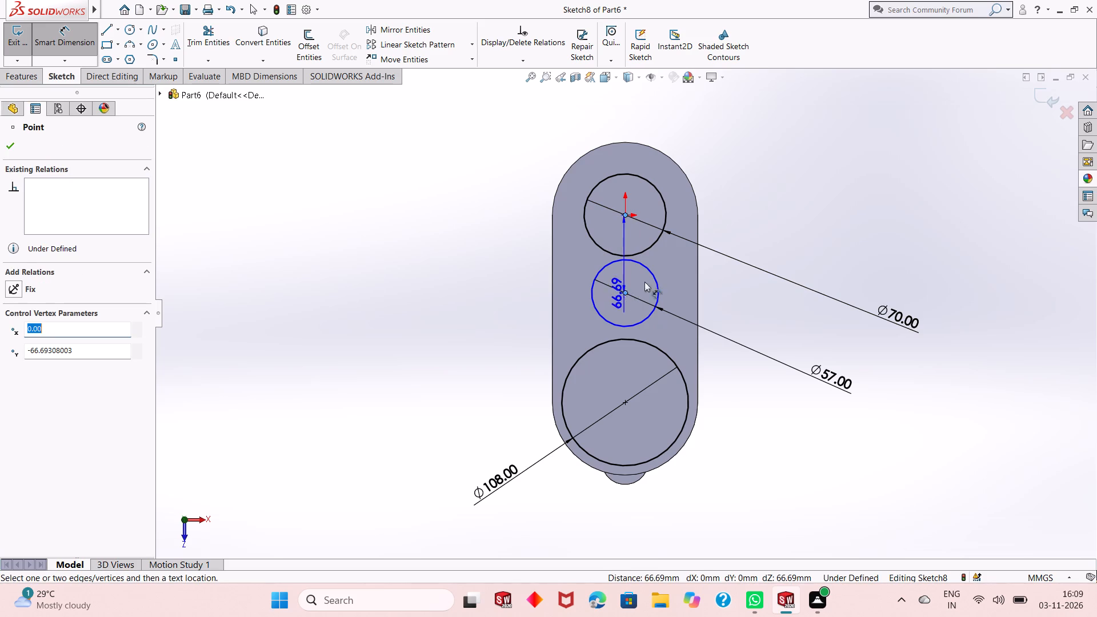
left_click(845, 235)
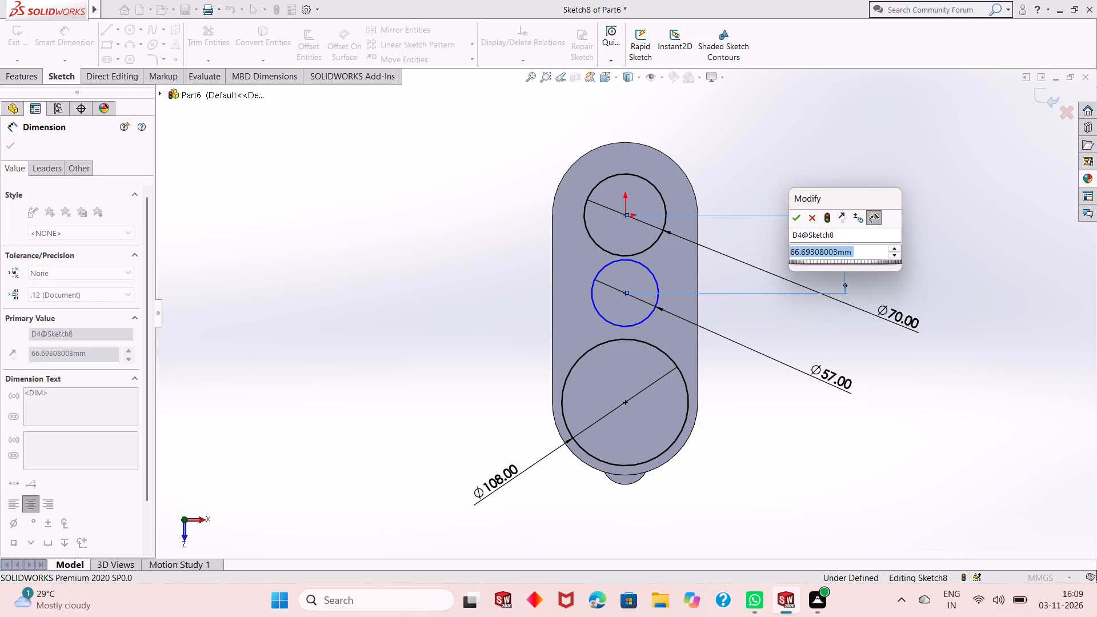
type("77.5")
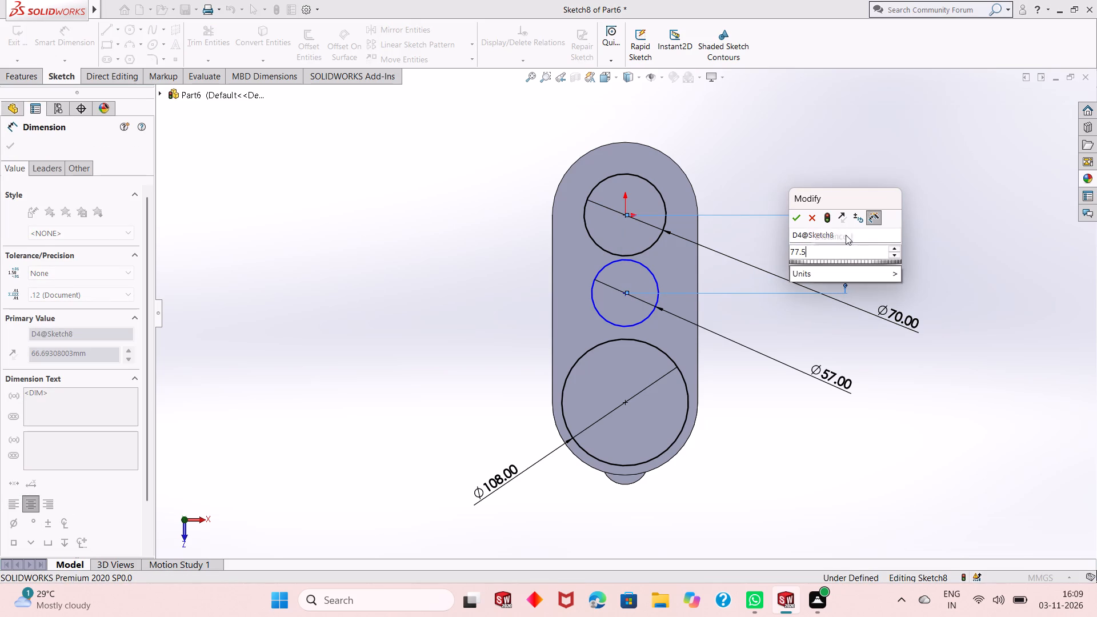
key("Return")
right_click(898, 223)
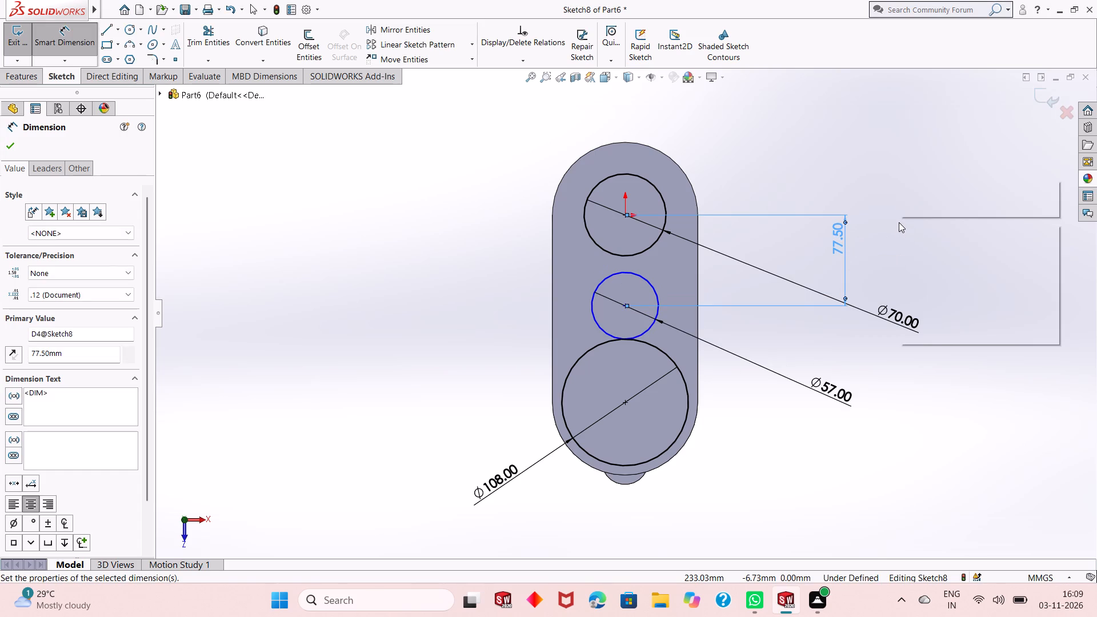
left_click(916, 259)
key("Escape")
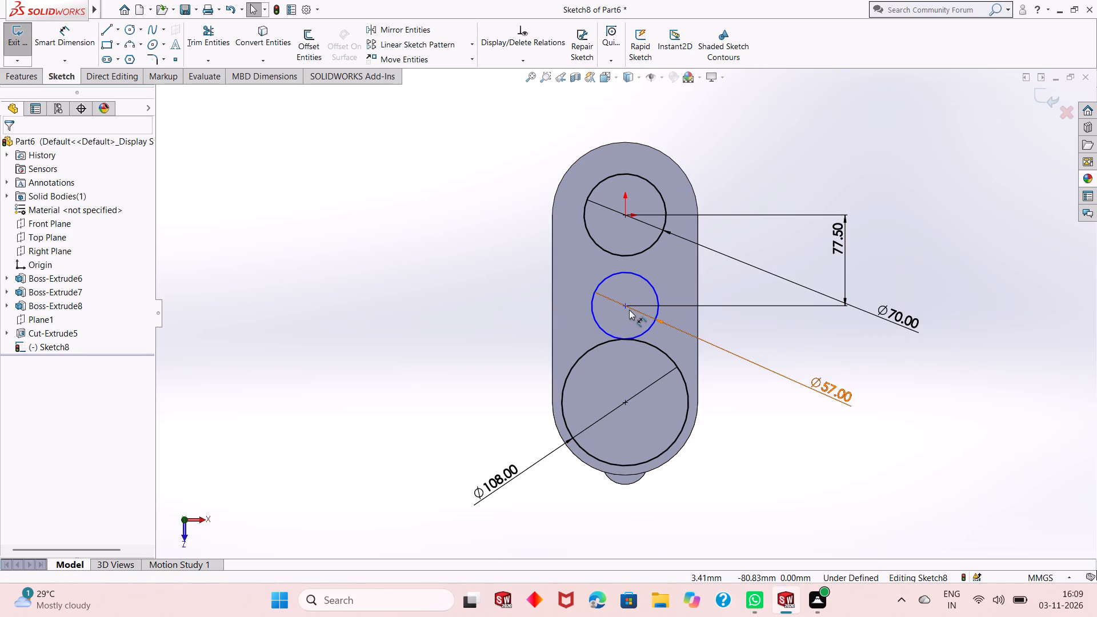
Add a Vertical relation between the centres of the 57 mm circle and the 108 mm circle.
left_click(626, 309)
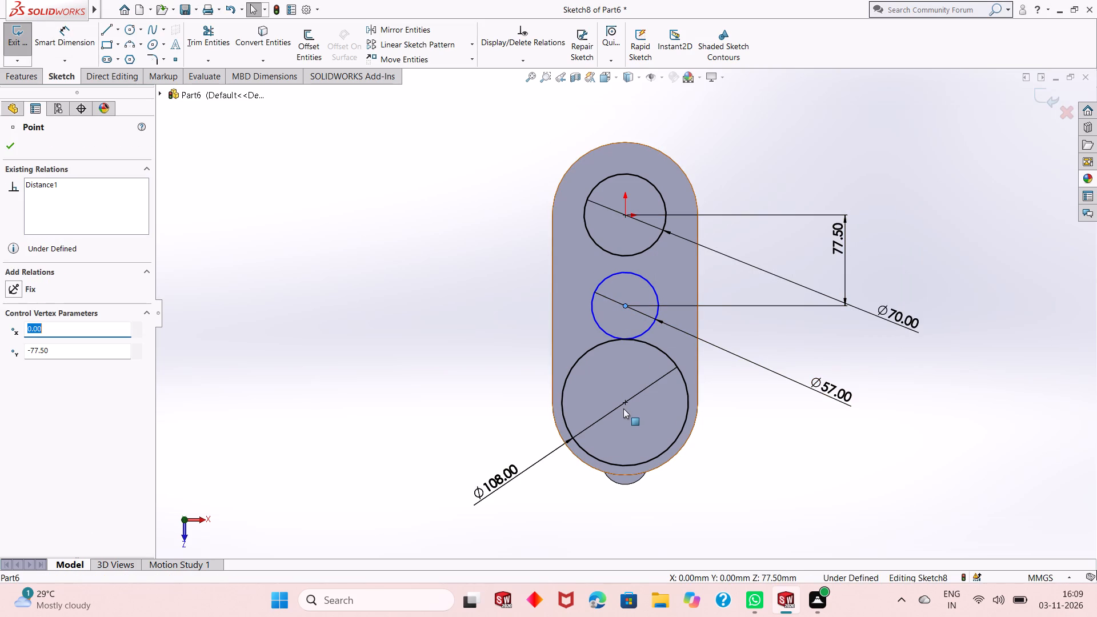
left_click(626, 402, "ctrl")
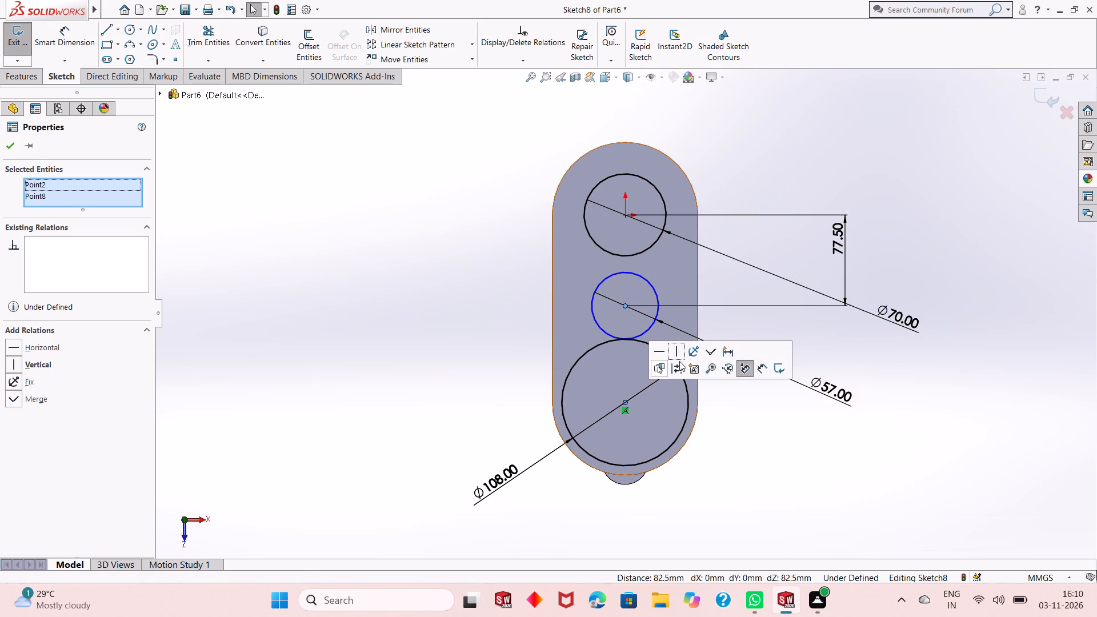
left_click(678, 356)
scroll(648, 326, "down", 4)
left_click(805, 318)
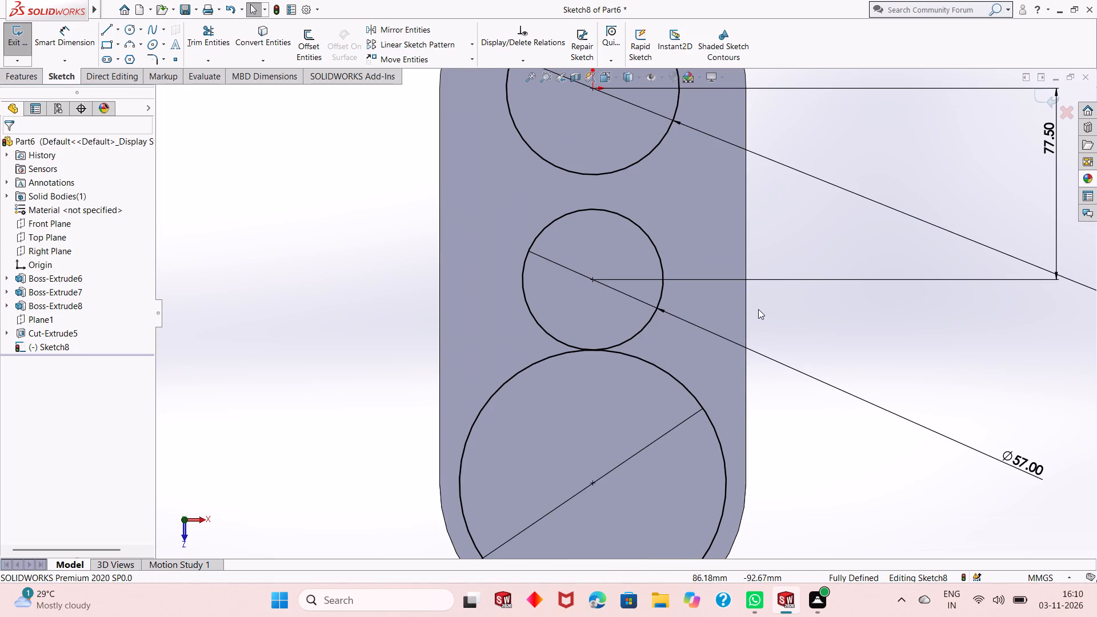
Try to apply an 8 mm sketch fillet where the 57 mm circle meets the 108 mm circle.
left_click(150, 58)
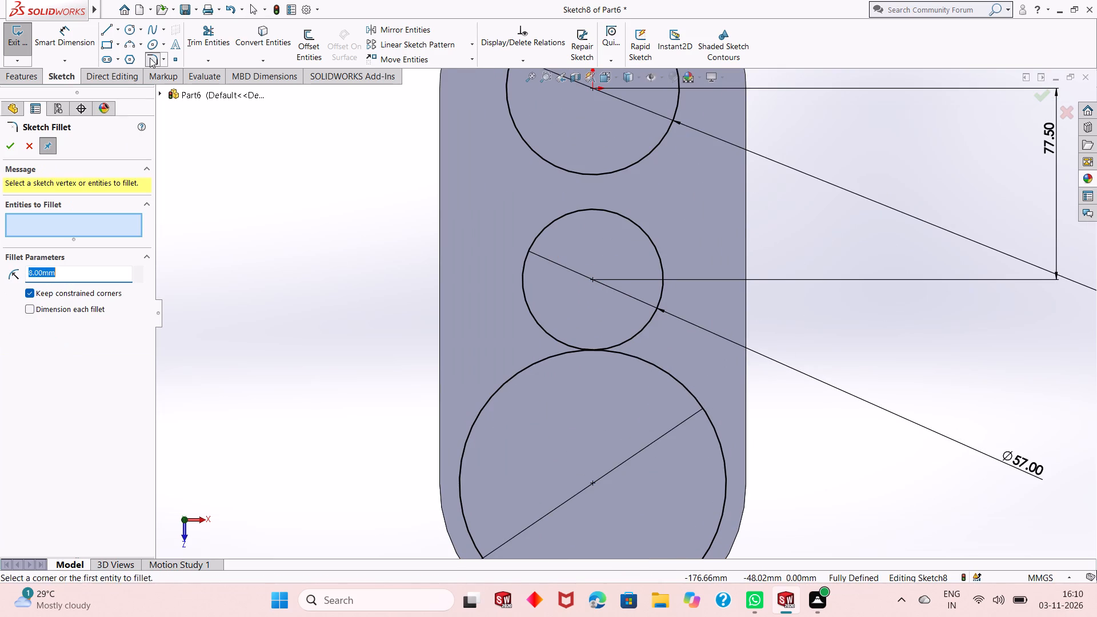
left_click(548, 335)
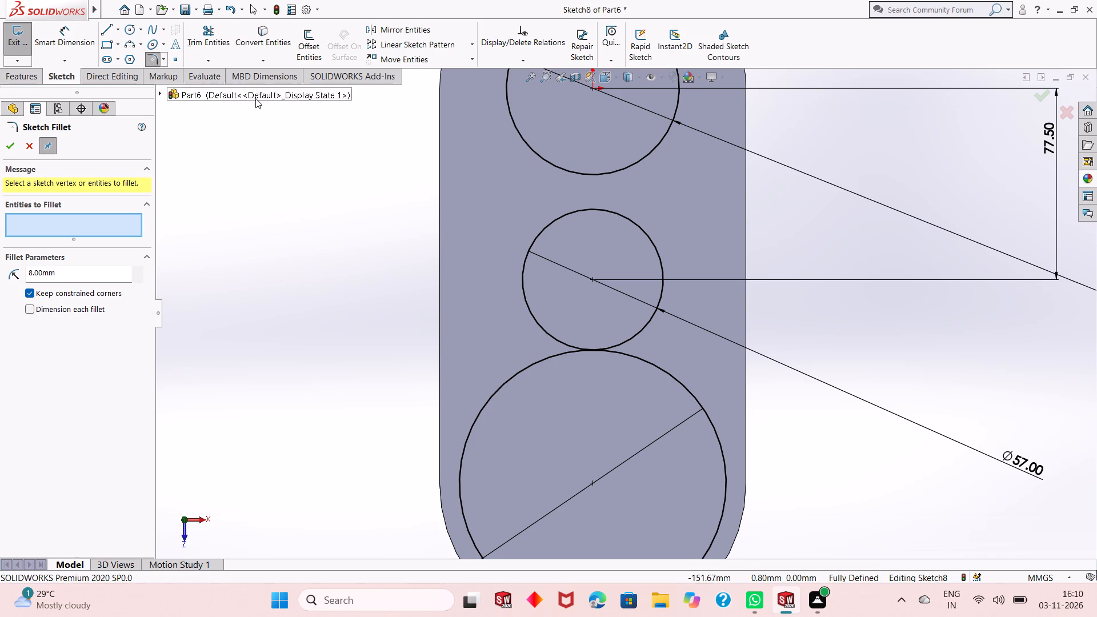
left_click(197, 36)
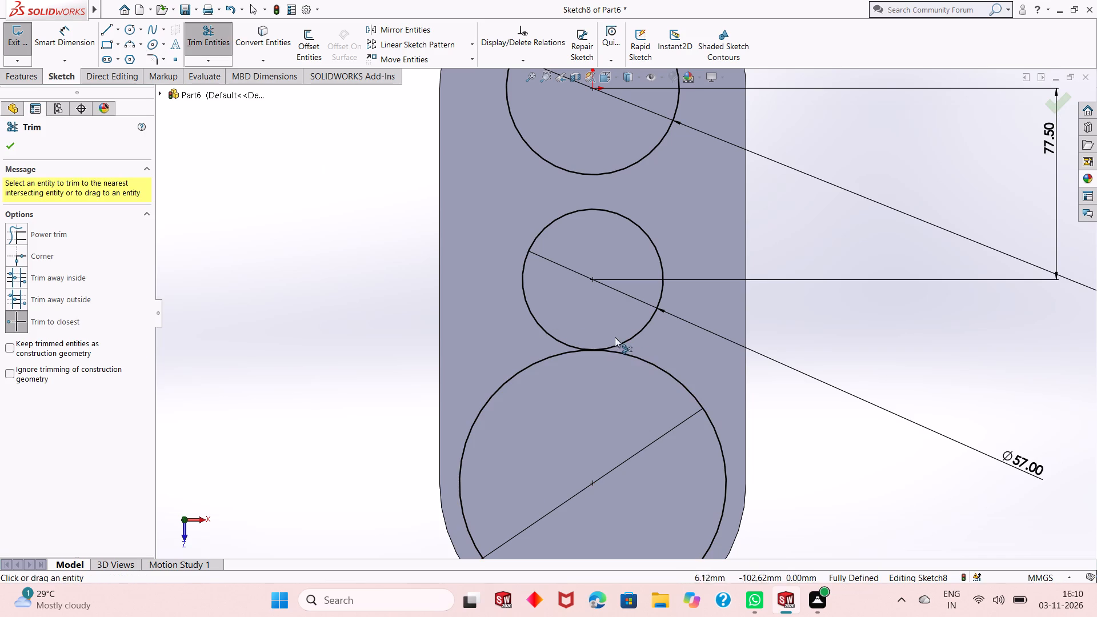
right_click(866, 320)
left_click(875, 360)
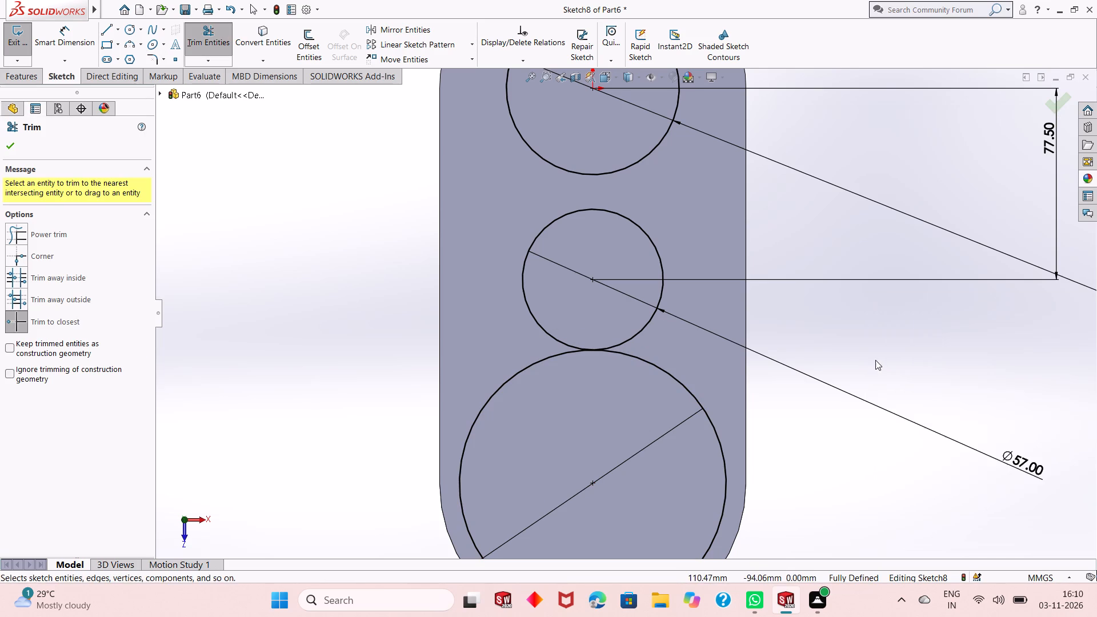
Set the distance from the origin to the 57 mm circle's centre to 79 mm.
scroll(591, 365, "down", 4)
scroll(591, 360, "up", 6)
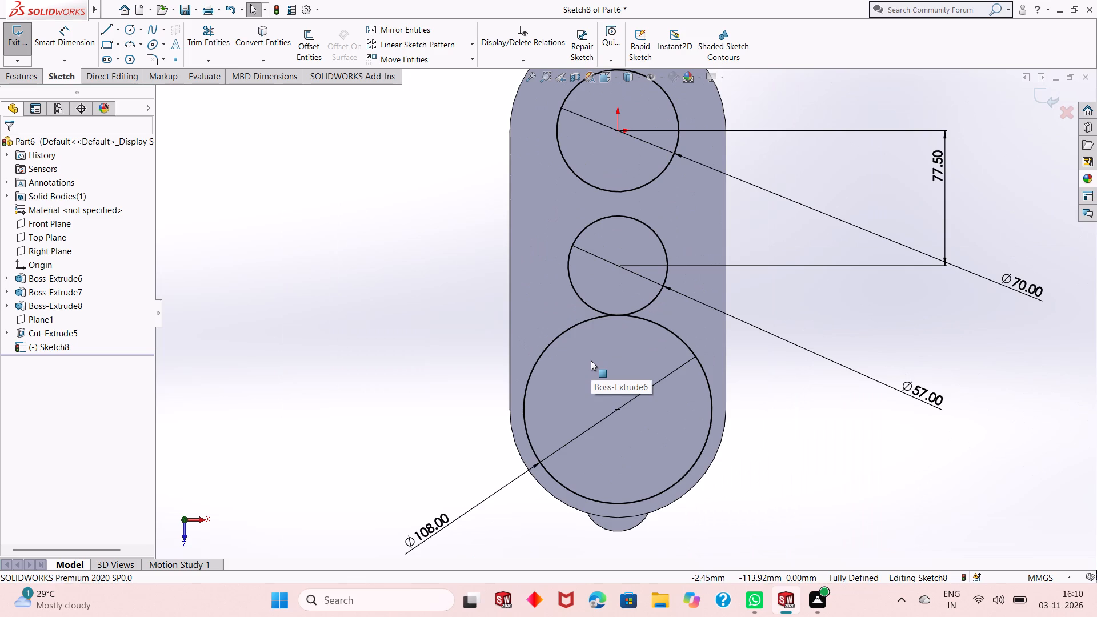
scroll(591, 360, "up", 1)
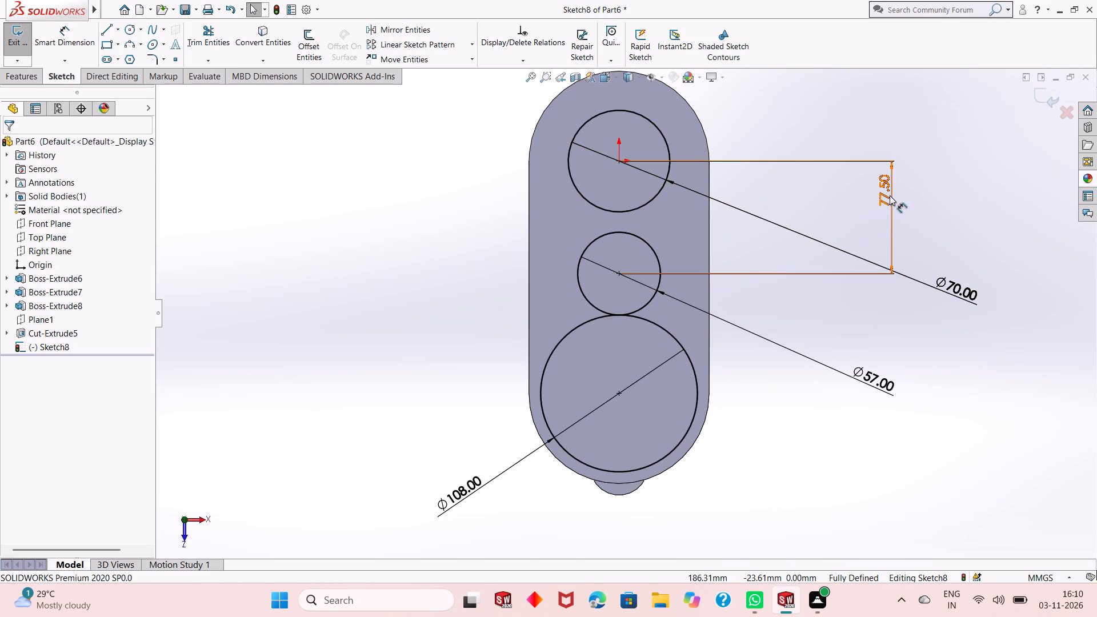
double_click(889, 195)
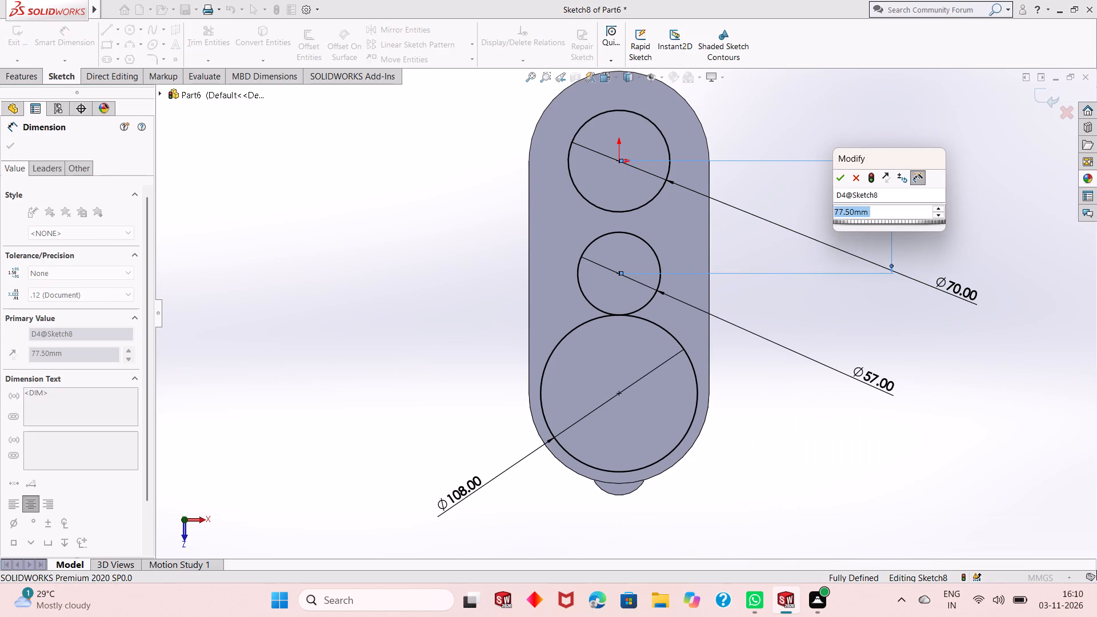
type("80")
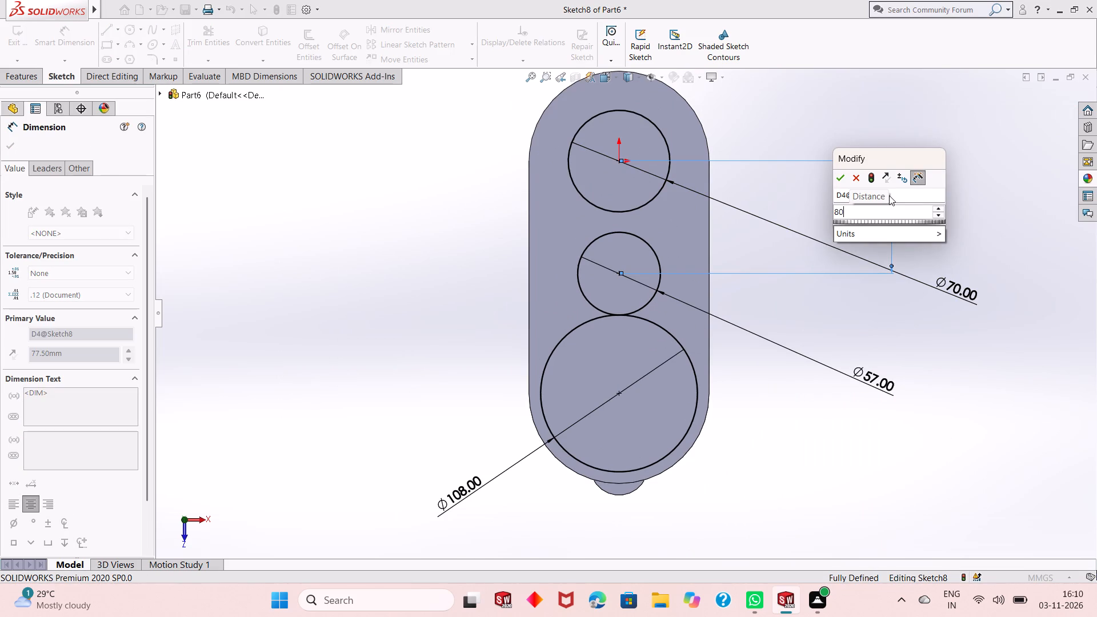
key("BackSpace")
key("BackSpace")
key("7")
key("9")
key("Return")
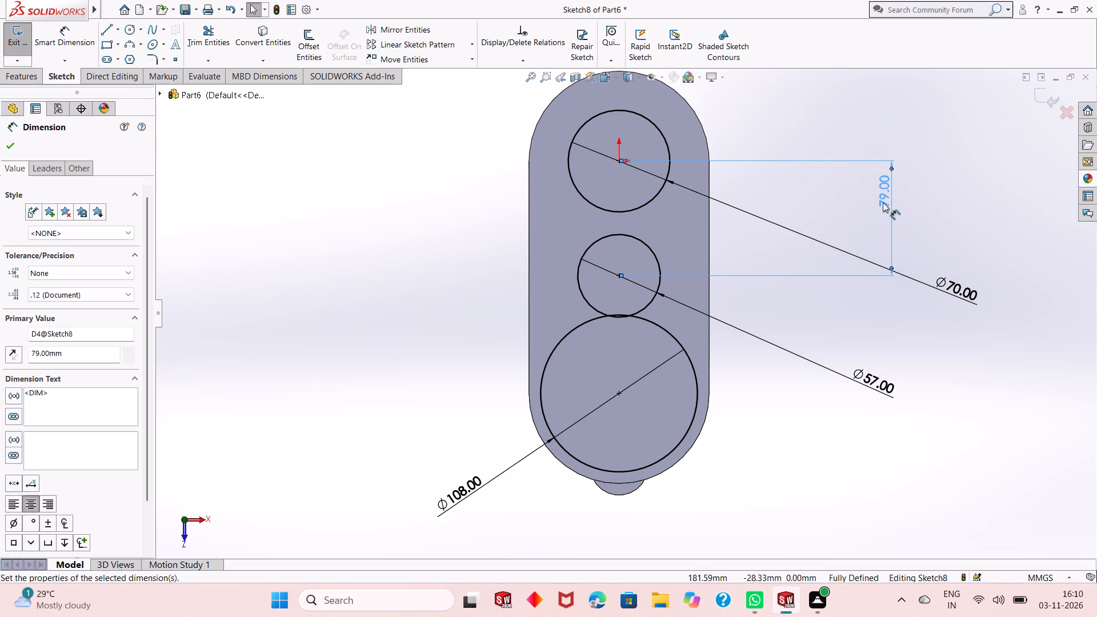
Set the distance from the origin to the 57 mm circle's centre to 78 mm.
double_click(883, 205)
type("78")
key("Return")
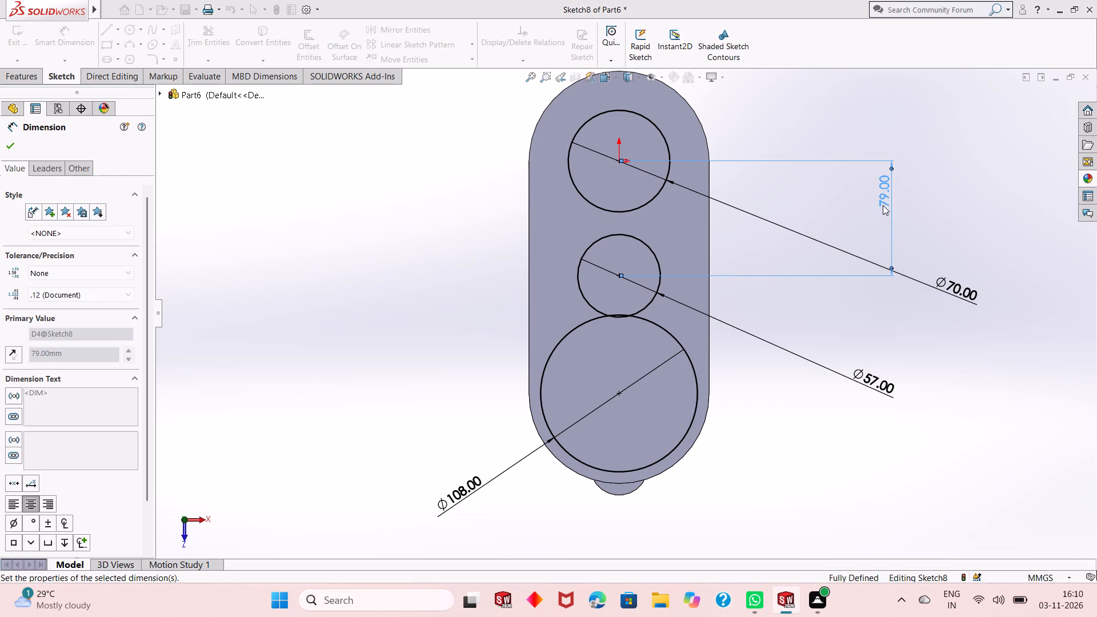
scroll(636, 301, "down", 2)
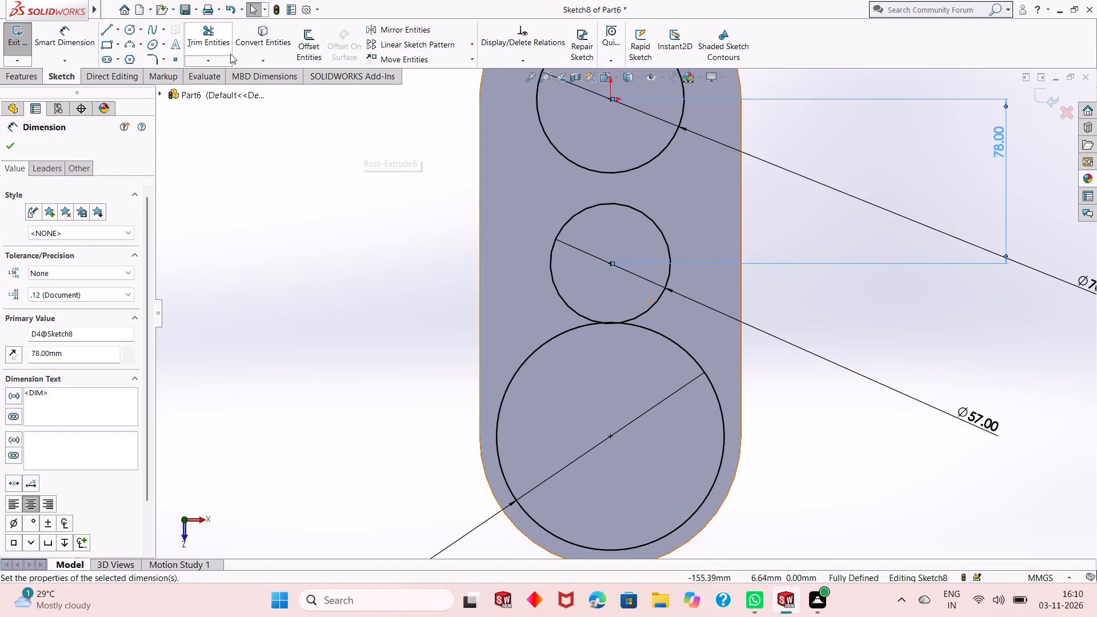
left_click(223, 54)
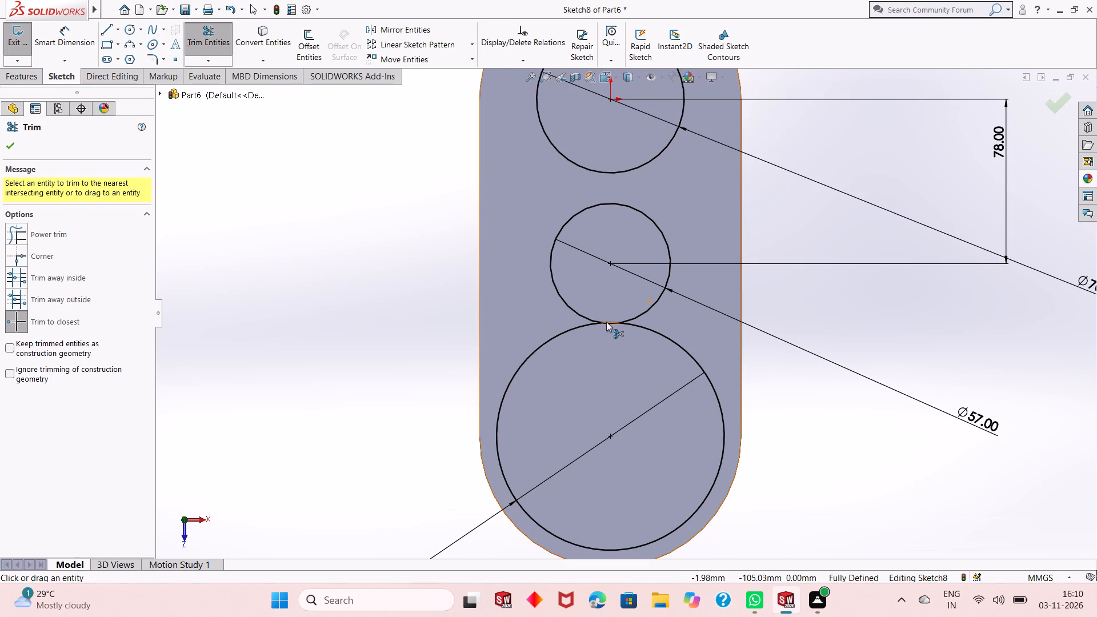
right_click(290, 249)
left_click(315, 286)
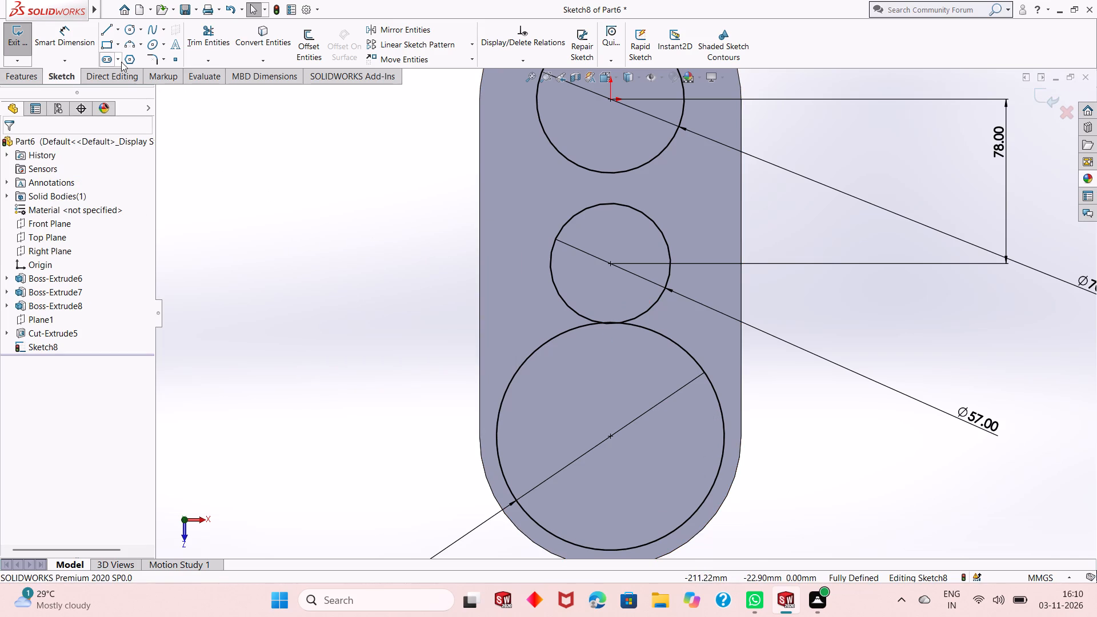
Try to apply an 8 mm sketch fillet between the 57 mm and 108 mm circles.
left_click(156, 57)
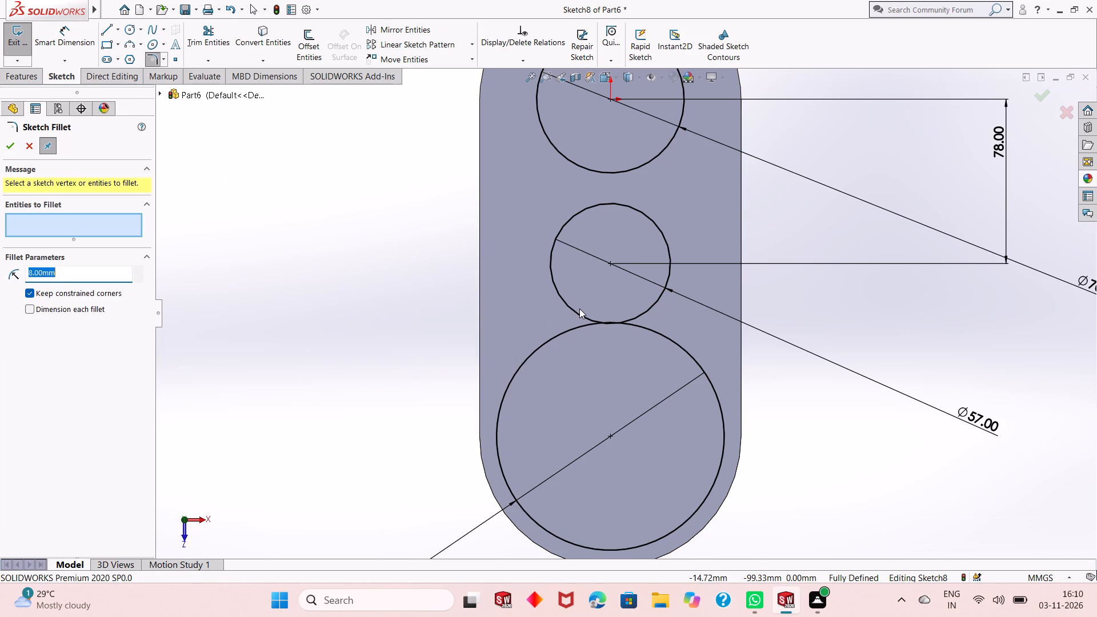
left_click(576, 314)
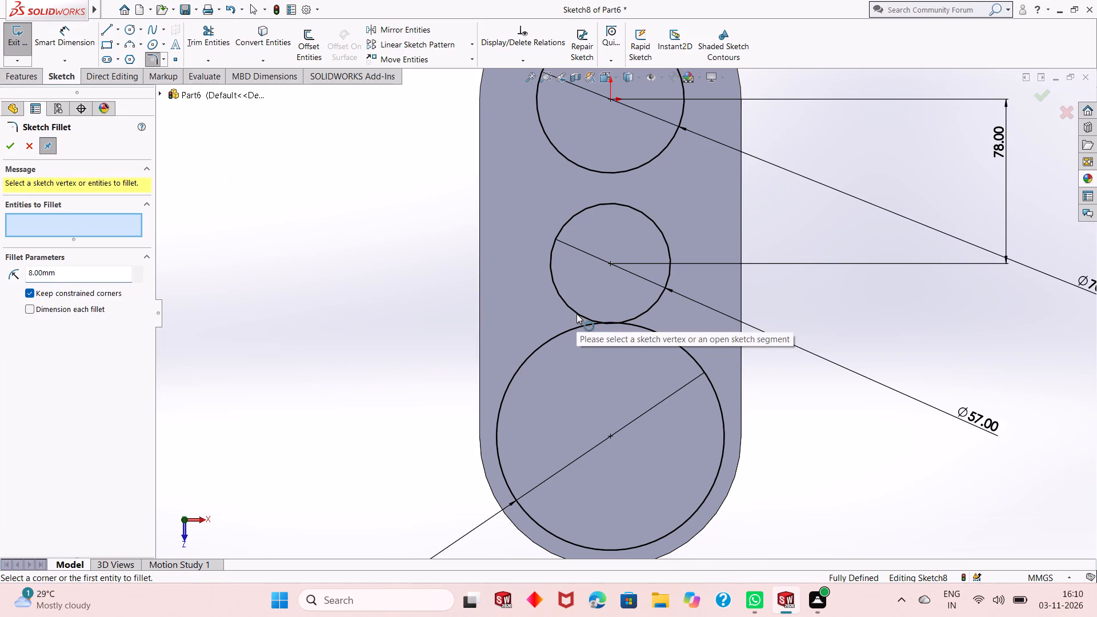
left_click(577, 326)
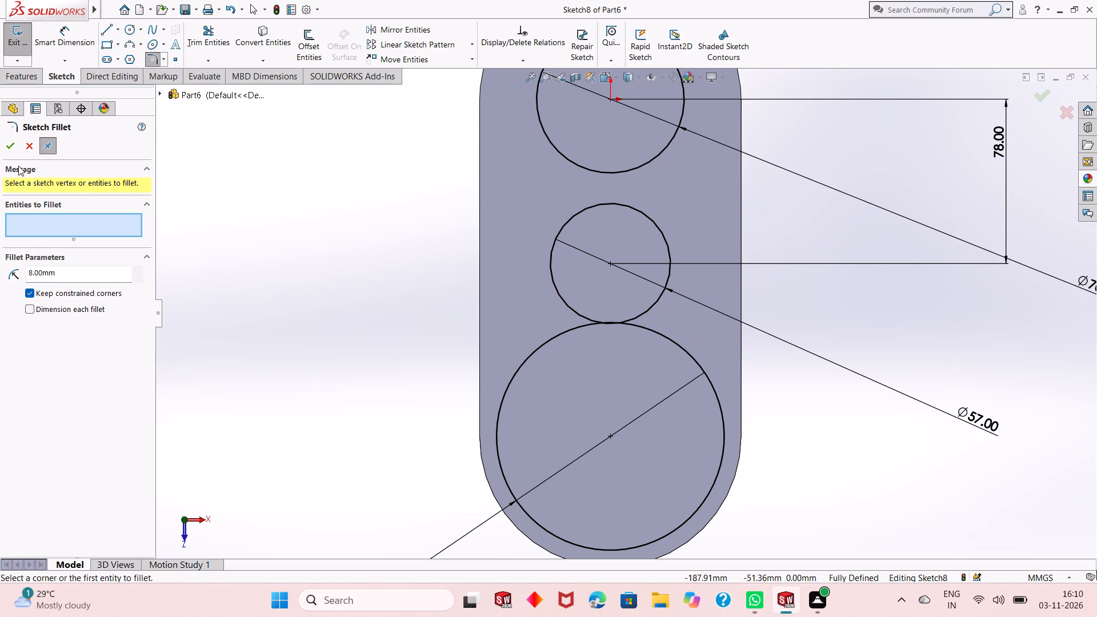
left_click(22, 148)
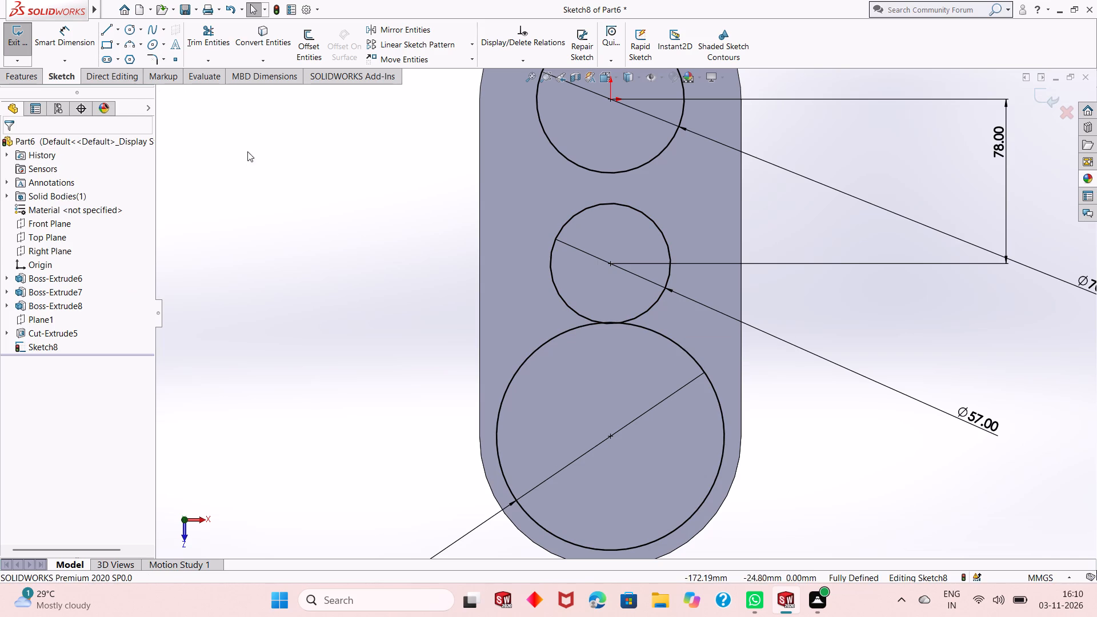
Trim away the two short overlapping arcs where the 57 mm and 108 mm circles cross, joining them into one open-throated outline.
left_click(216, 42)
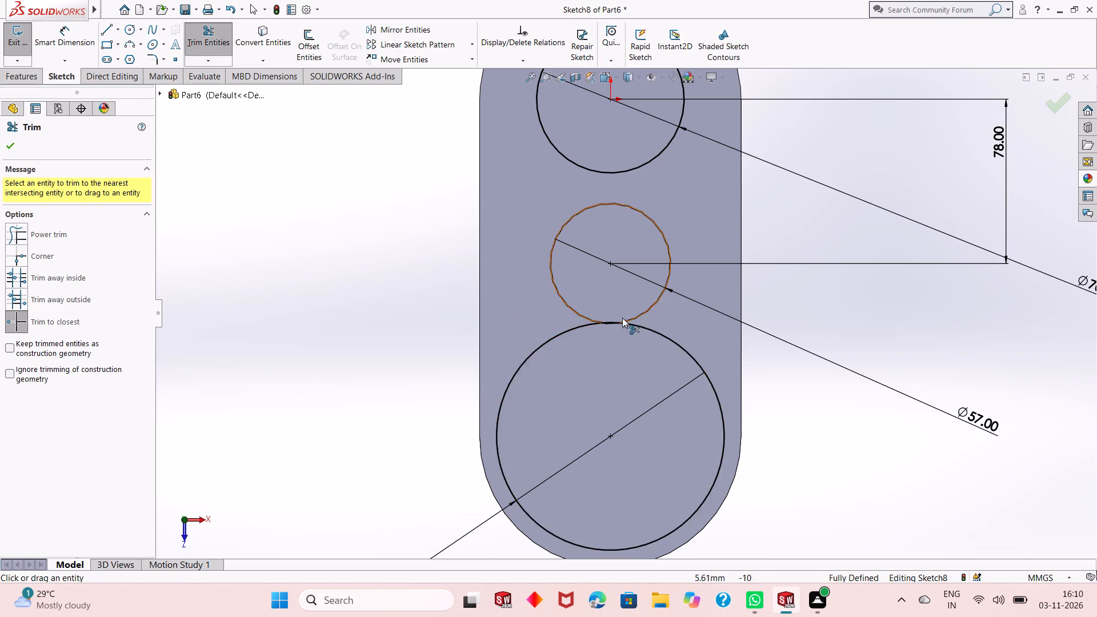
scroll(622, 318, "down", 9)
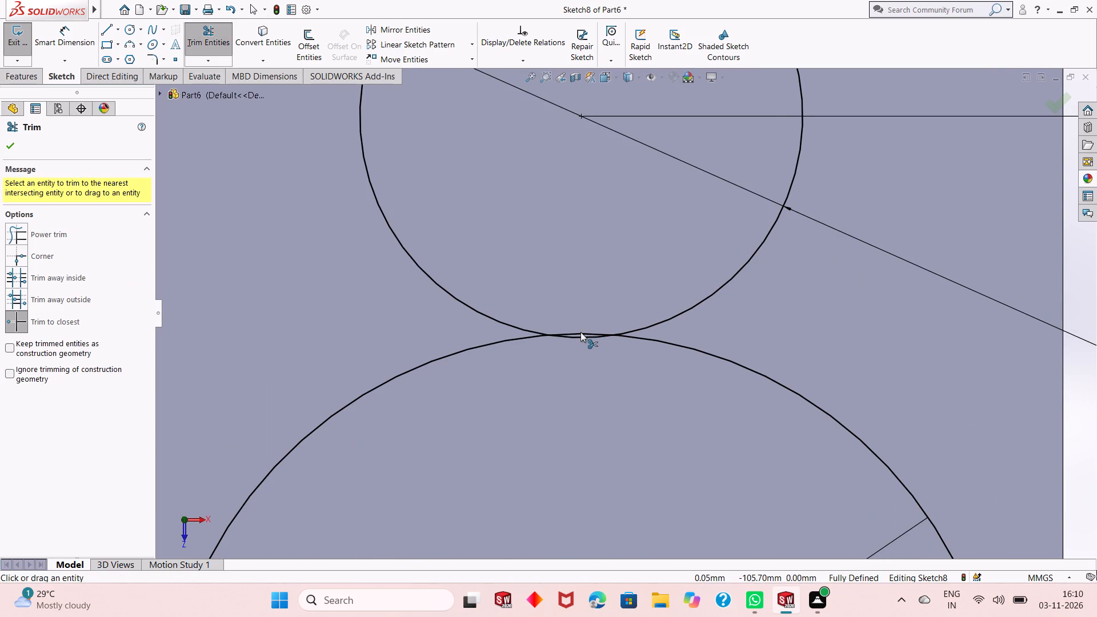
left_click(580, 332)
left_click(580, 336)
scroll(570, 351, "up", 3)
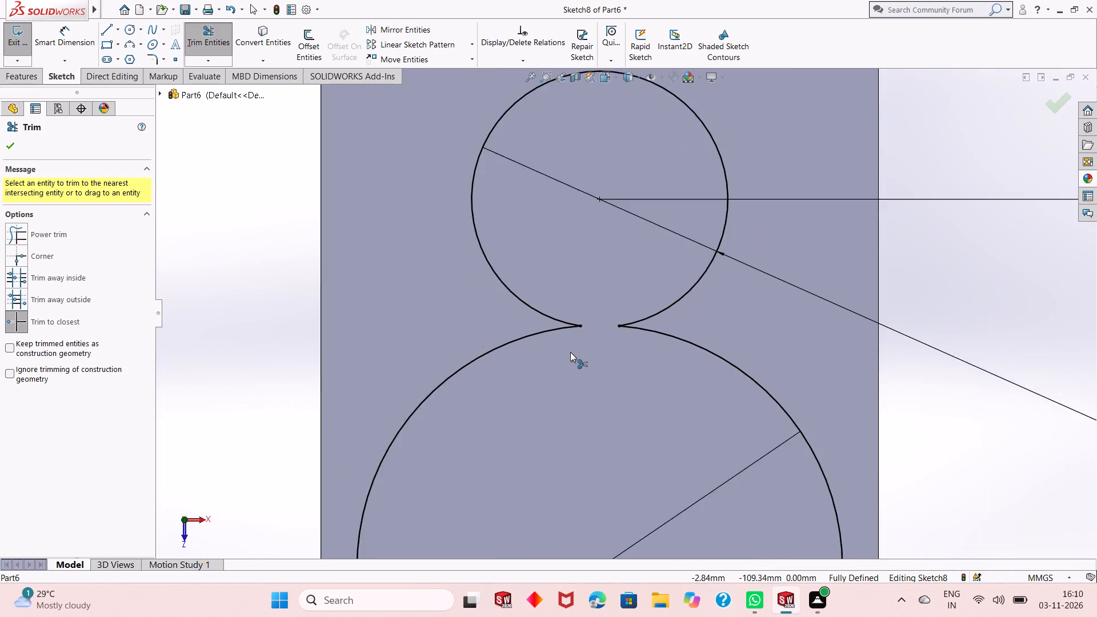
scroll(570, 352, "up", 2)
right_click(351, 268)
left_click(369, 298)
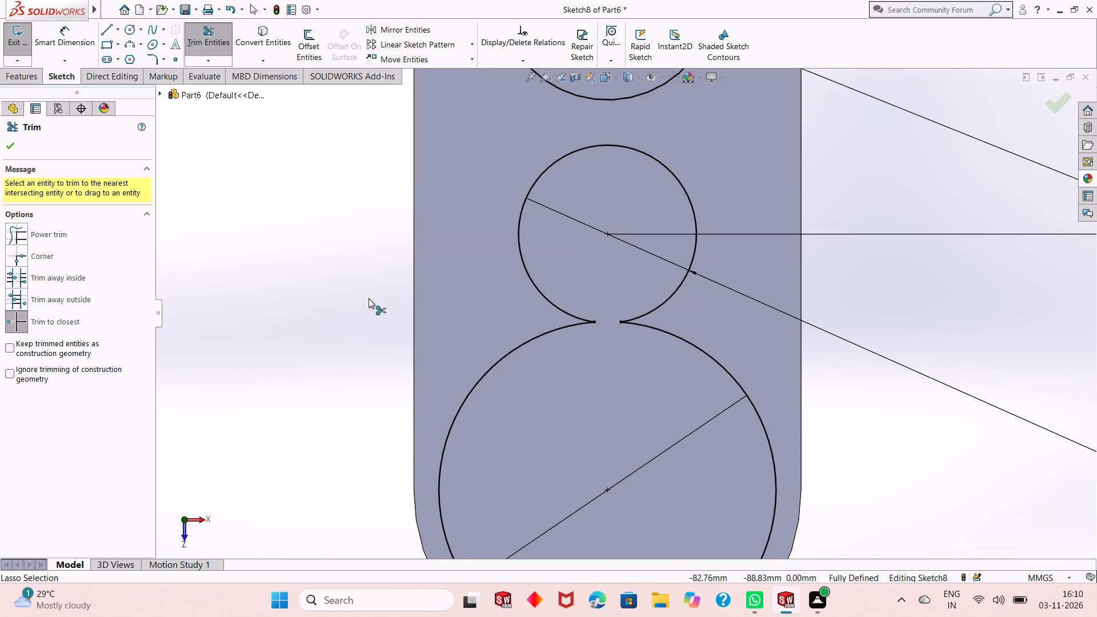
right_click(330, 241)
left_click(349, 261)
right_click(306, 222)
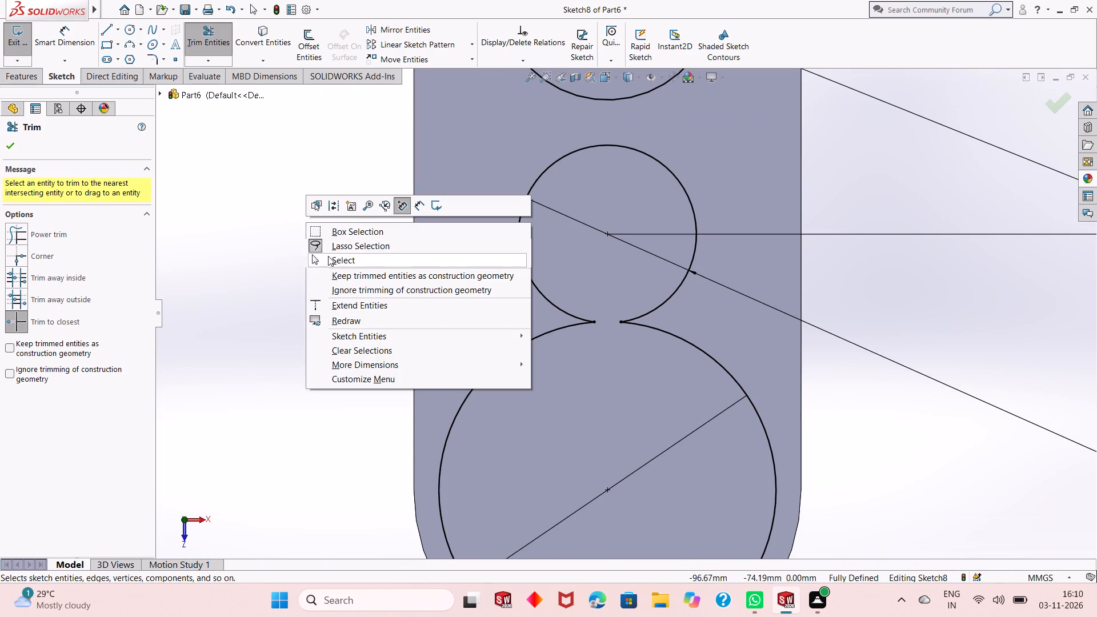
left_click(329, 257)
scroll(526, 319, "up", 3)
scroll(696, 369, "down", 1)
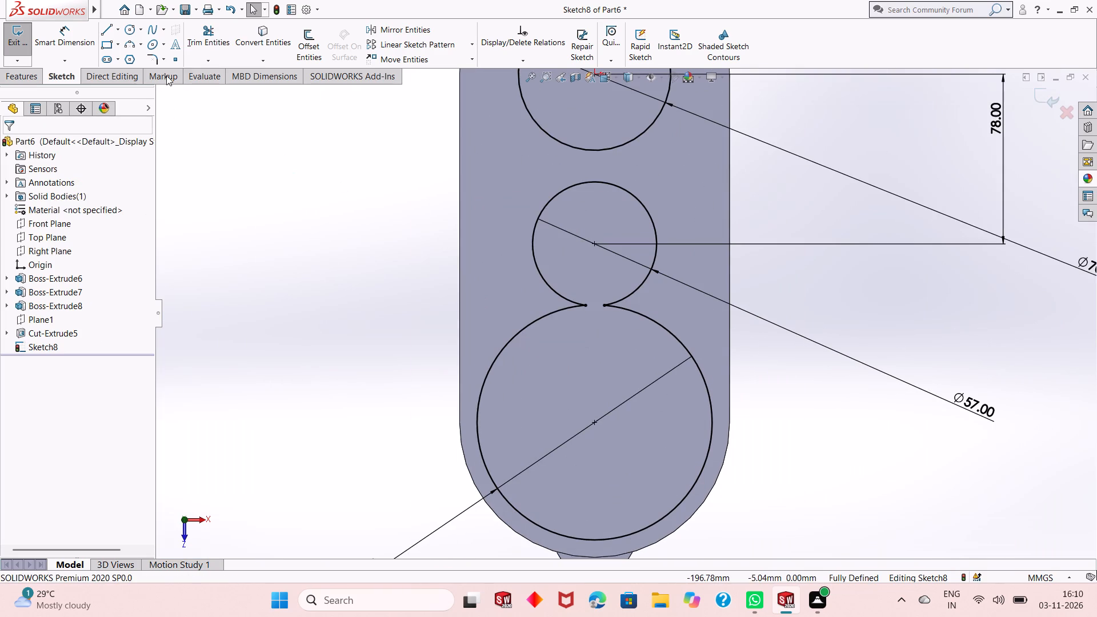
Apply 8 mm sketch fillets on both sides of the junction between the 57 mm and 108 mm arcs.
left_click(154, 61)
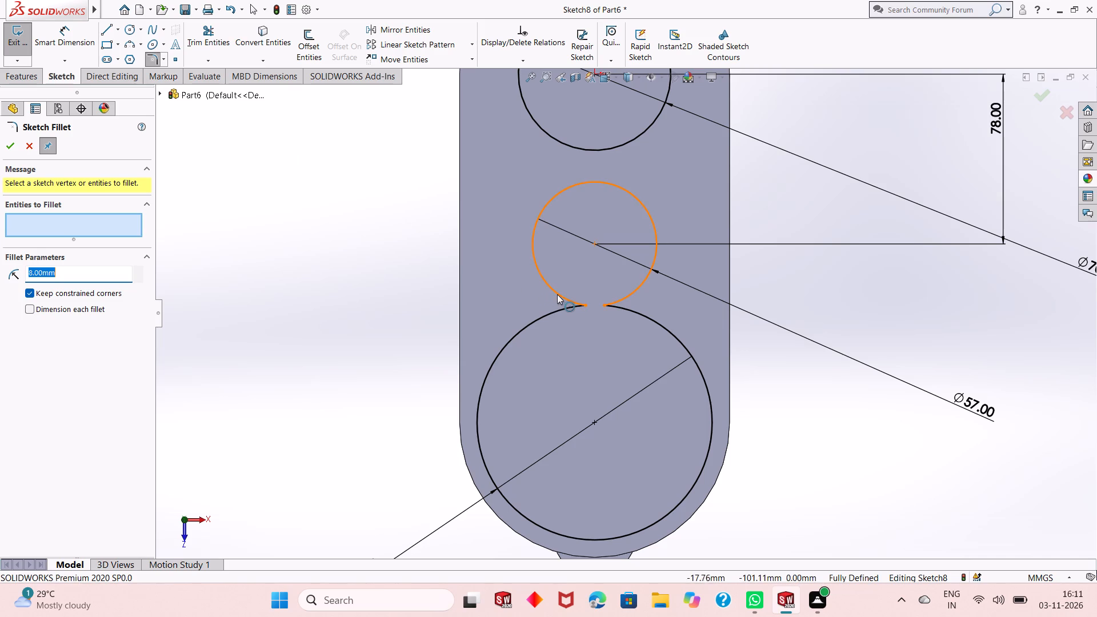
left_click(557, 294)
left_click(555, 310)
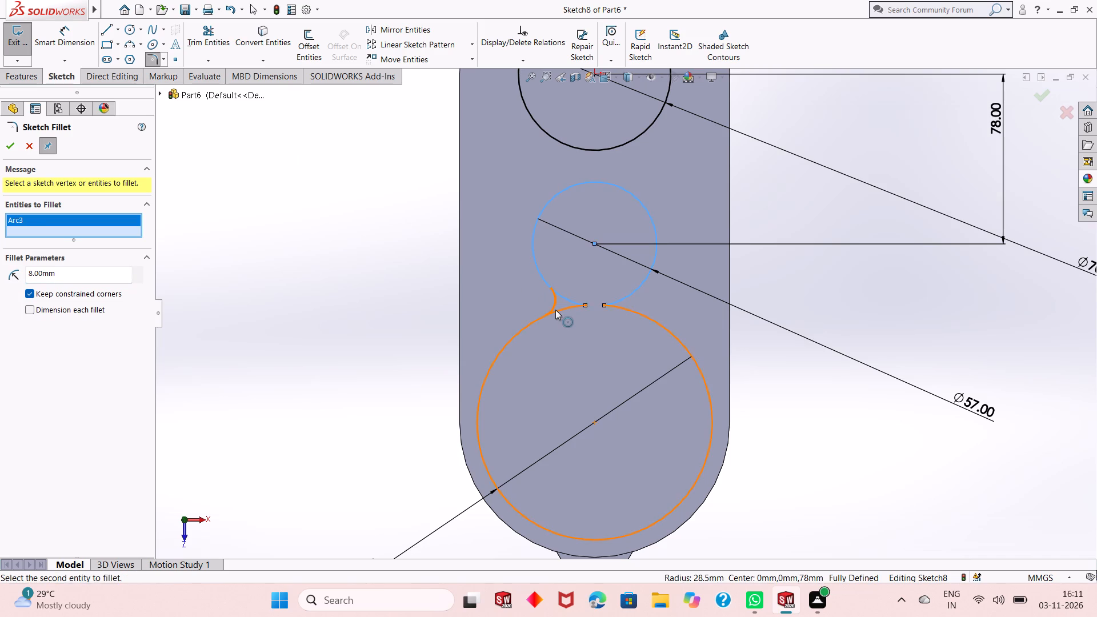
left_click(626, 295)
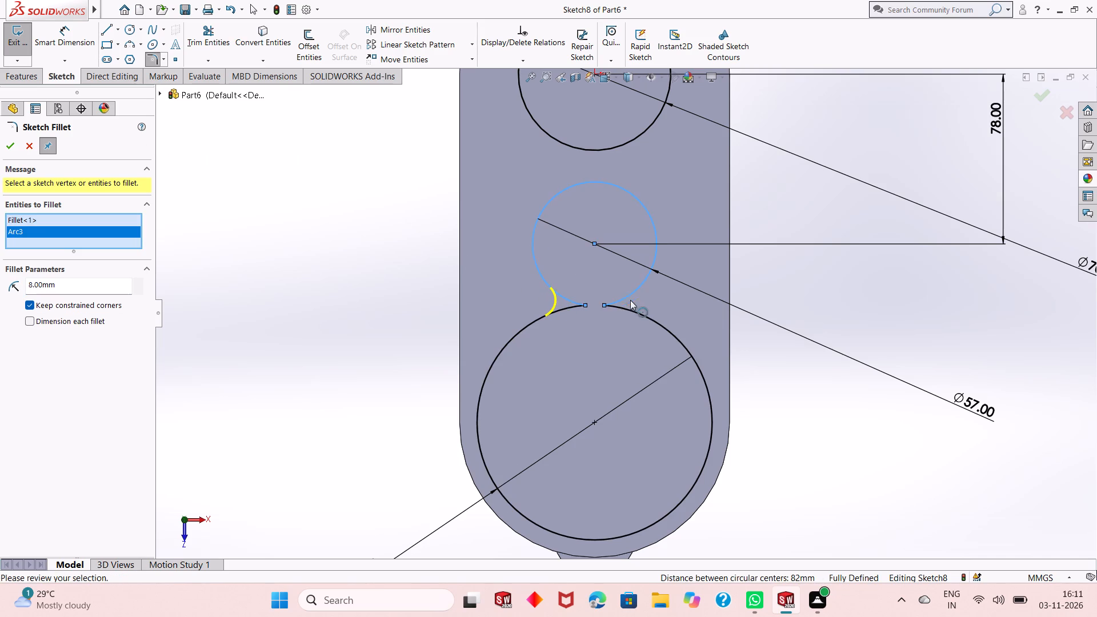
left_click(636, 313)
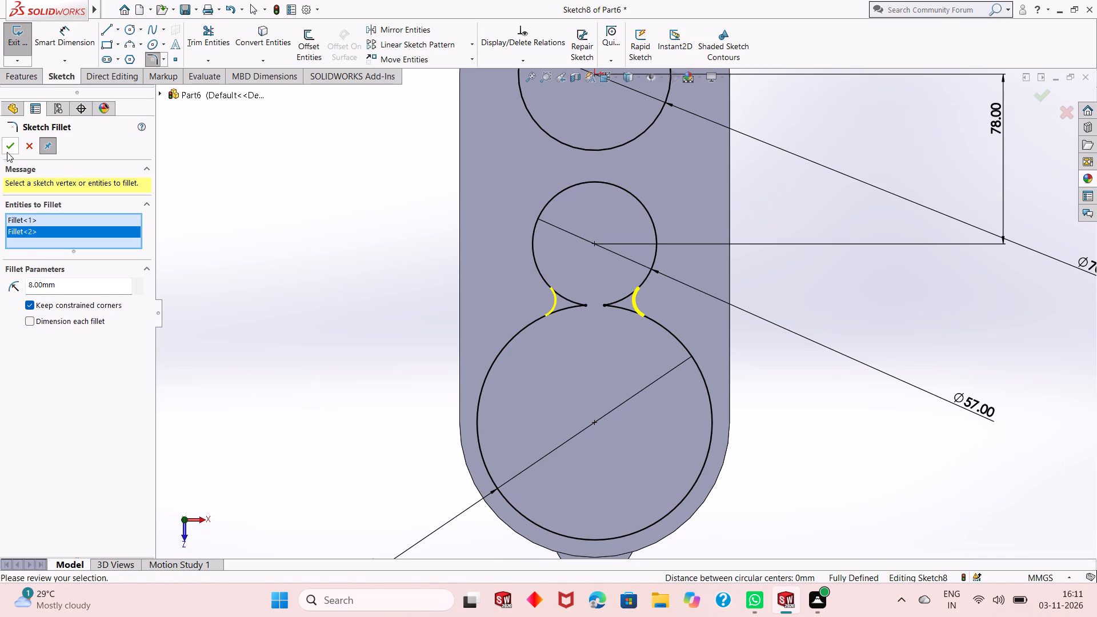
left_click(7, 152)
scroll(604, 350, "up", 2)
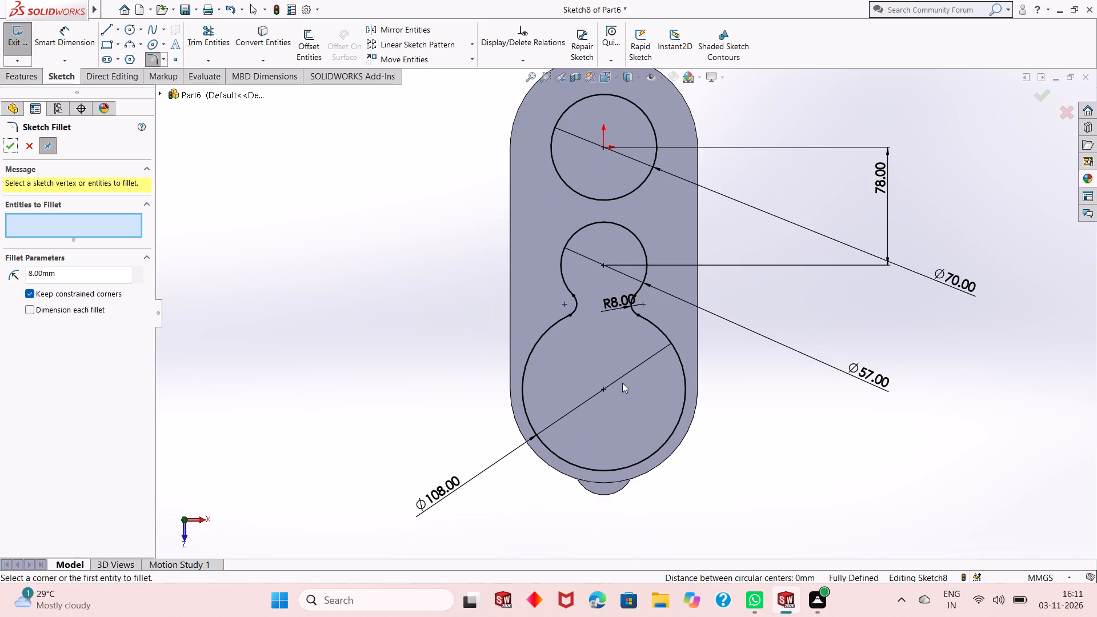
middle_click_drag(706, 449, 696, 436)
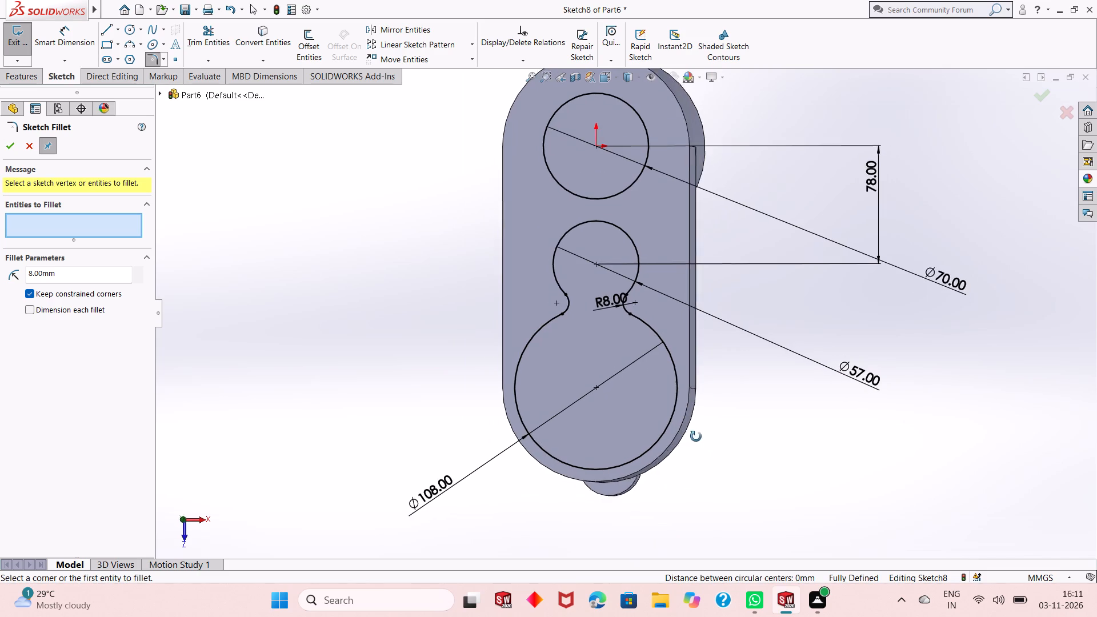
middle_click_drag(696, 436, 687, 407)
middle_click_drag(683, 428, 740, 240)
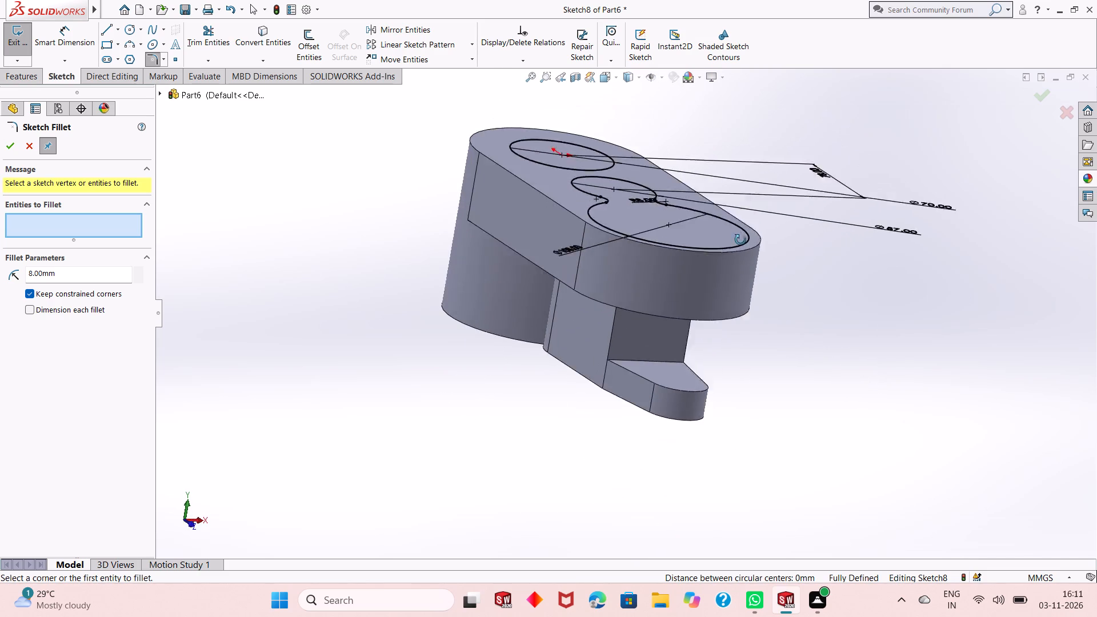
middle_click_drag(740, 240, 742, 239)
middle_click_drag(688, 294, 809, 313)
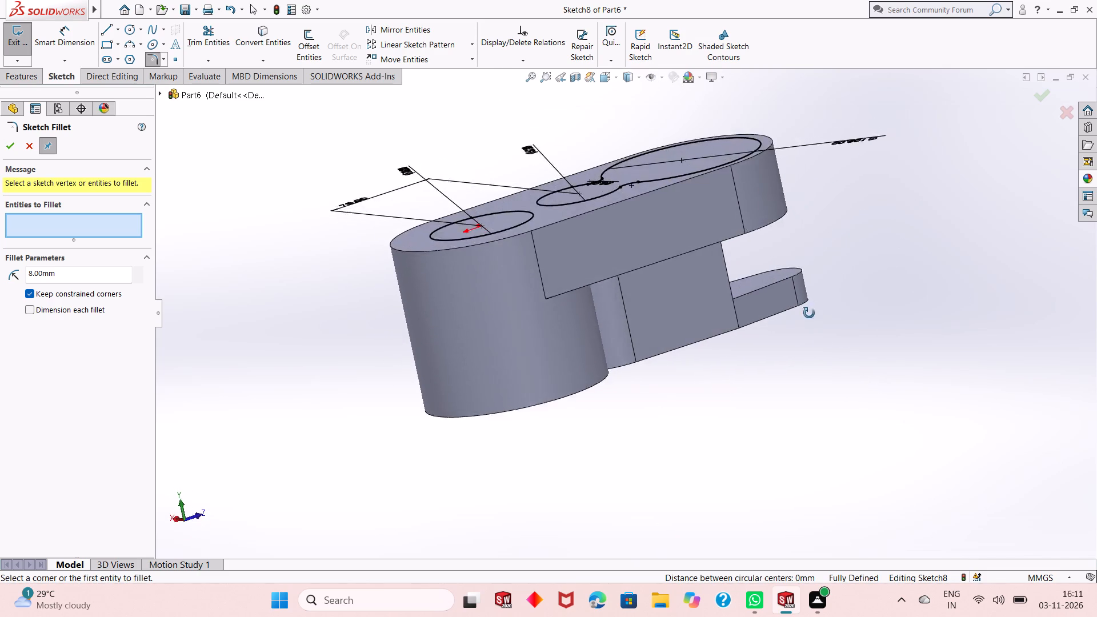
middle_click_drag(809, 313, 818, 362)
scroll(662, 172, "down", 2)
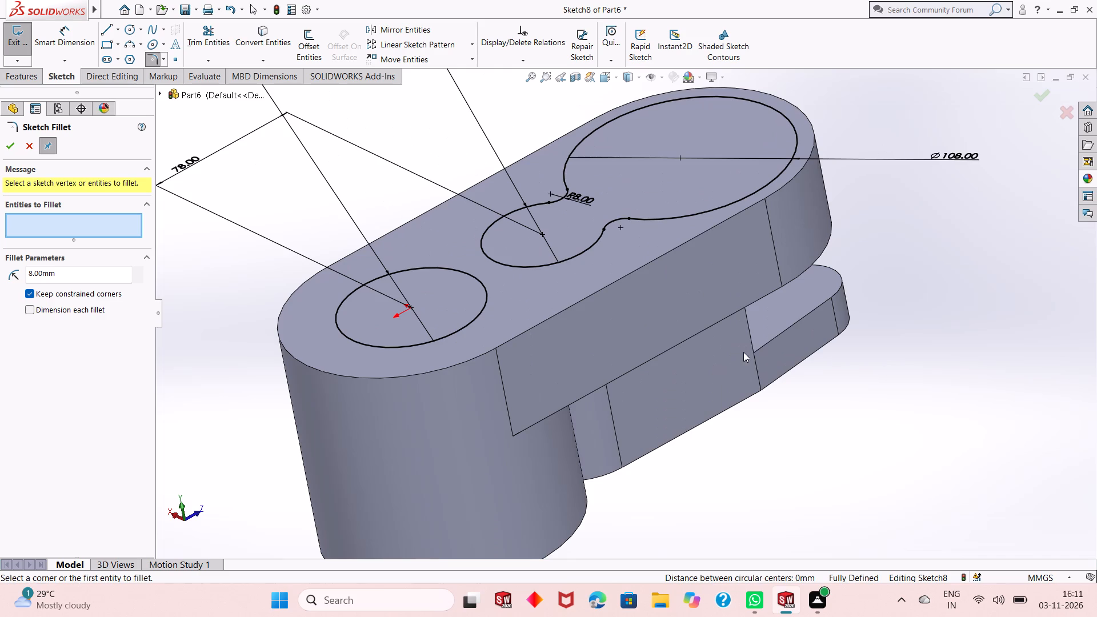
scroll(609, 411, "up", 2)
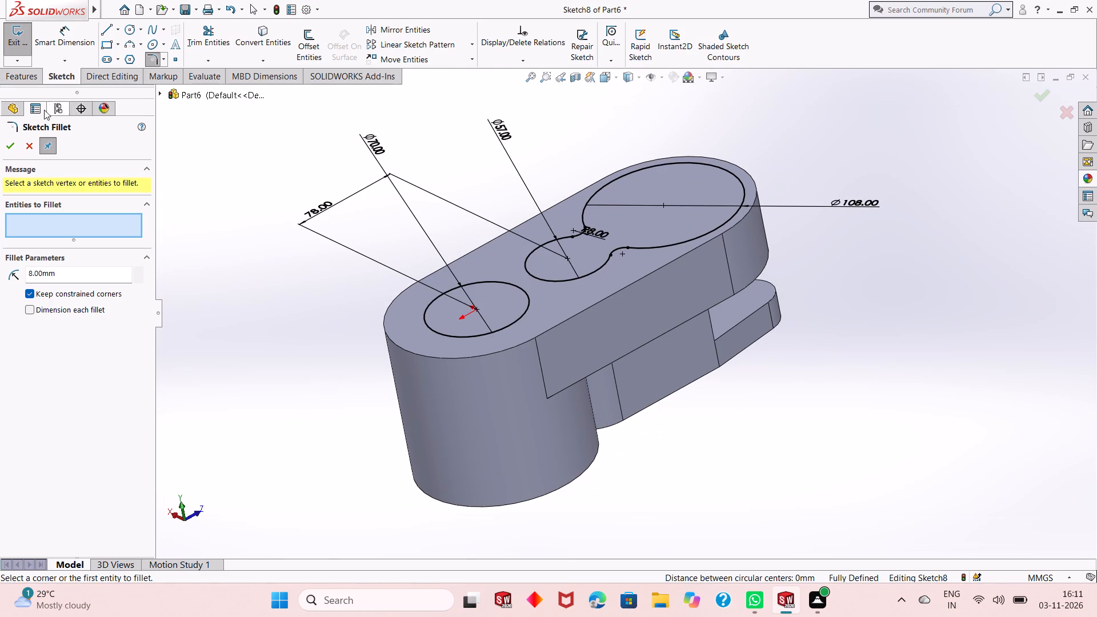
left_click(7, 143)
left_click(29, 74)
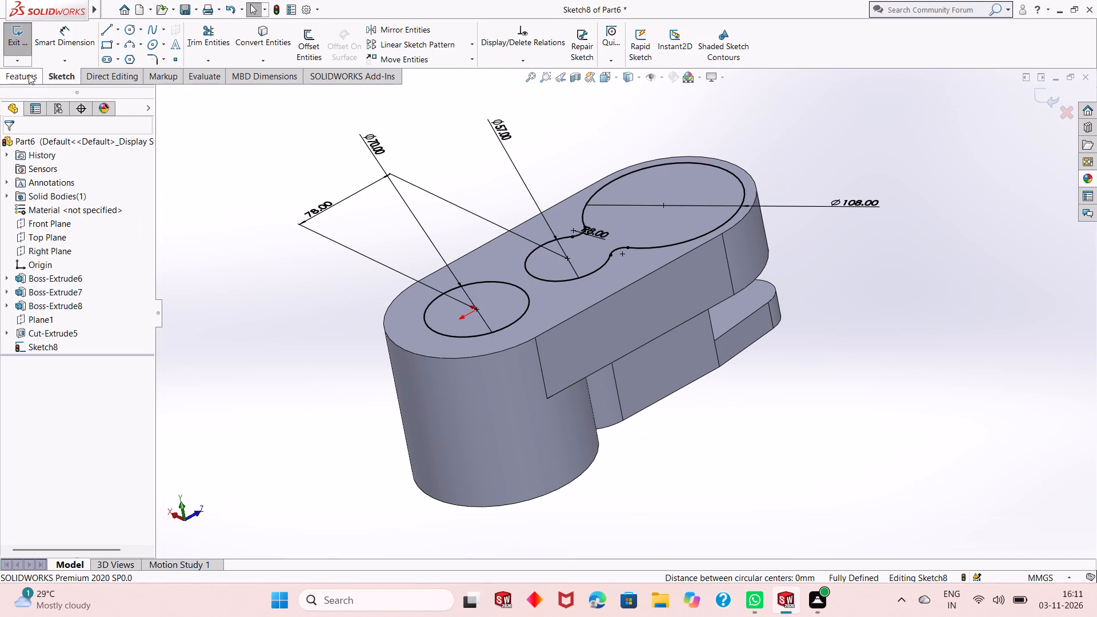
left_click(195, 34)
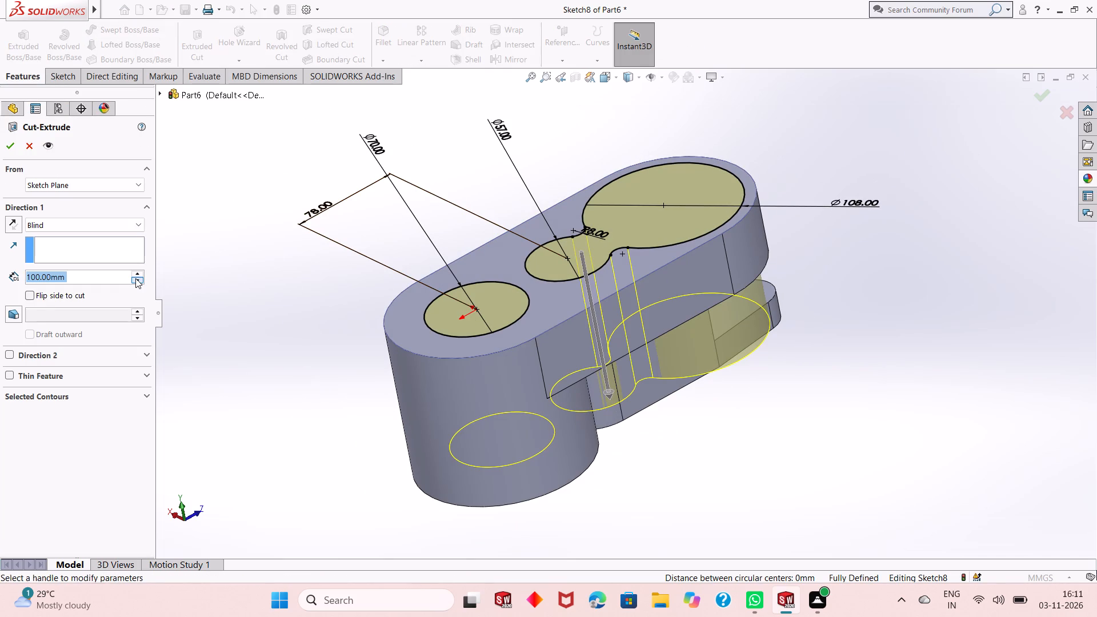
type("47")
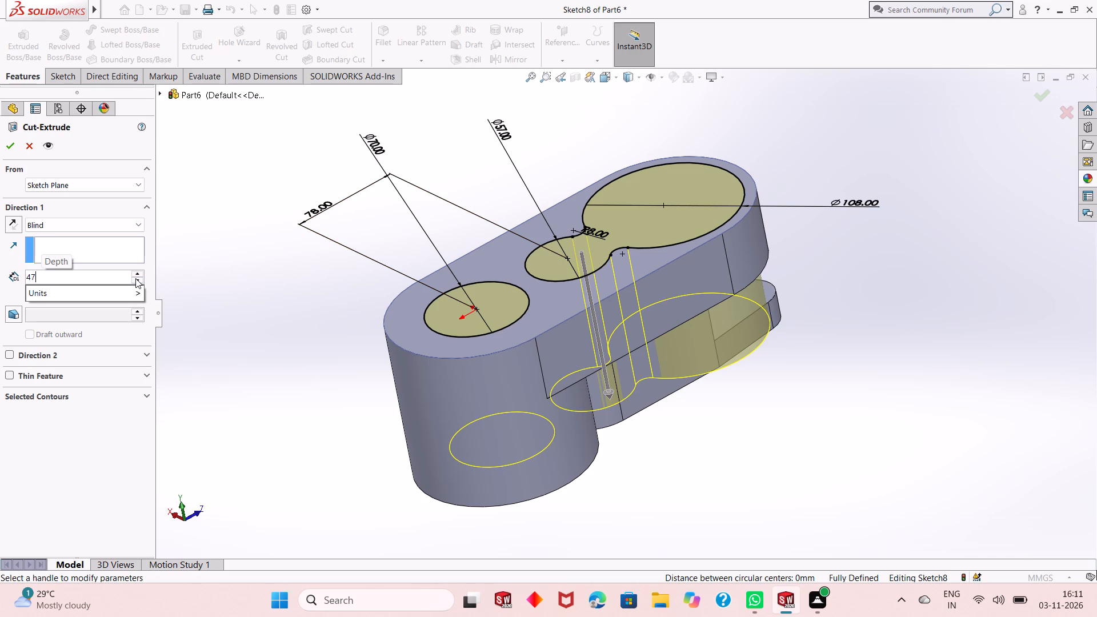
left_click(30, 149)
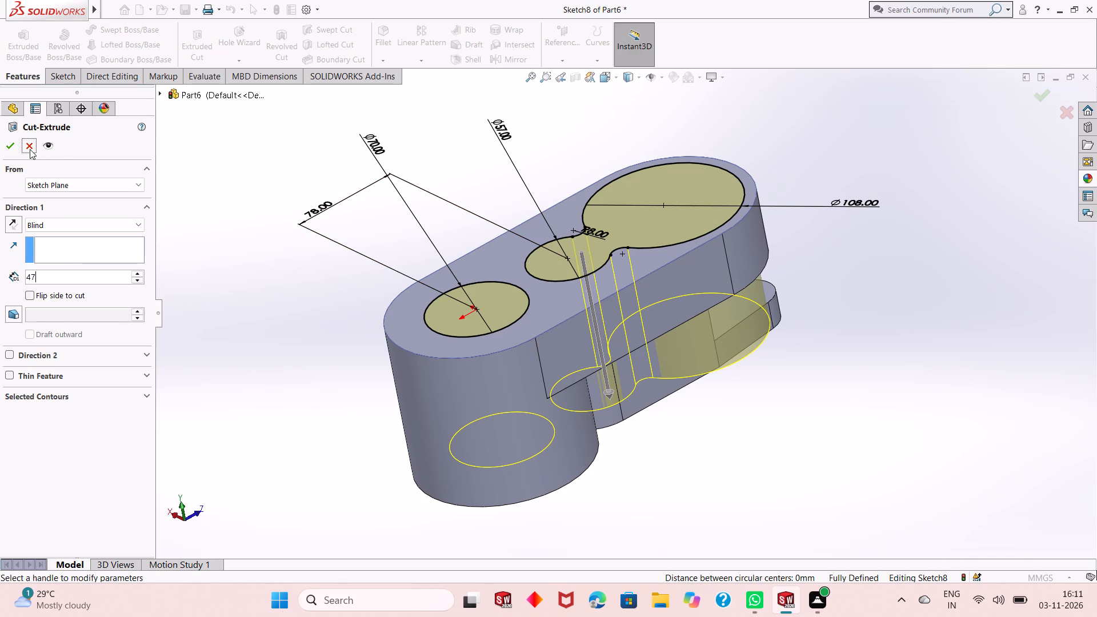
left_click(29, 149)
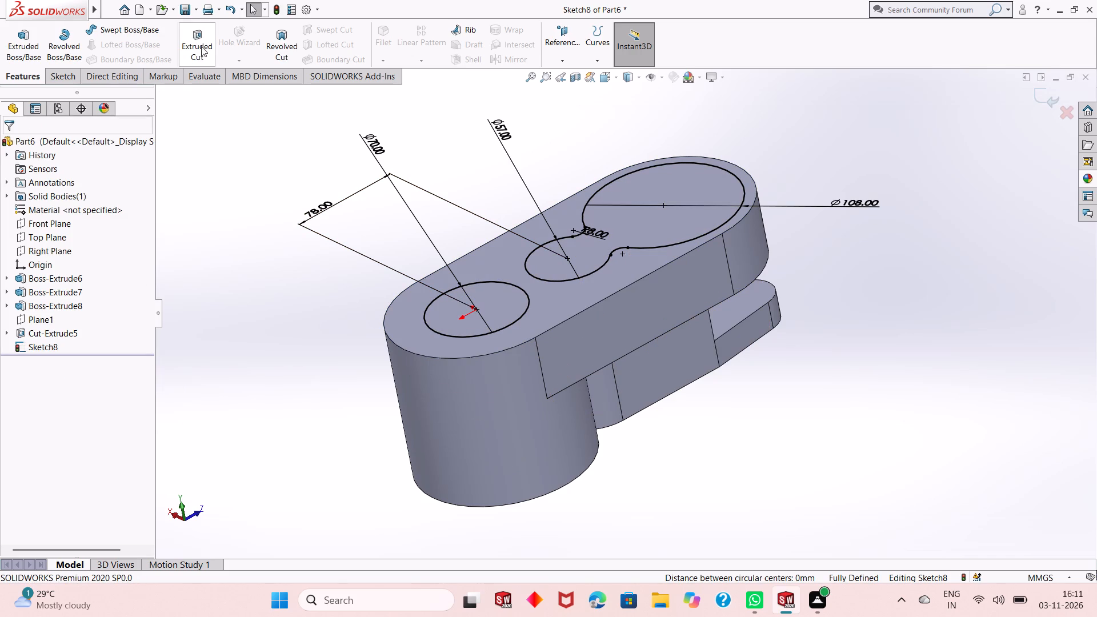
Try an extruded cut of only the joined 57 mm and 108 mm region, with a blind depth of 47 mm.
left_click(201, 46)
left_click(652, 229)
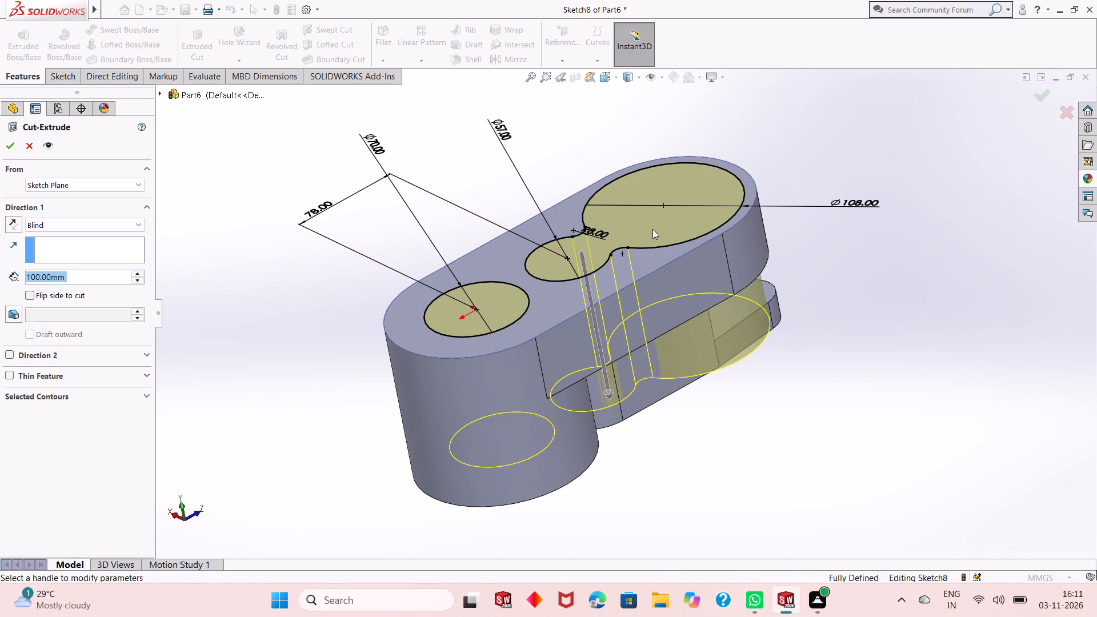
left_click(74, 397)
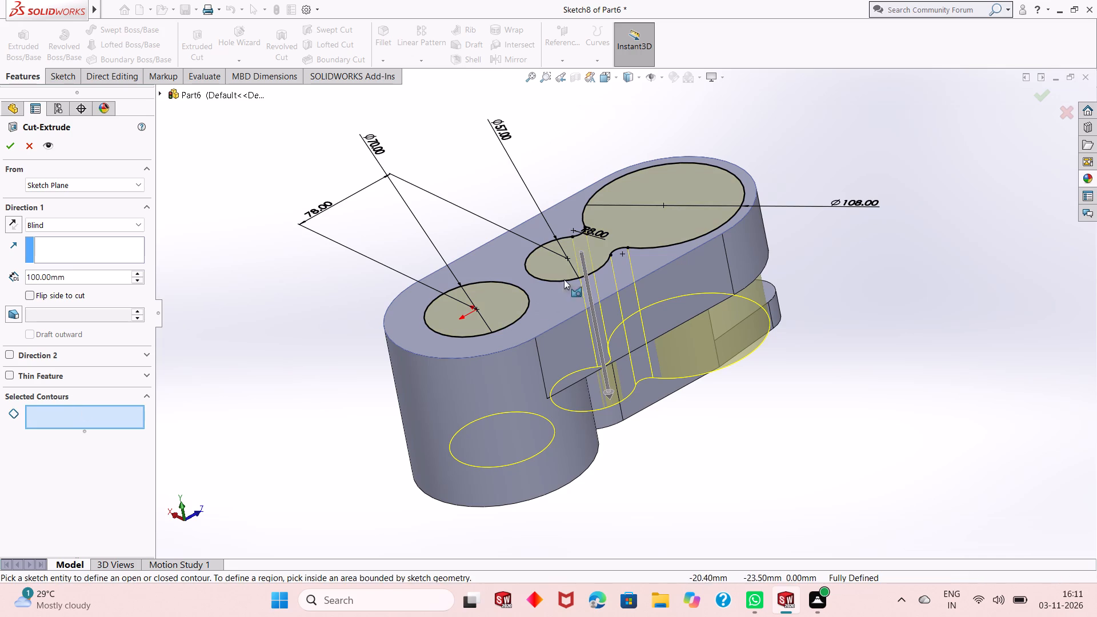
left_click(698, 219)
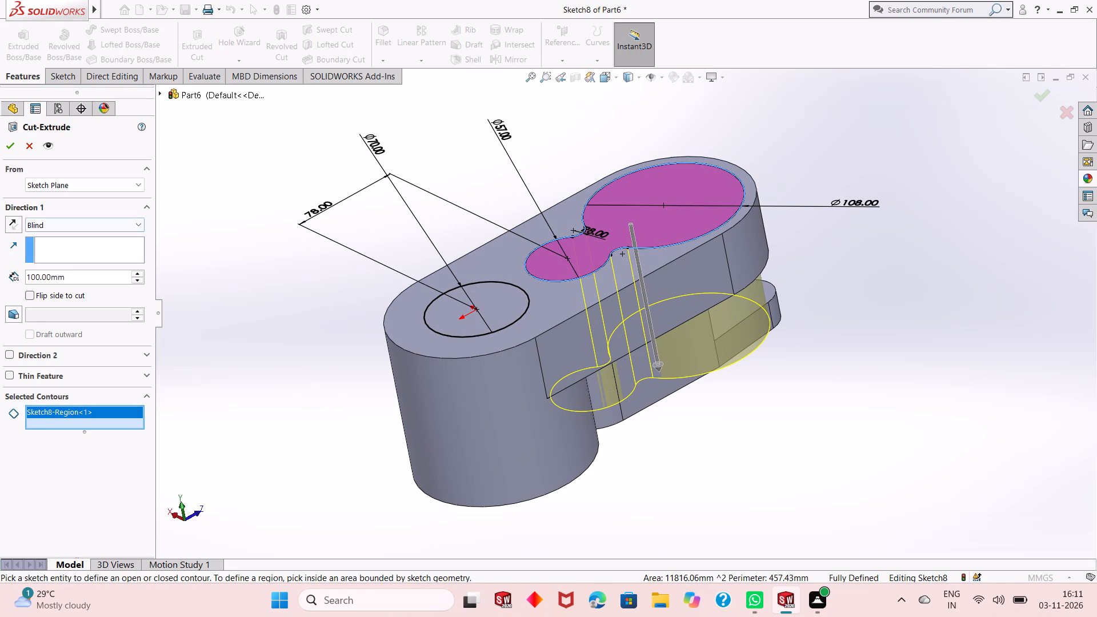
double_click(86, 277)
type("47")
key("Return")
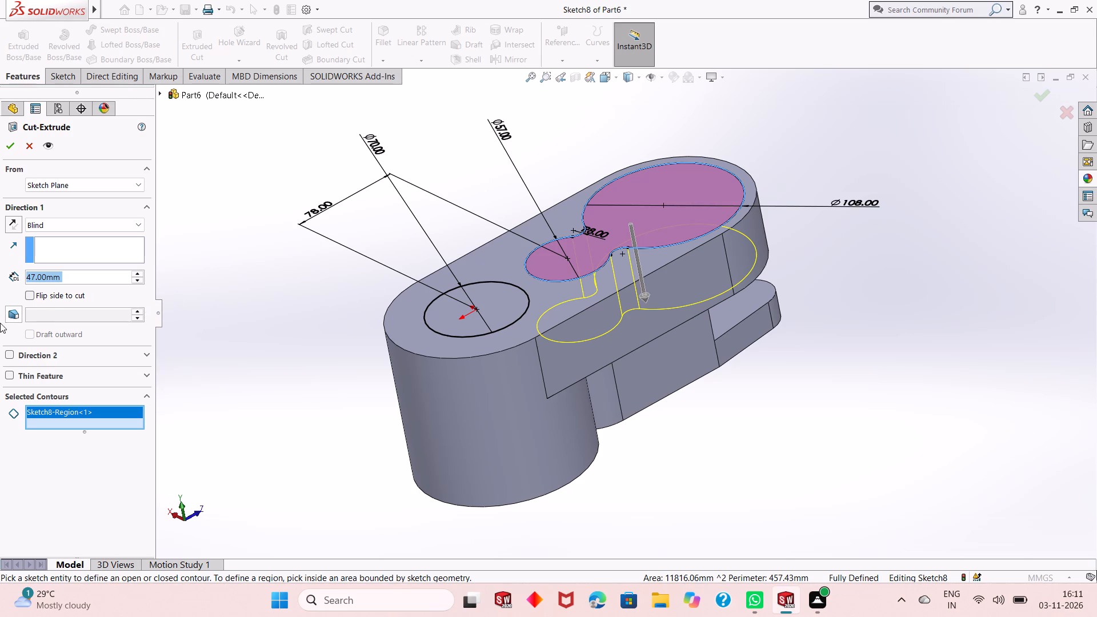
left_click(9, 147)
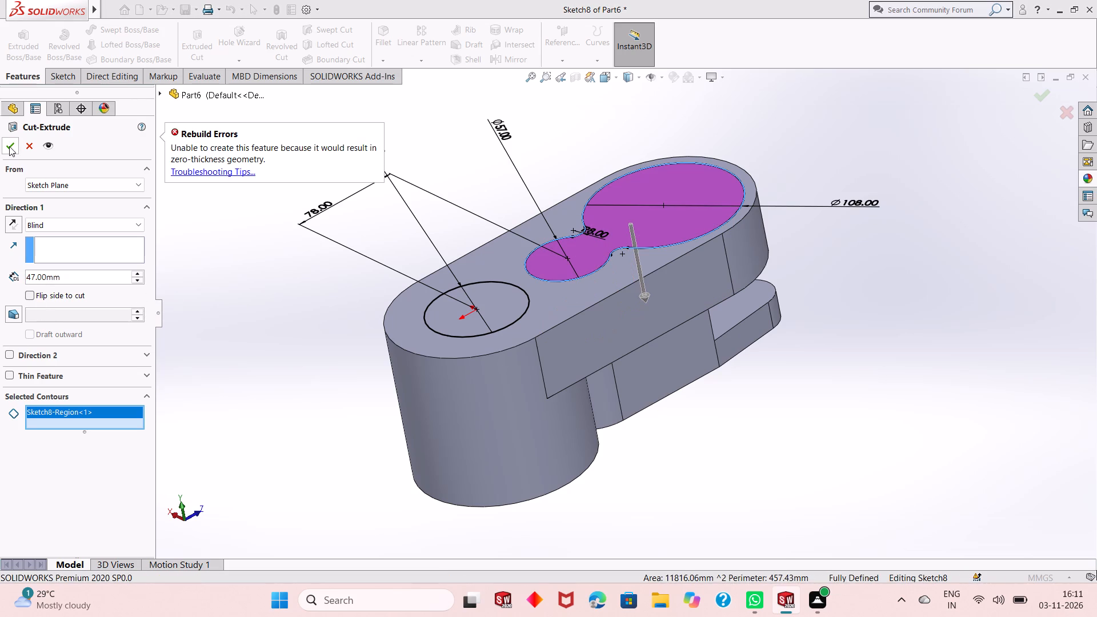
Set the blind cut depth of the joined 57 mm and 108 mm region to 46 mm and create the pocket.
double_click(82, 281)
type("46")
key("Return")
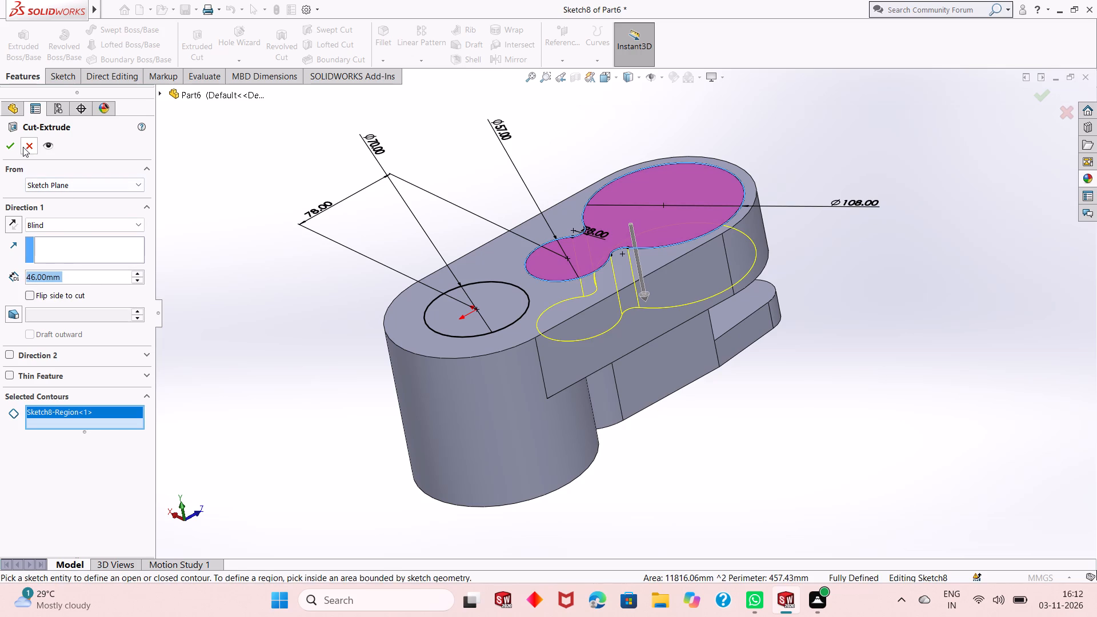
left_click(20, 149)
left_click(13, 149)
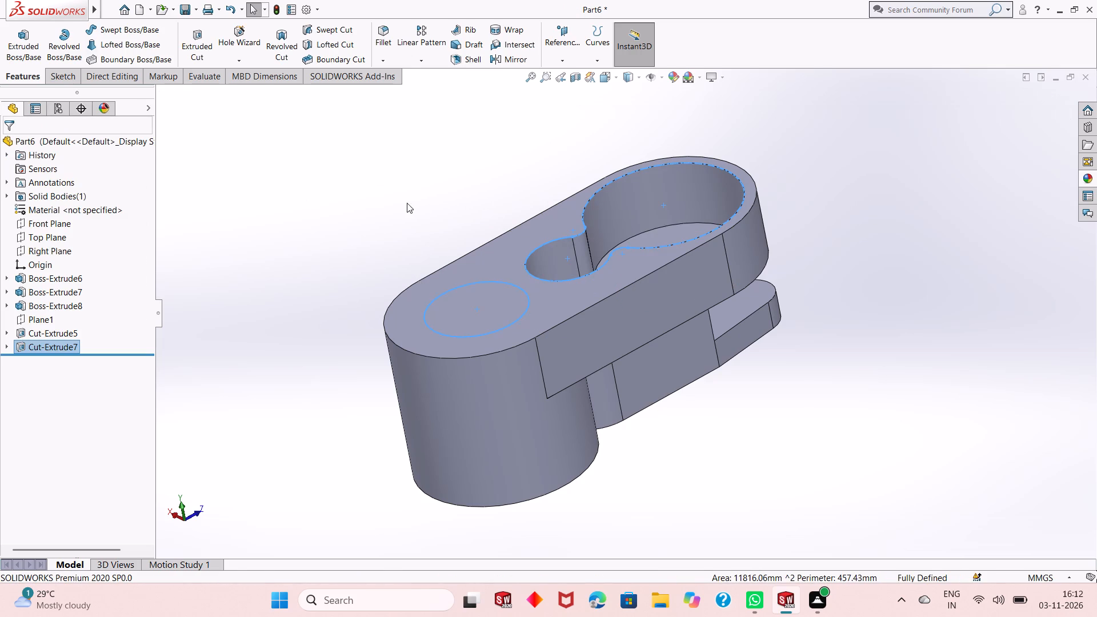
left_click(437, 203)
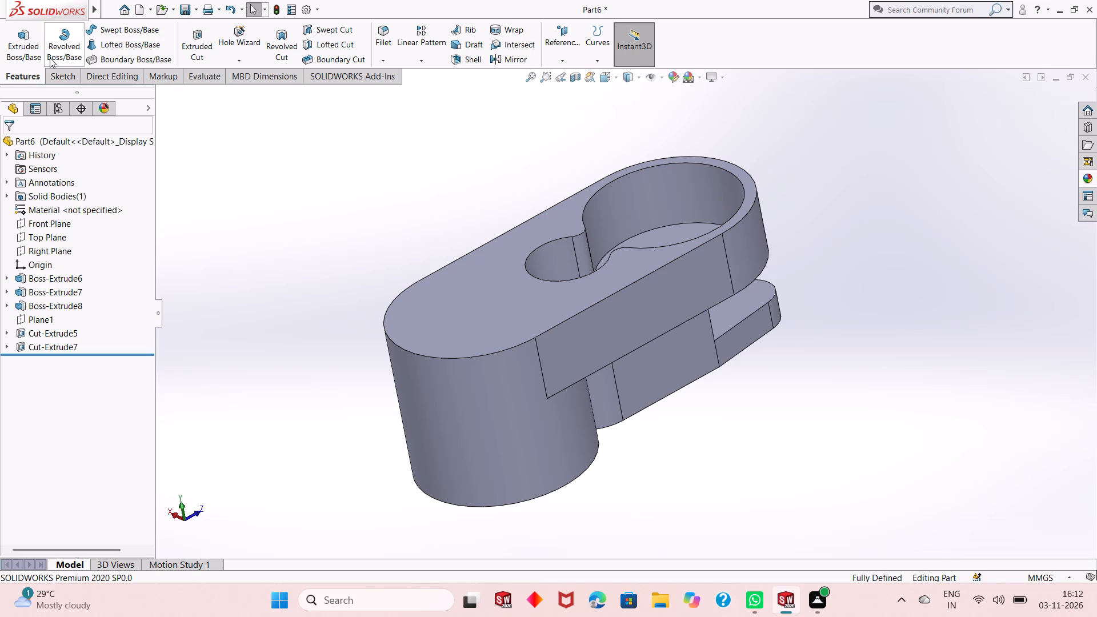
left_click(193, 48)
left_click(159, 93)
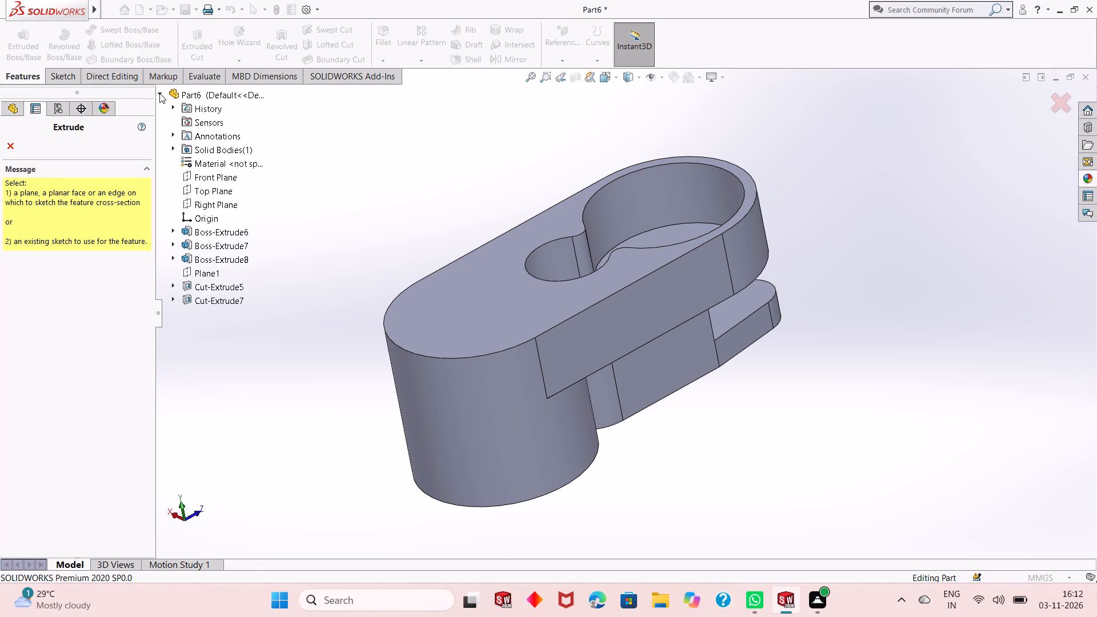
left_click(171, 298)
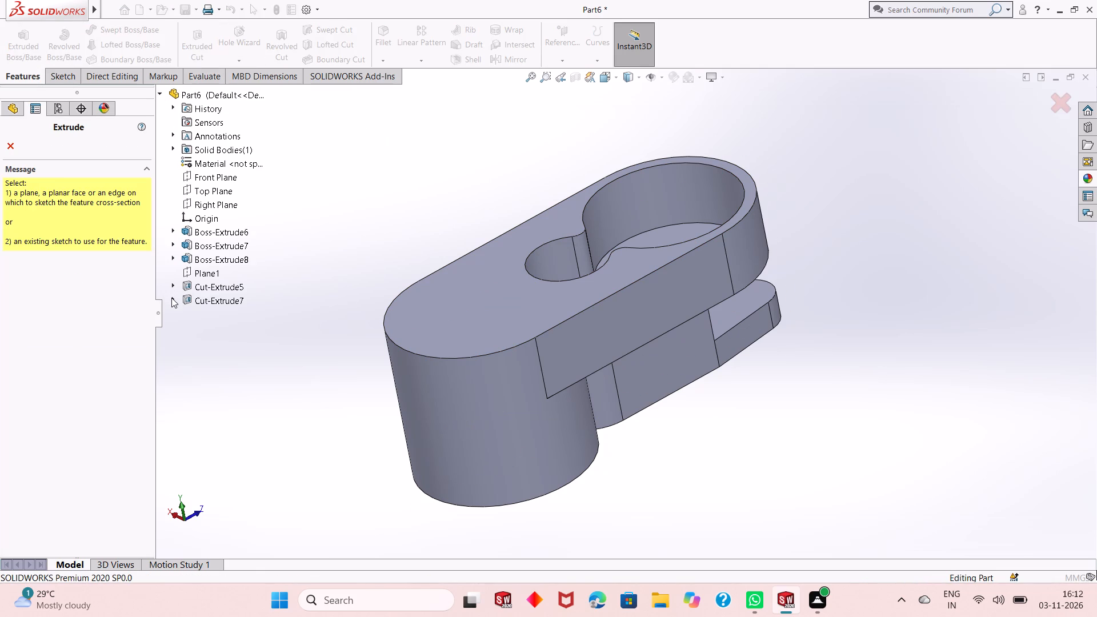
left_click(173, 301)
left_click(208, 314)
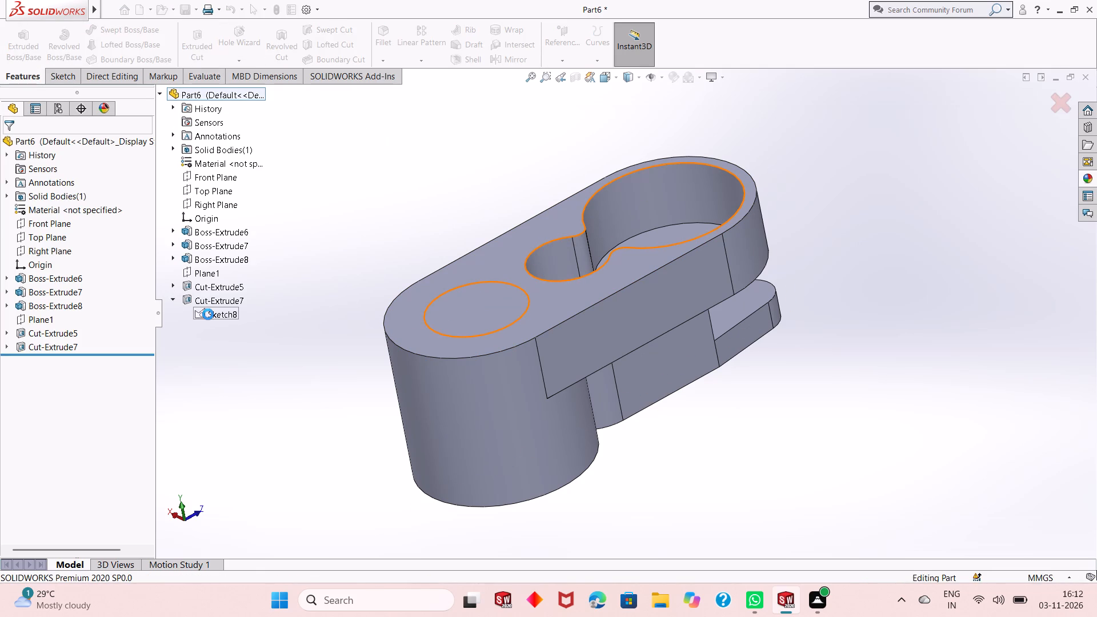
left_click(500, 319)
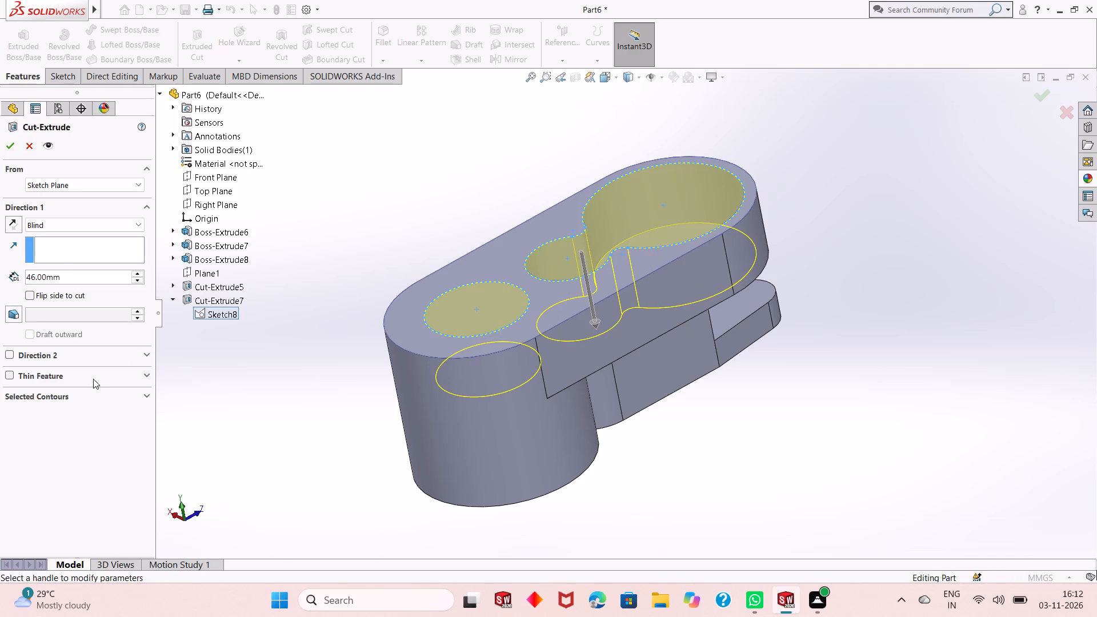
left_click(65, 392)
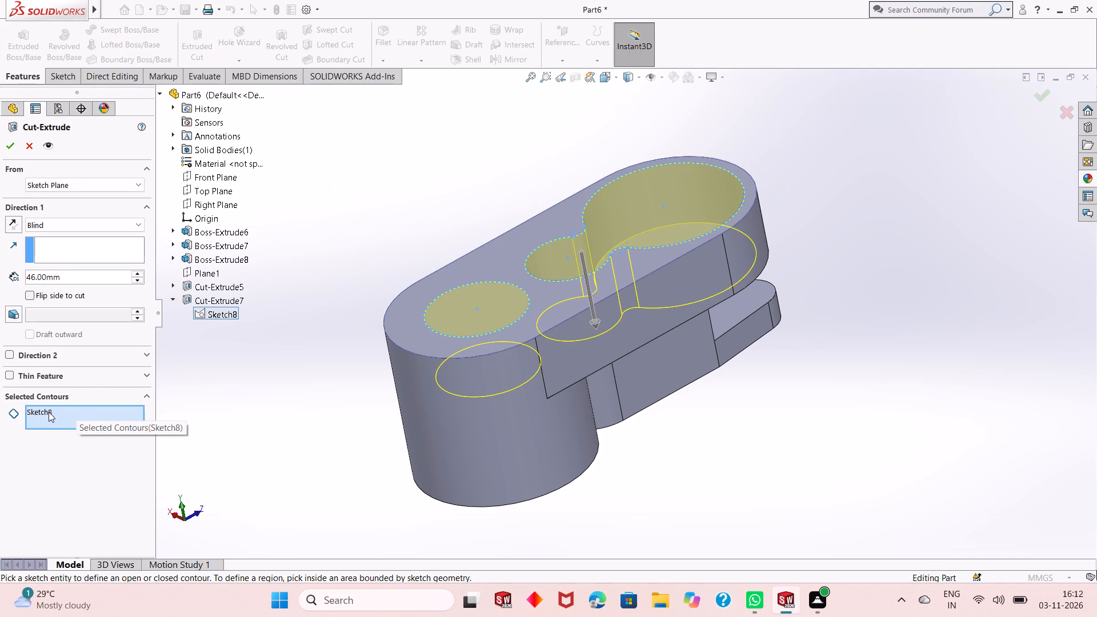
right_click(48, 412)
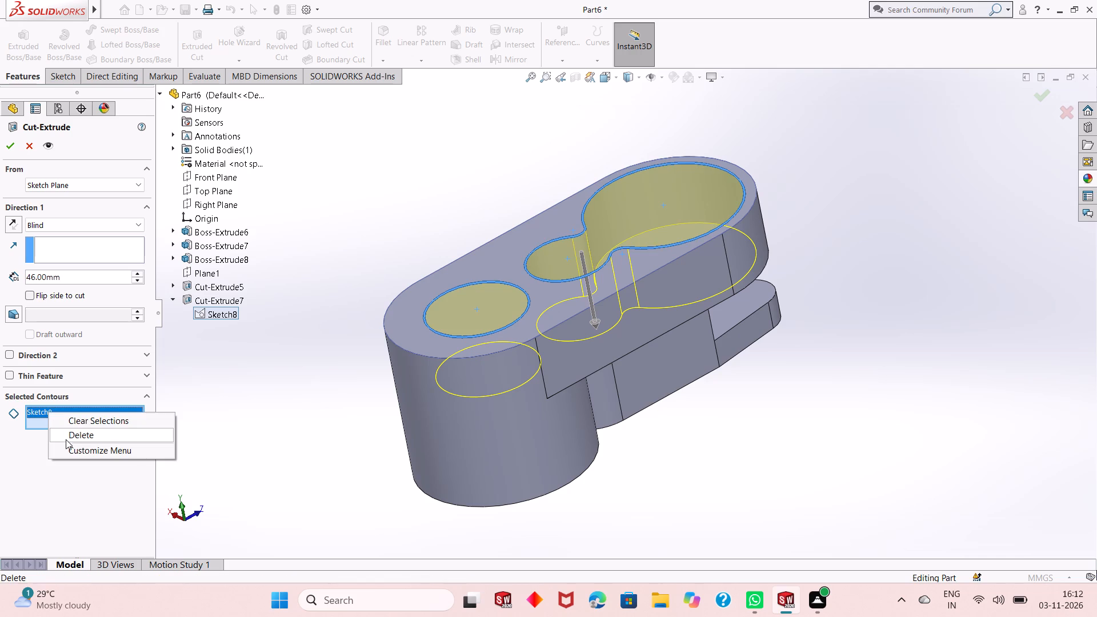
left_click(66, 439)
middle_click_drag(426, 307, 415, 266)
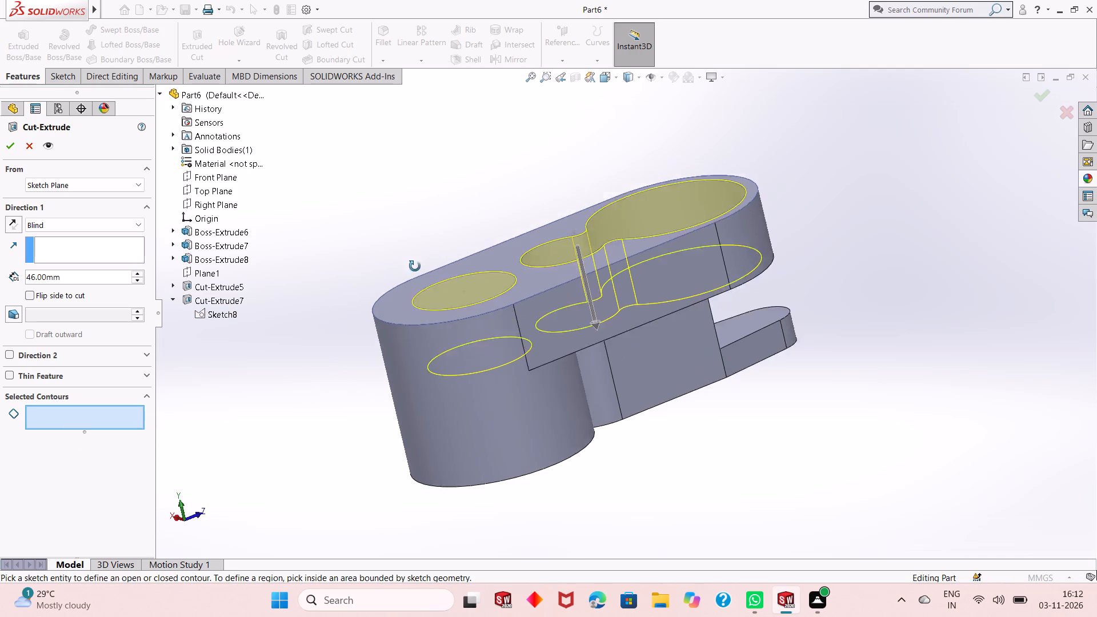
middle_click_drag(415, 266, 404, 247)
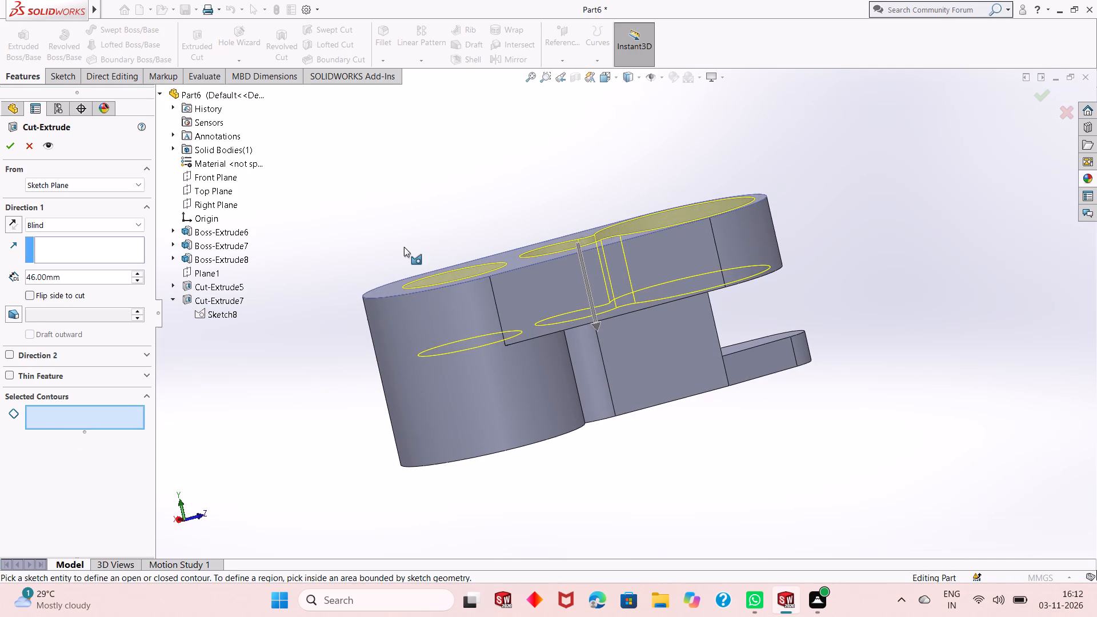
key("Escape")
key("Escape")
Extrude-cut only the separate 70 mm circle region of the pocket's sketch with a Through All end condition, making the boss hole.
middle_click_drag(522, 208, 536, 322)
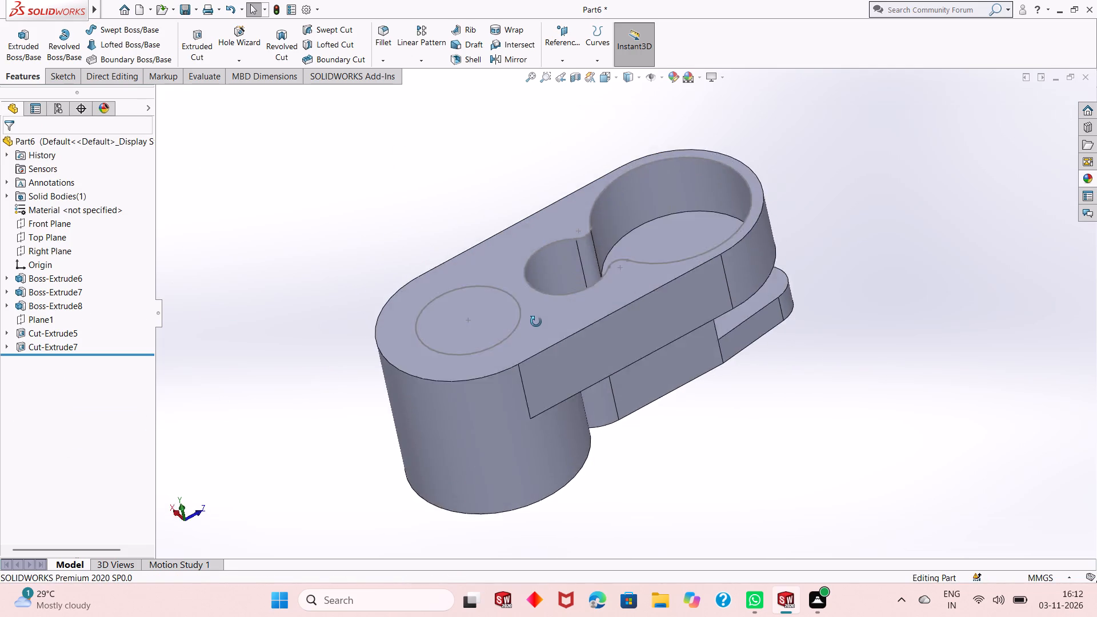
middle_click_drag(536, 322, 544, 366)
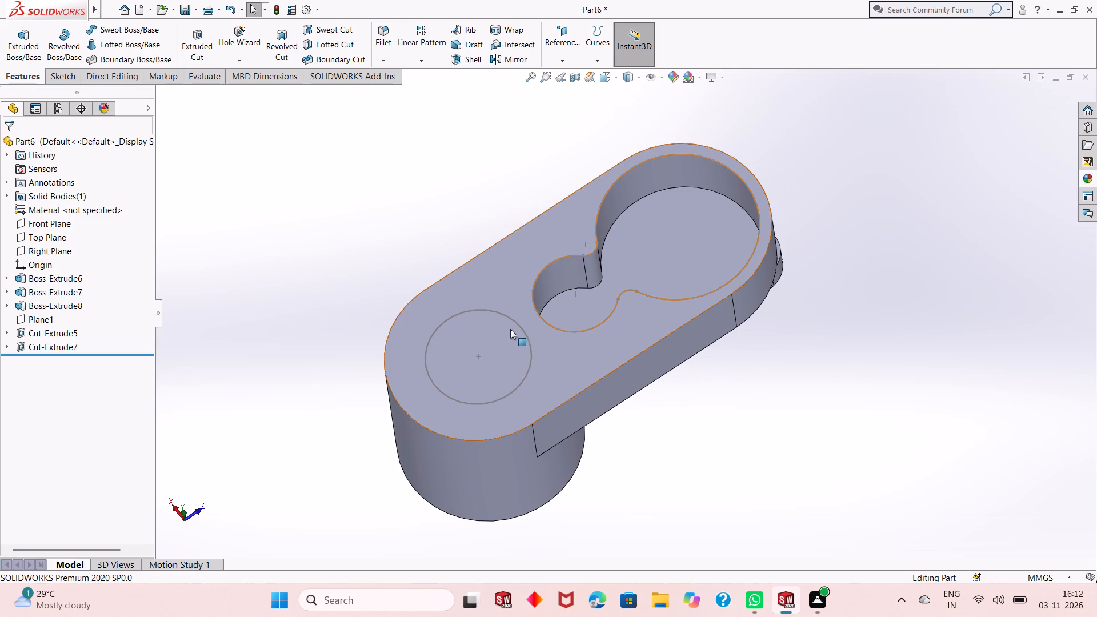
middle_click(510, 330)
middle_click_drag(510, 331, 497, 270)
scroll(596, 273, "down", 3)
middle_click_drag(580, 394, 578, 299)
scroll(597, 398, "up", 1)
middle_click_drag(597, 401, 590, 351)
scroll(587, 370, "up", 2)
scroll(682, 392, "down", 1)
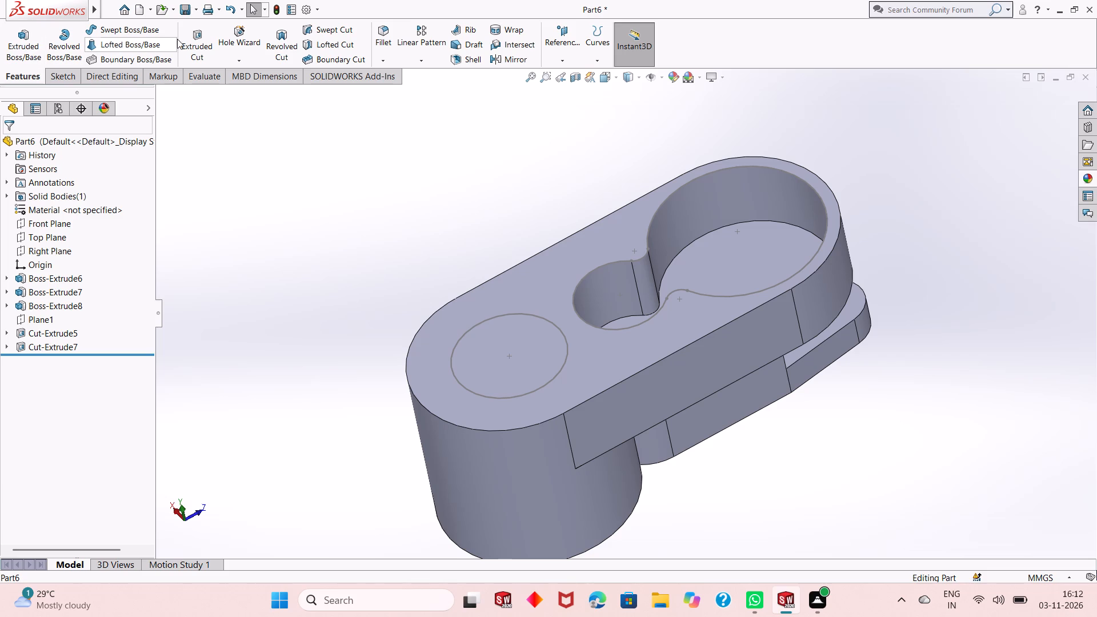
left_click(197, 44)
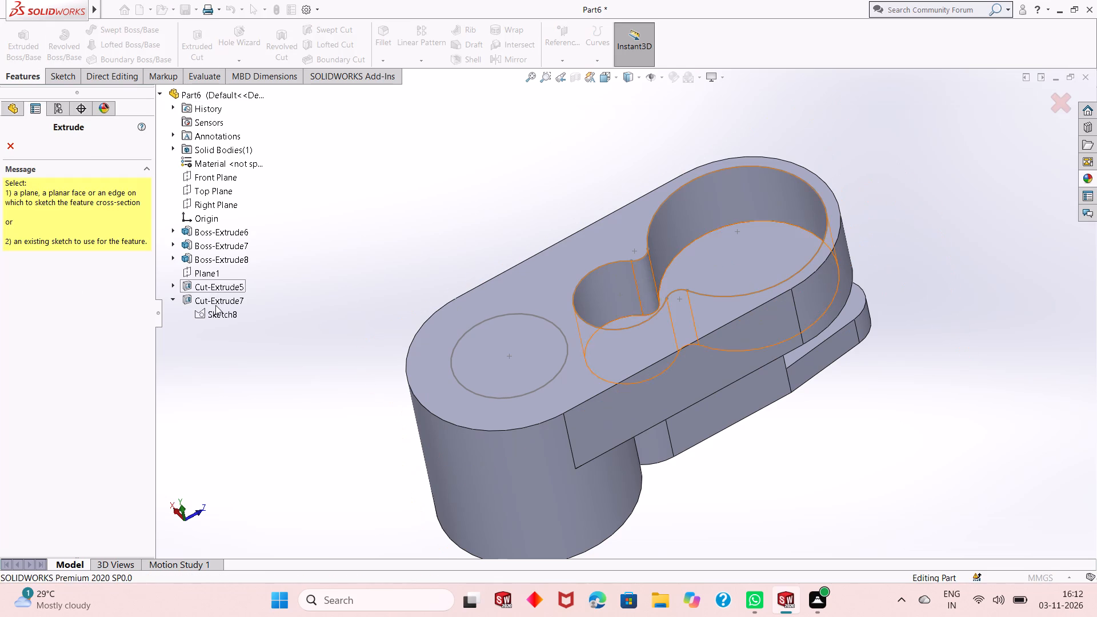
left_click(215, 316)
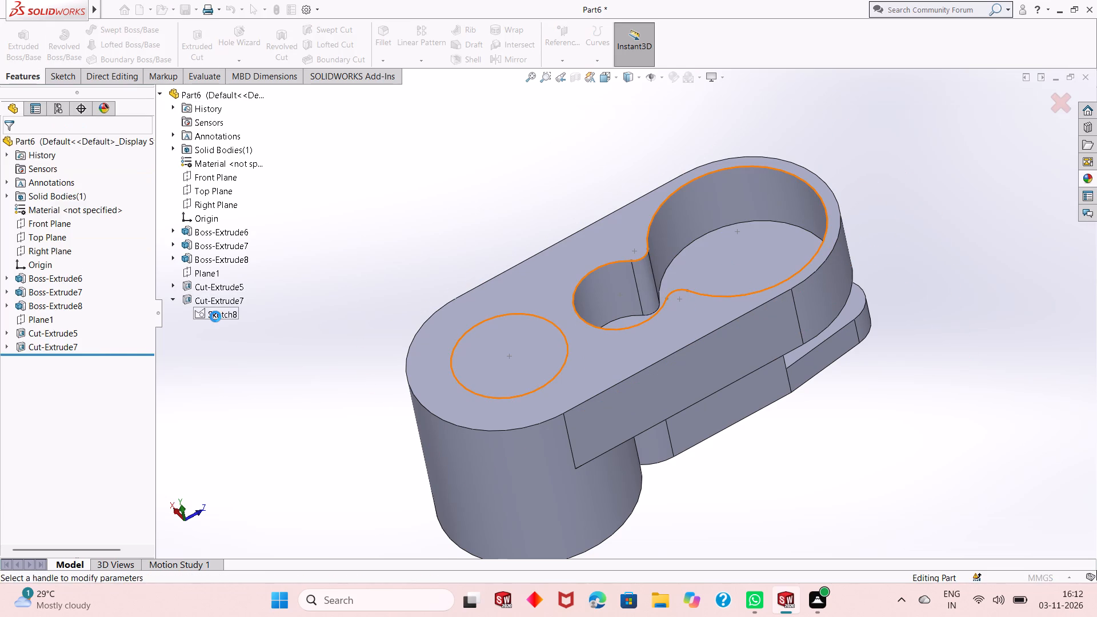
left_click(89, 397)
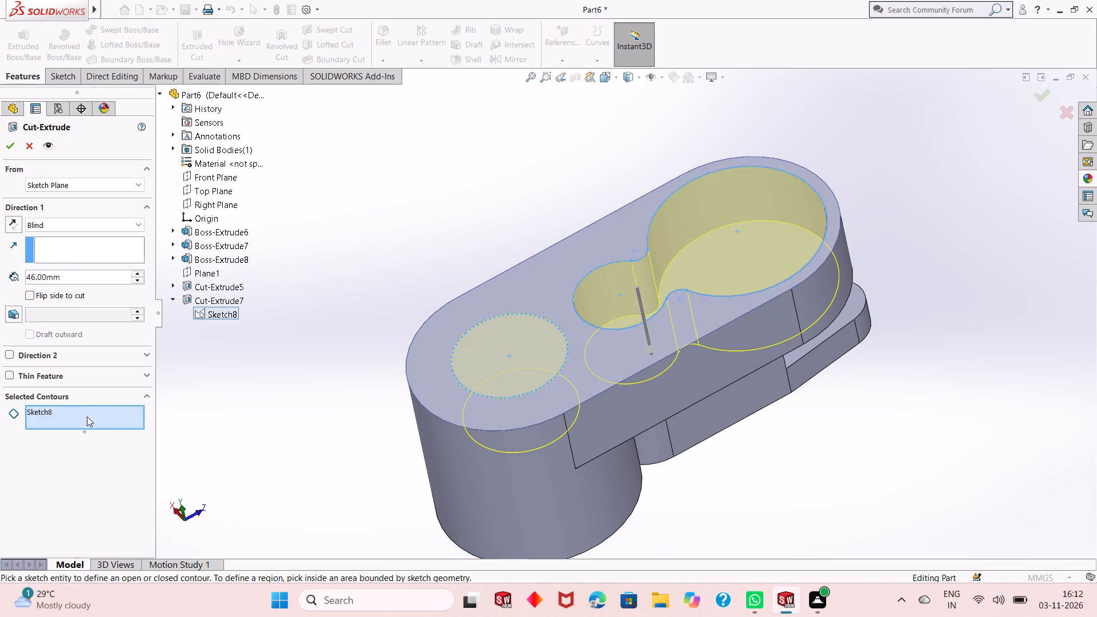
left_click(87, 416)
left_click(483, 375)
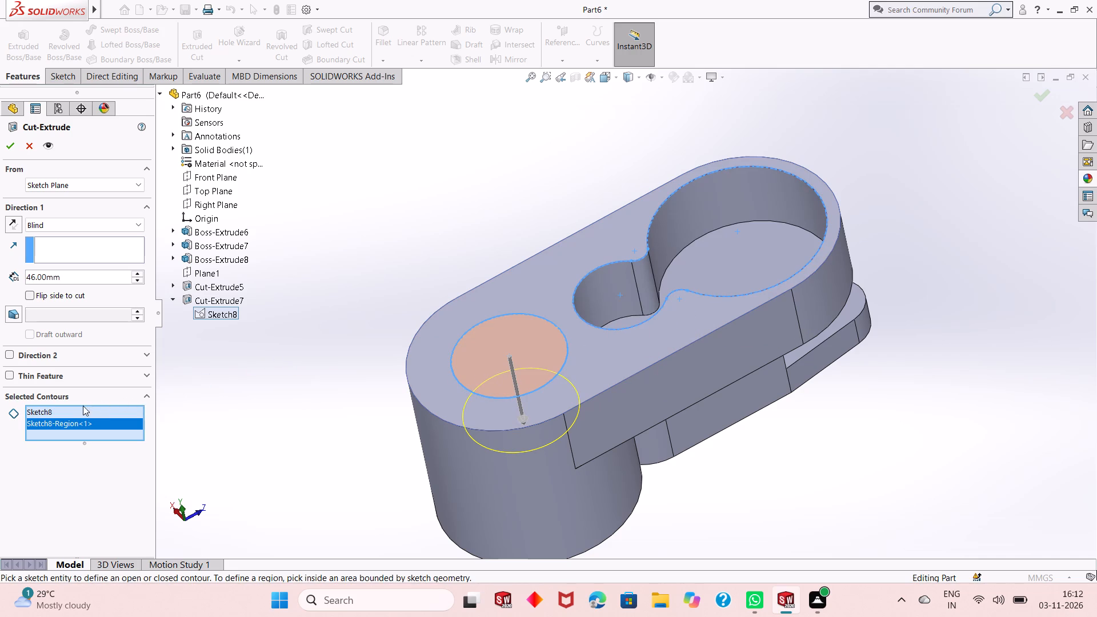
right_click(50, 410)
left_click(99, 432)
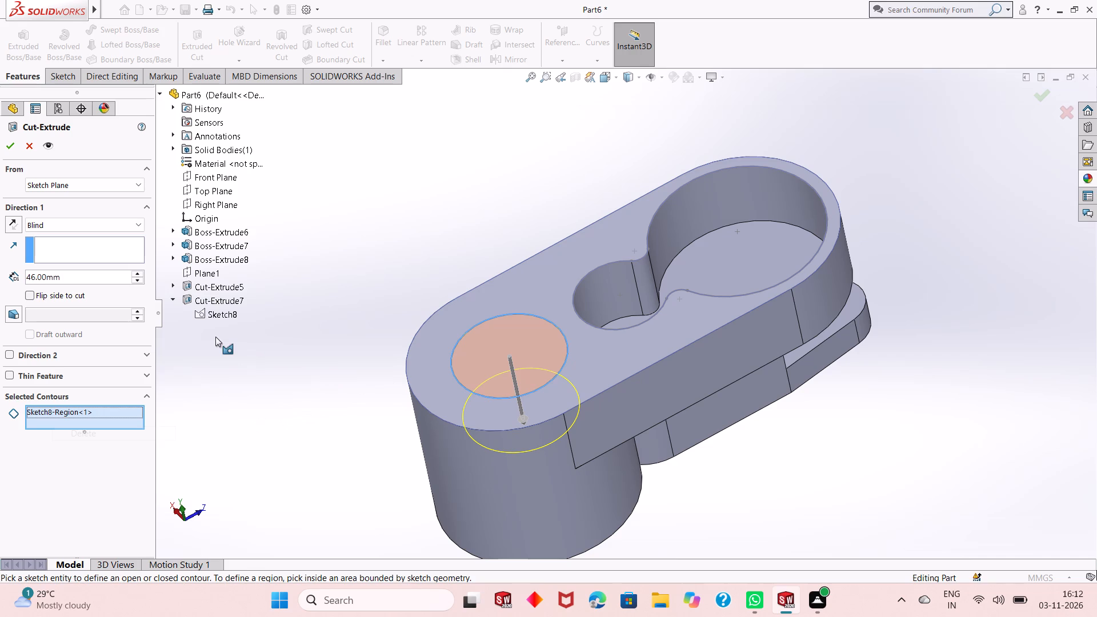
left_click(80, 275)
left_click(94, 223)
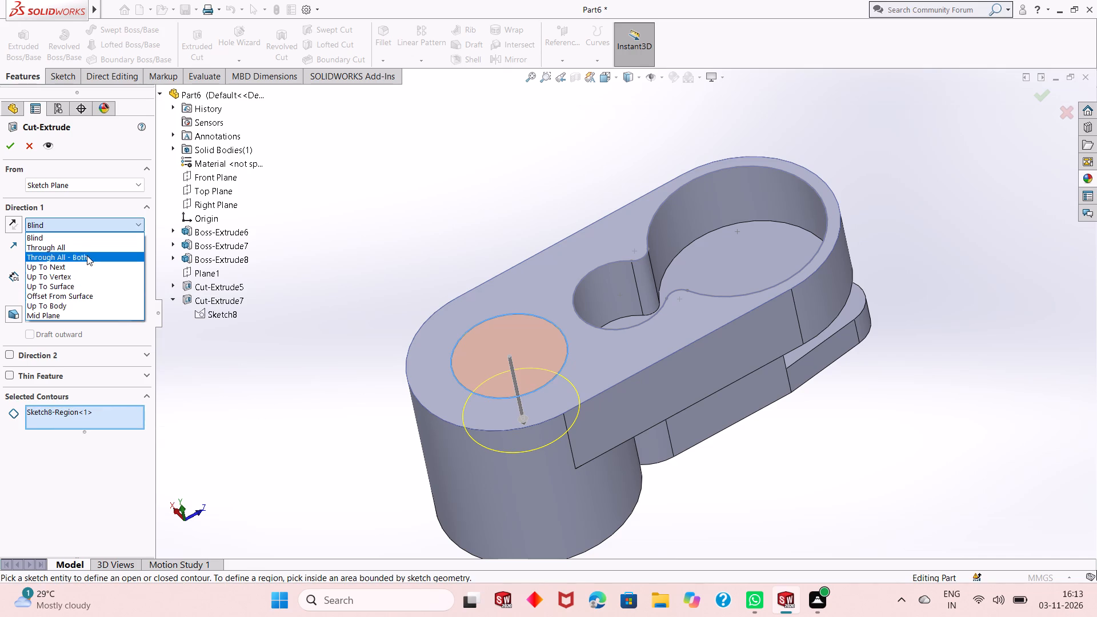
left_click(89, 243)
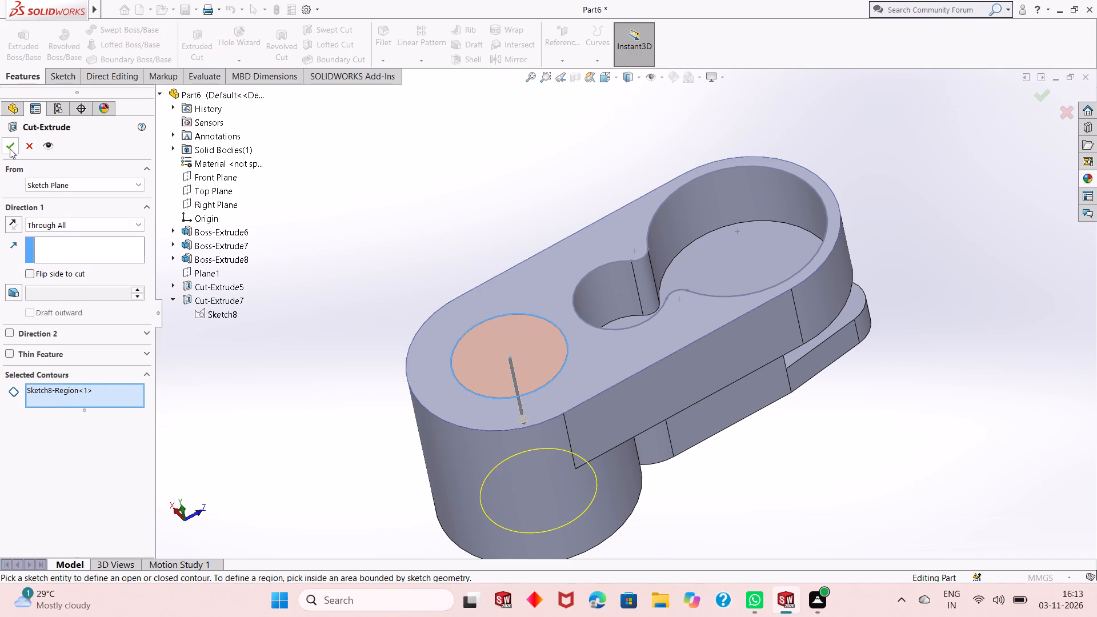
left_click(10, 149)
left_click(279, 145)
Open a new sketch on the floor face of the 108 and 57 mm pocket and view it face-on.
middle_click_drag(418, 224, 462, 341)
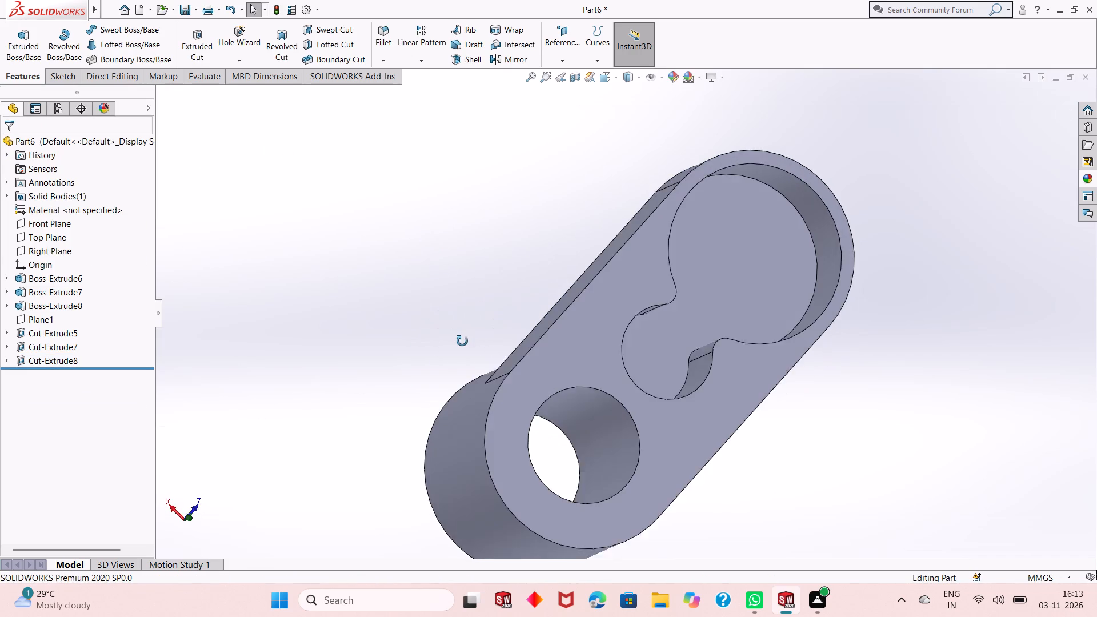
middle_click_drag(462, 341, 444, 199)
middle_click_drag(690, 366, 666, 324)
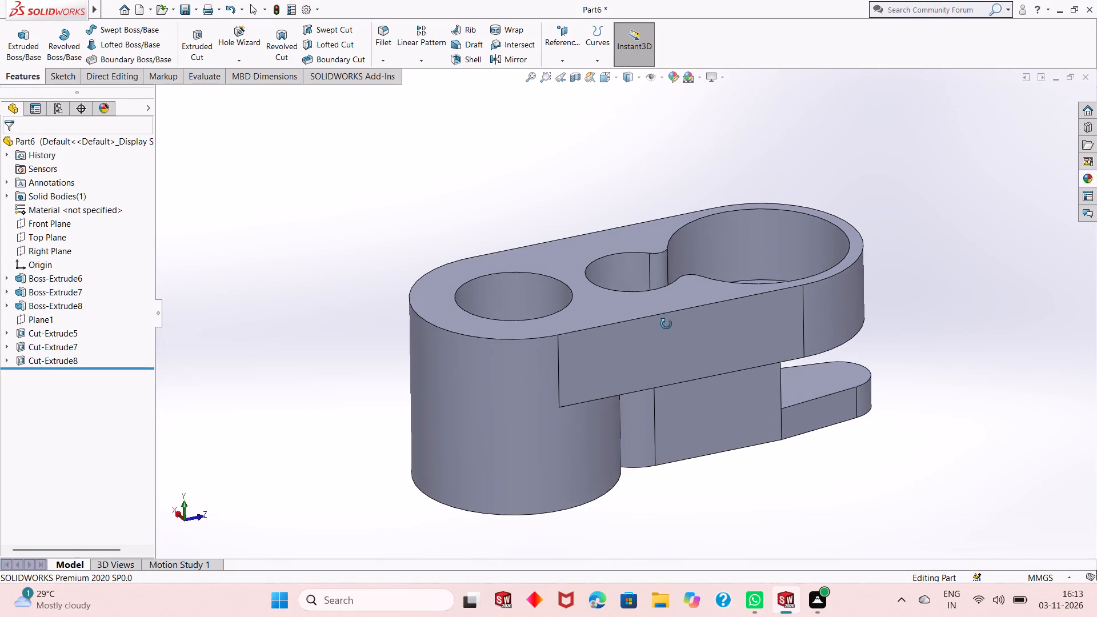
middle_click_drag(666, 324, 661, 384)
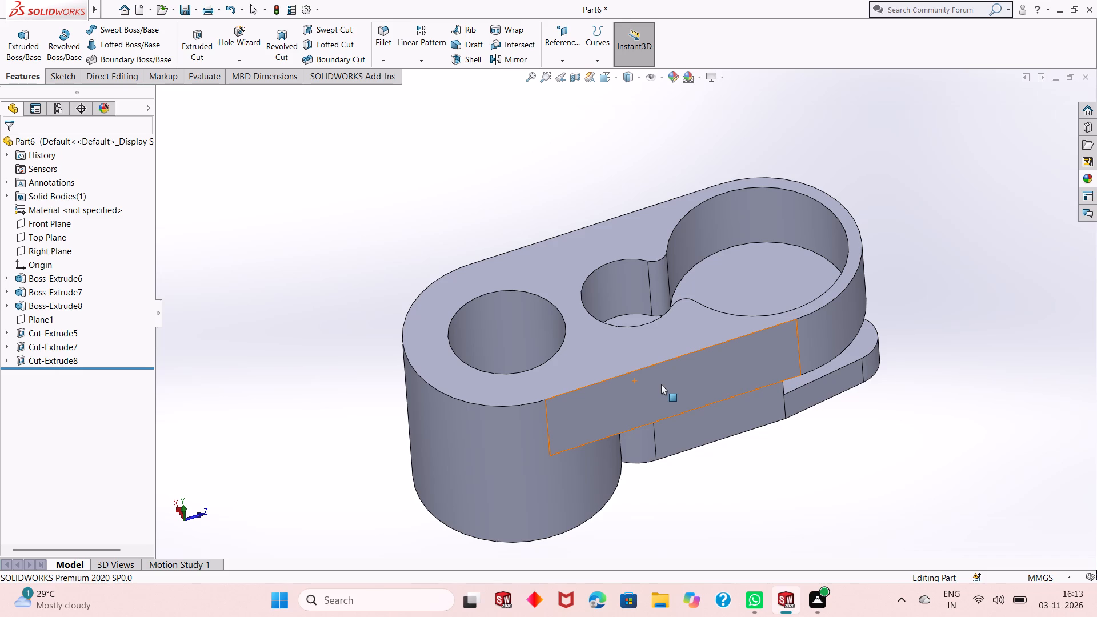
left_click(751, 287)
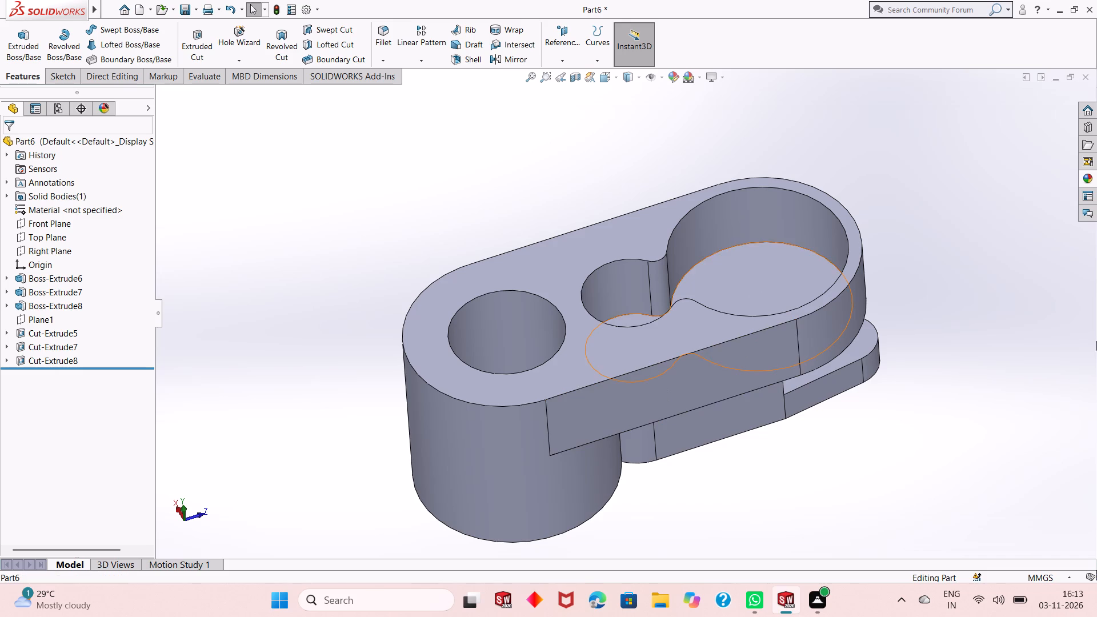
middle_click_drag(798, 438, 805, 488)
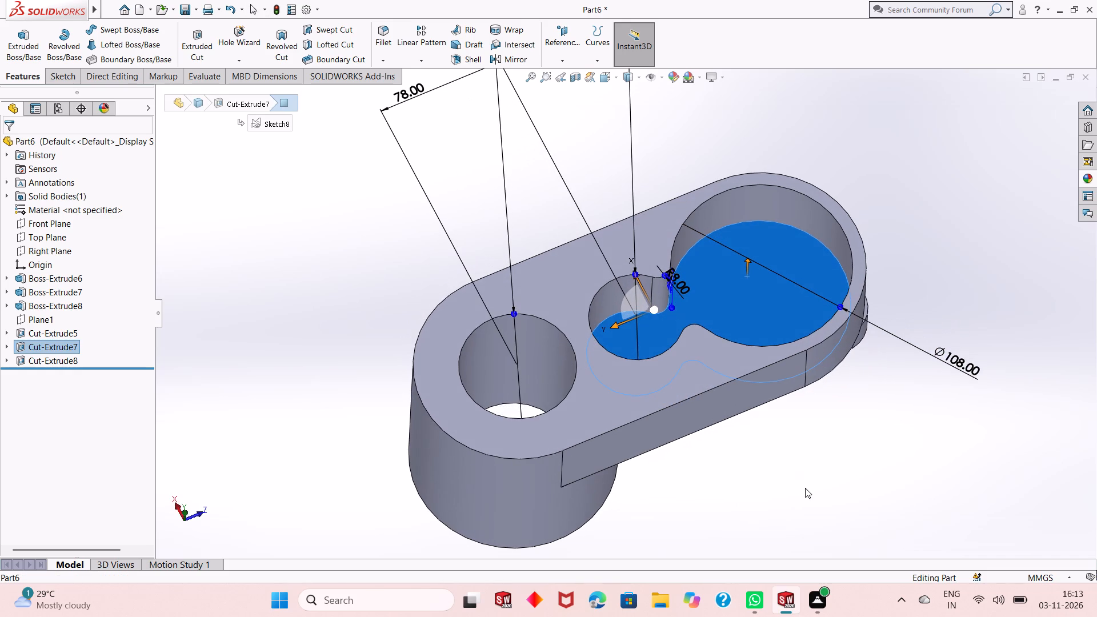
scroll(654, 319, "up", 2)
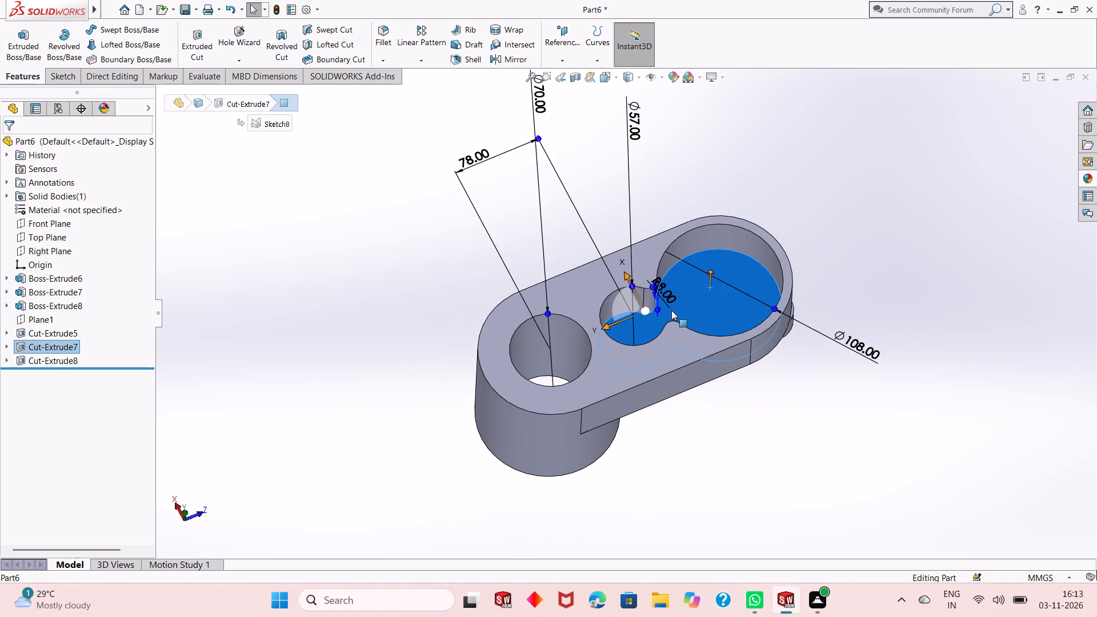
key("Escape")
key("Escape")
left_click(750, 302)
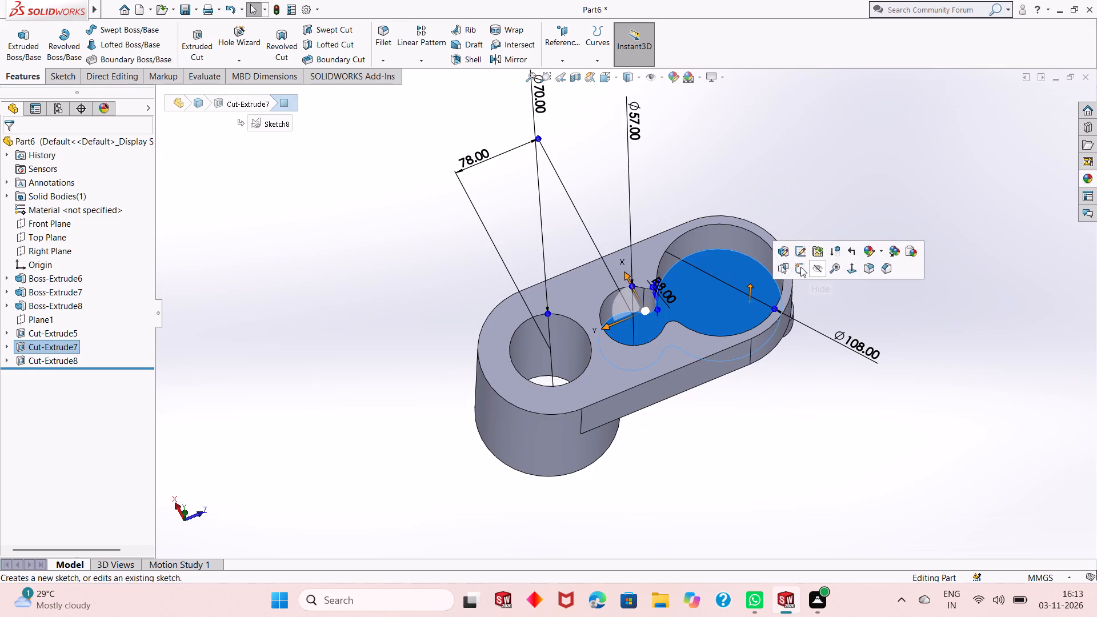
left_click(800, 267)
key("ctrl+8")
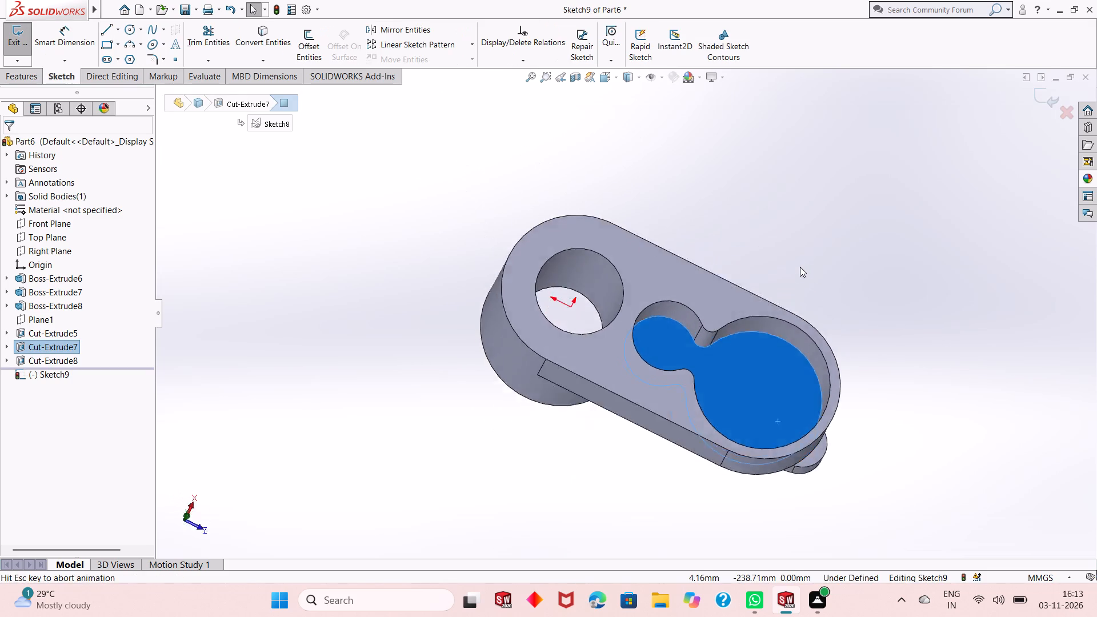
scroll(662, 312, "up", 2)
key("Escape")
scroll(640, 160, "down", 1)
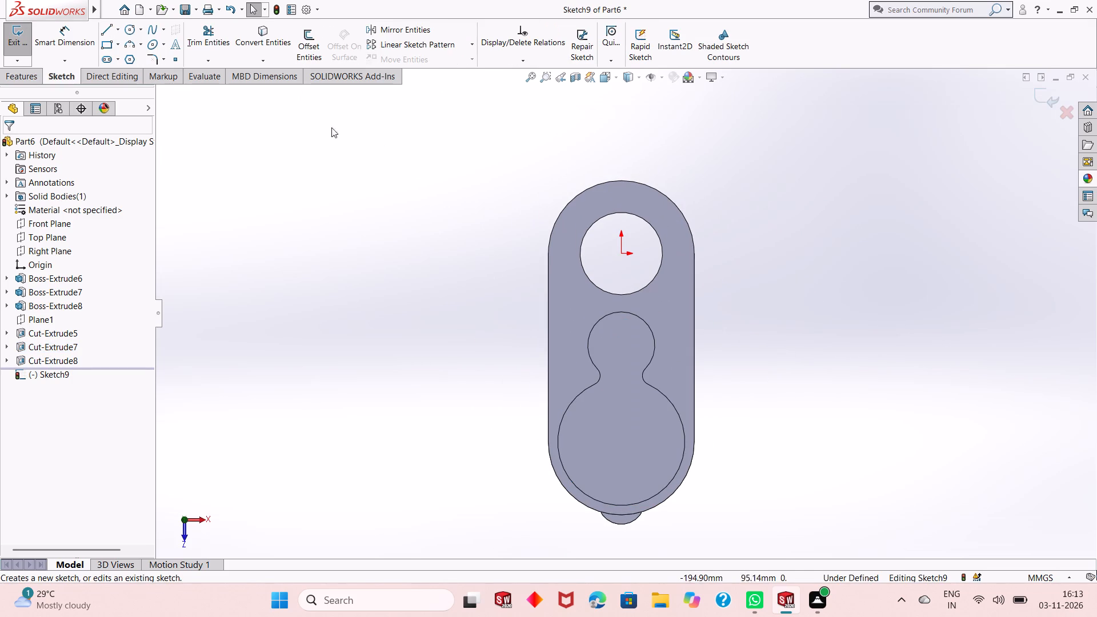
Sketch a circle centred on the origin, concentric with the through hole, and dimension its diameter to 108 mm.
left_click(127, 25)
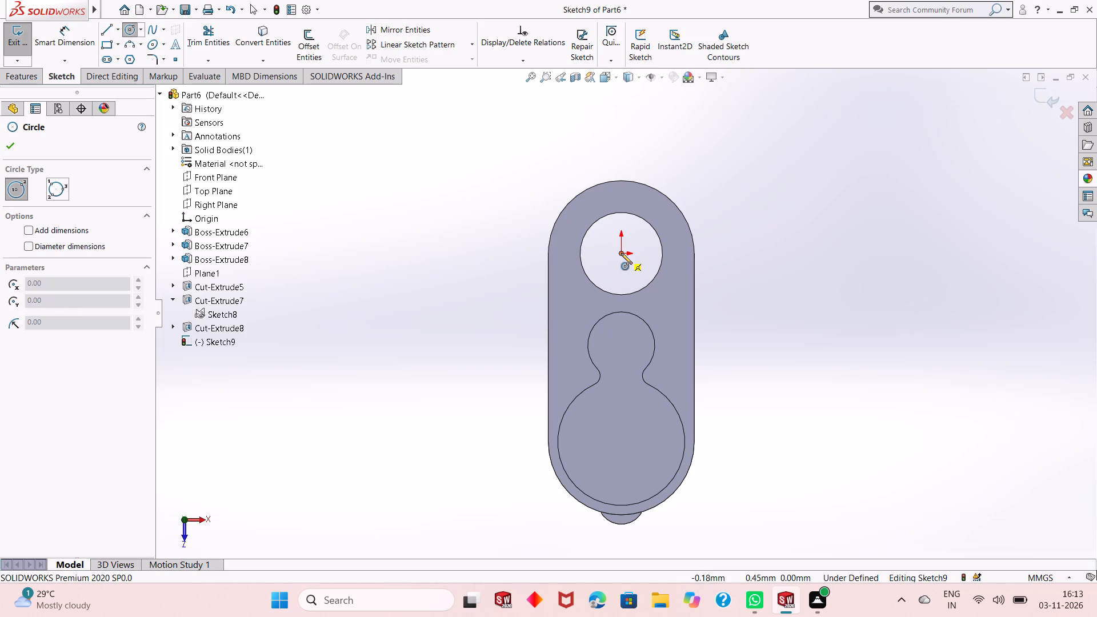
left_click(621, 253)
left_click(659, 205)
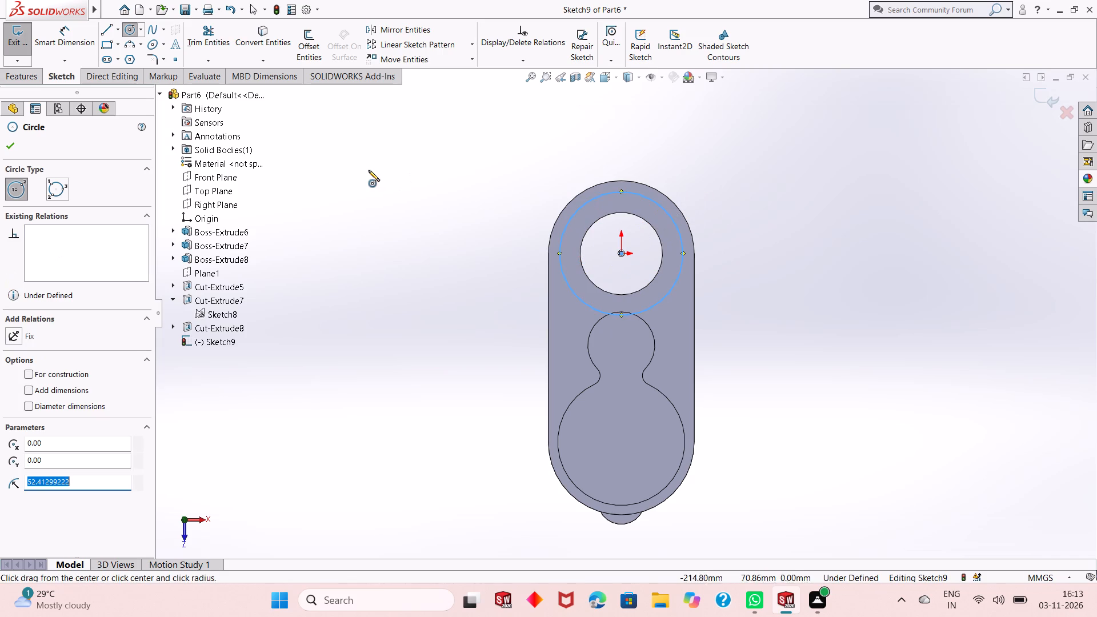
right_click(369, 170)
left_click(382, 179)
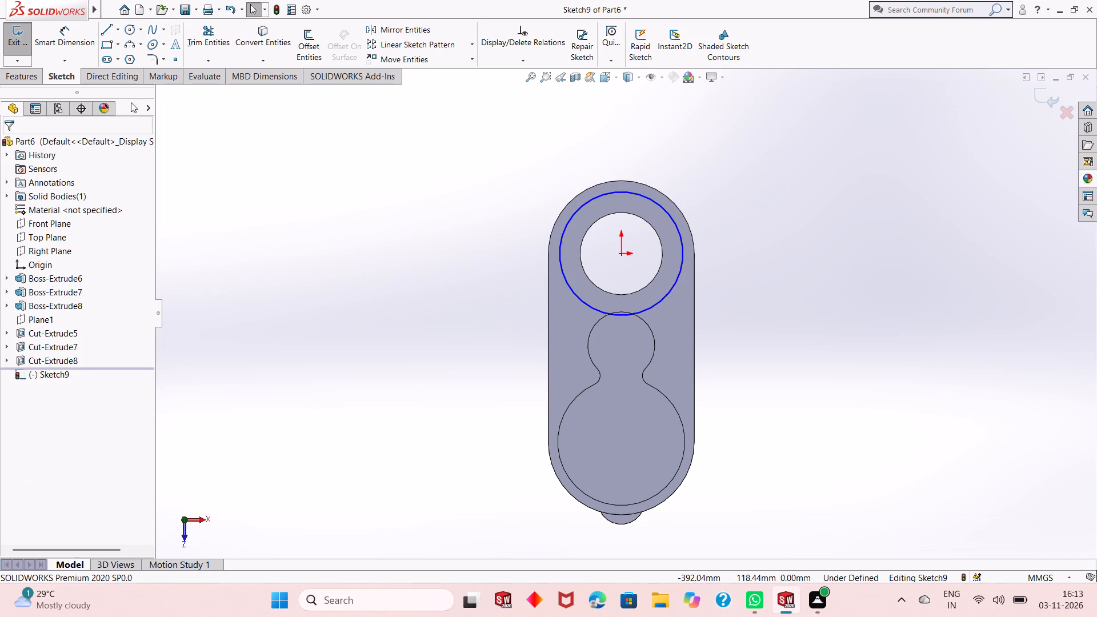
left_click(81, 42)
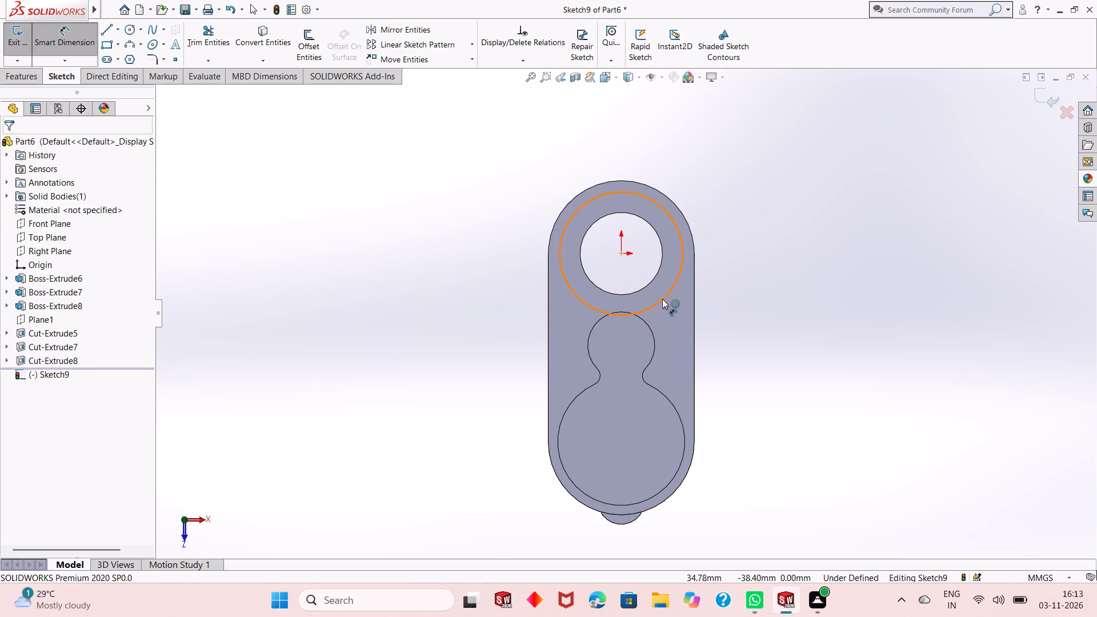
left_click(662, 299)
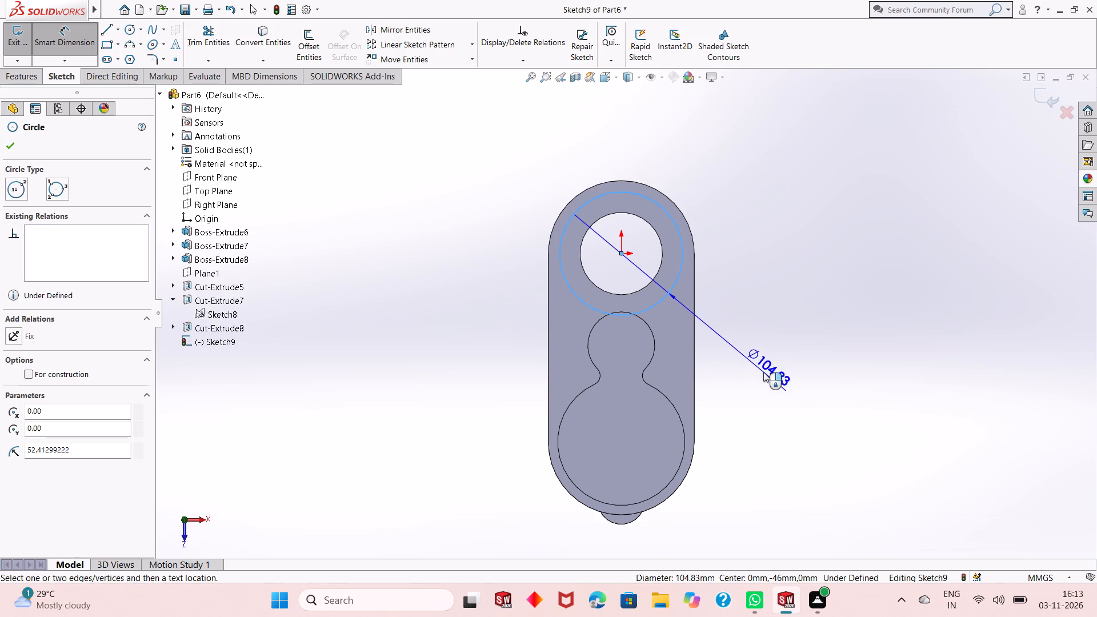
left_click(772, 380)
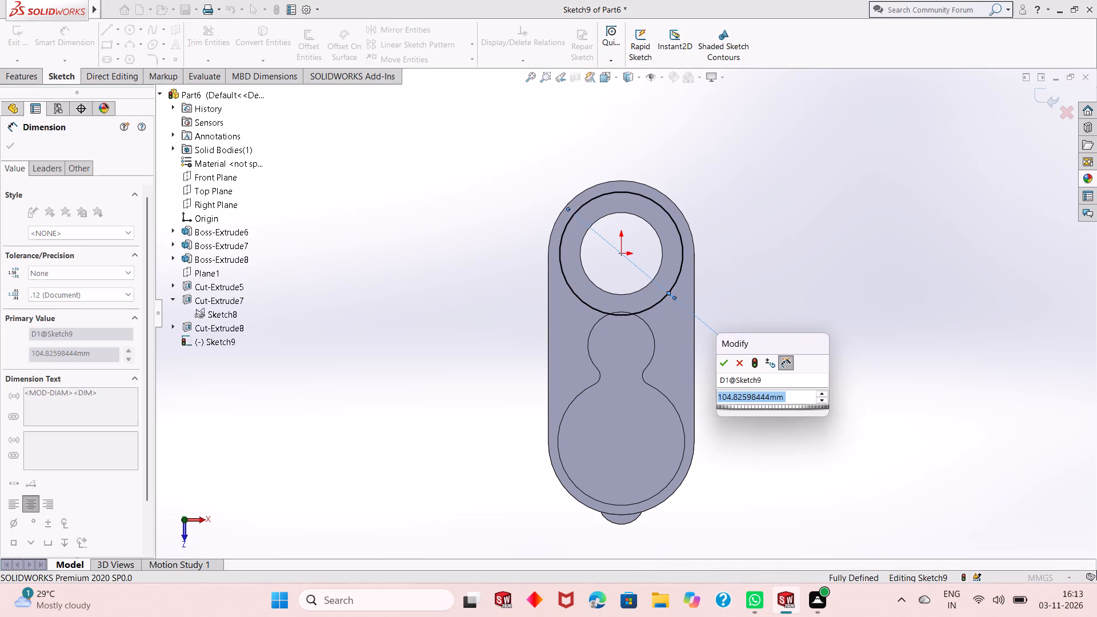
type("108")
key("Return")
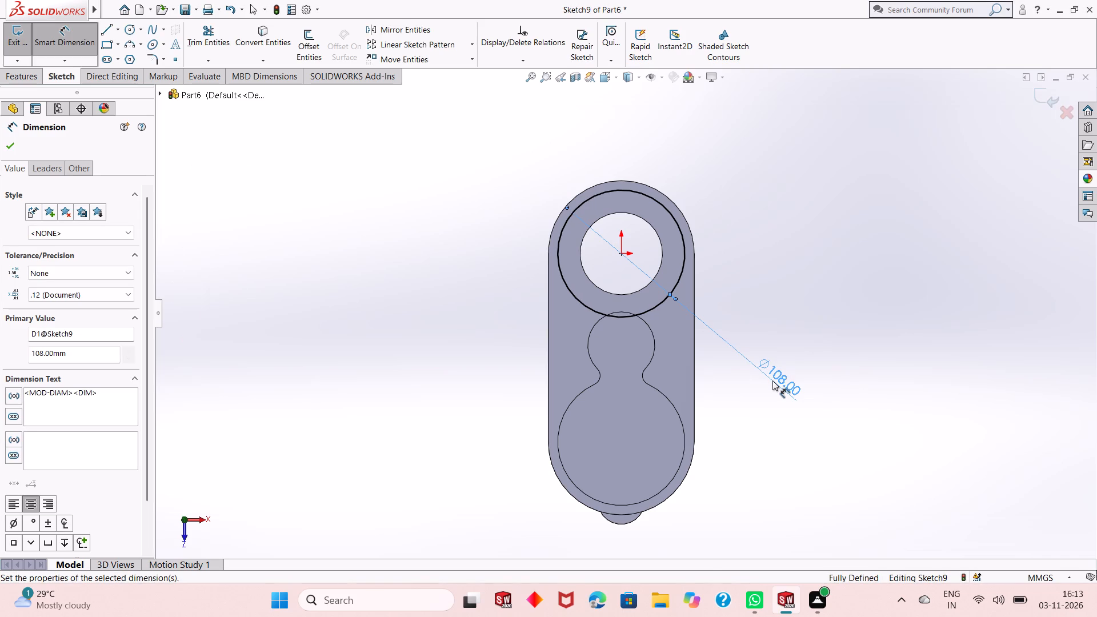
Extrude-cut the 108 mm circle from the sketch plane down through the boss with a Through All end condition.
left_click(17, 152)
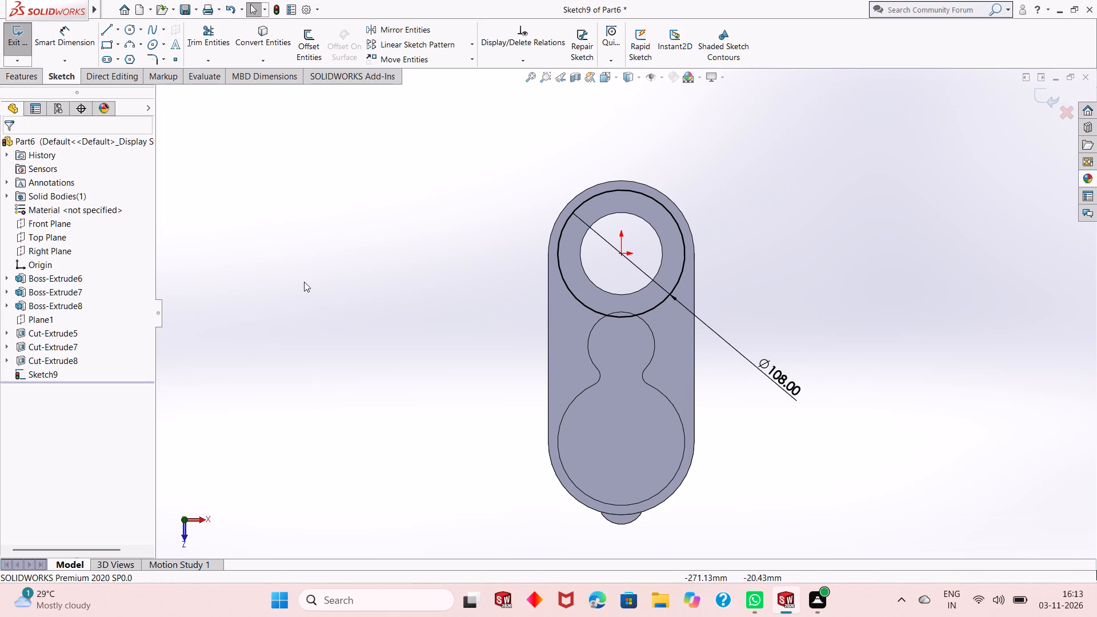
left_click(12, 74)
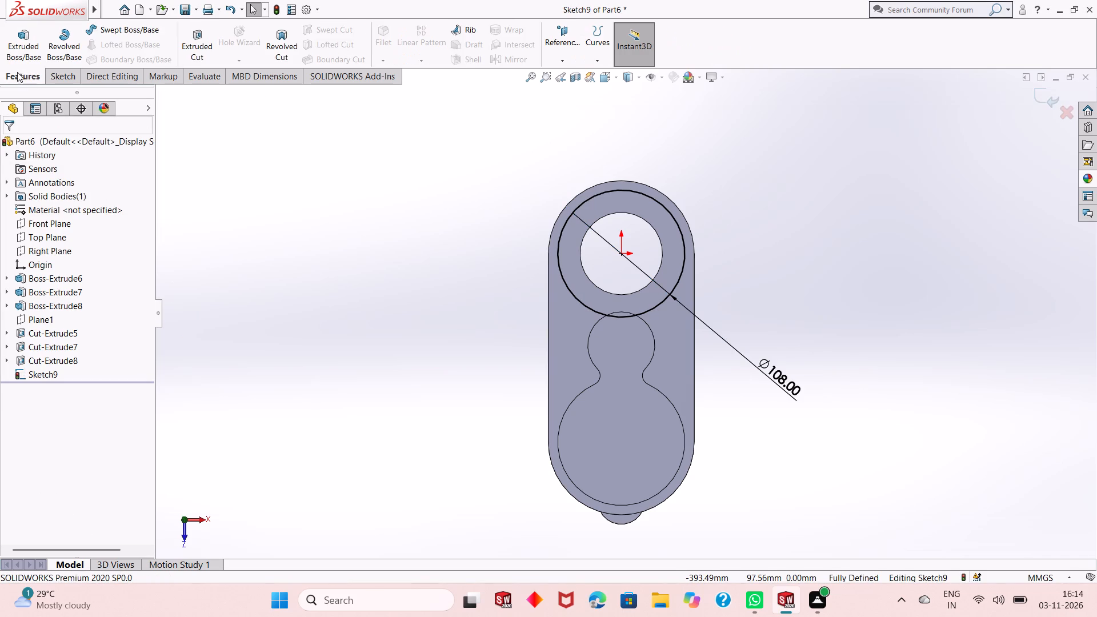
left_click(190, 51)
middle_click_drag(706, 451, 720, 337)
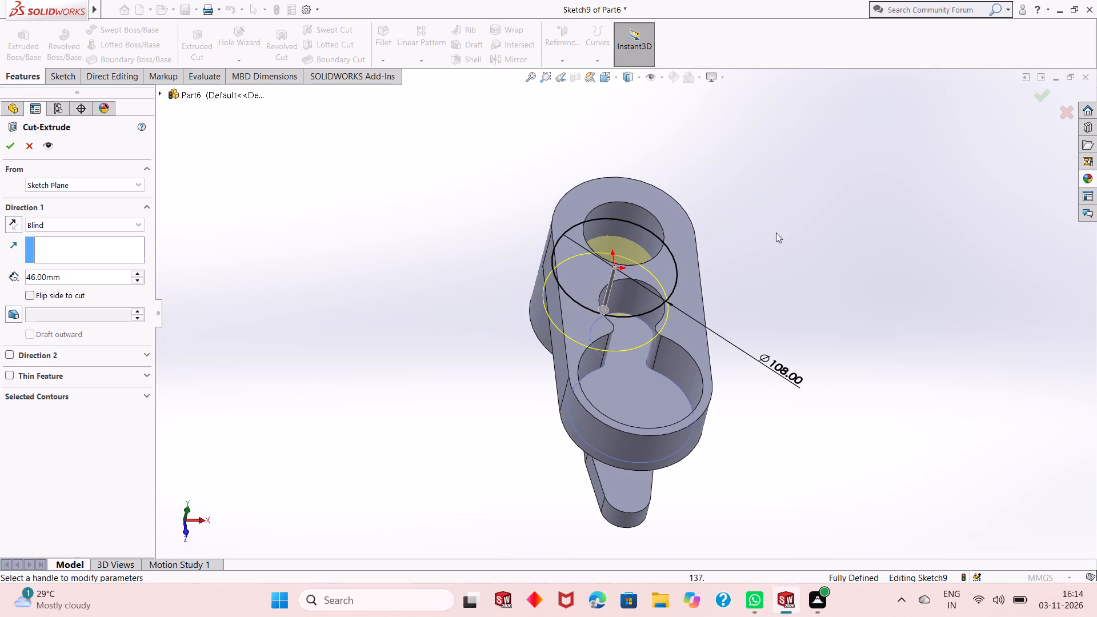
middle_click_drag(601, 362, 707, 245)
middle_click_drag(730, 240, 752, 297)
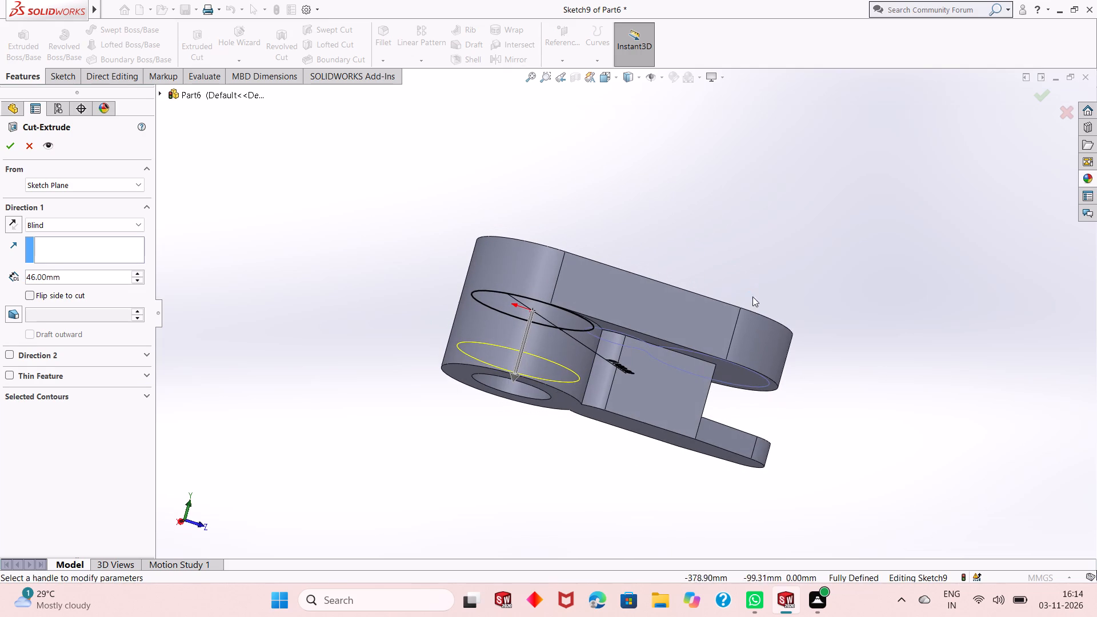
left_click(11, 226)
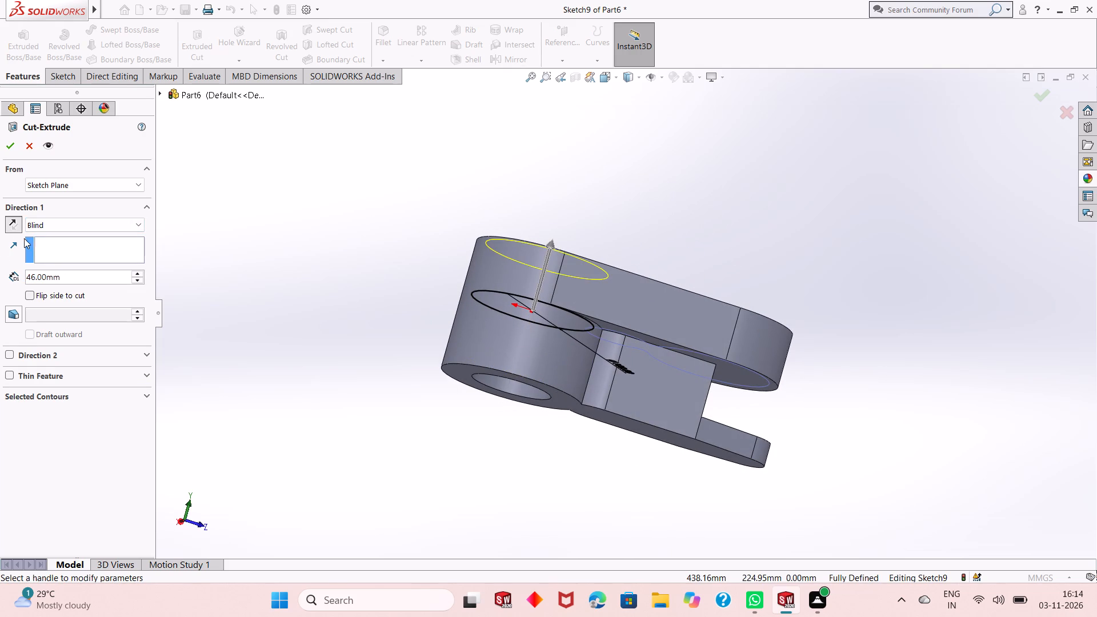
left_click(17, 229)
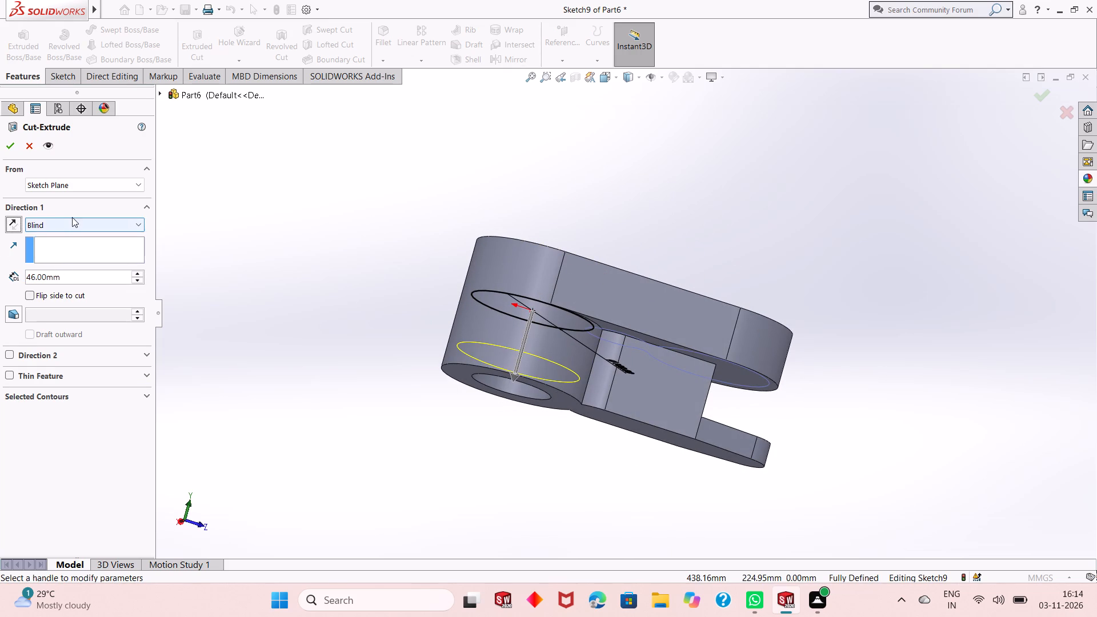
left_click(79, 223)
left_click(99, 245)
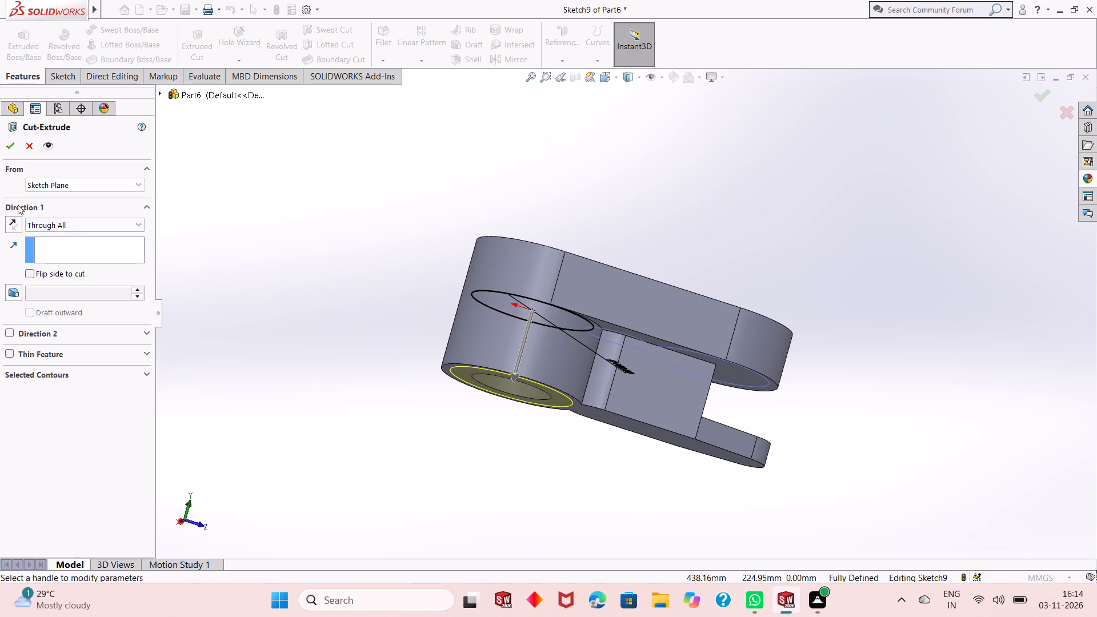
left_click(13, 151)
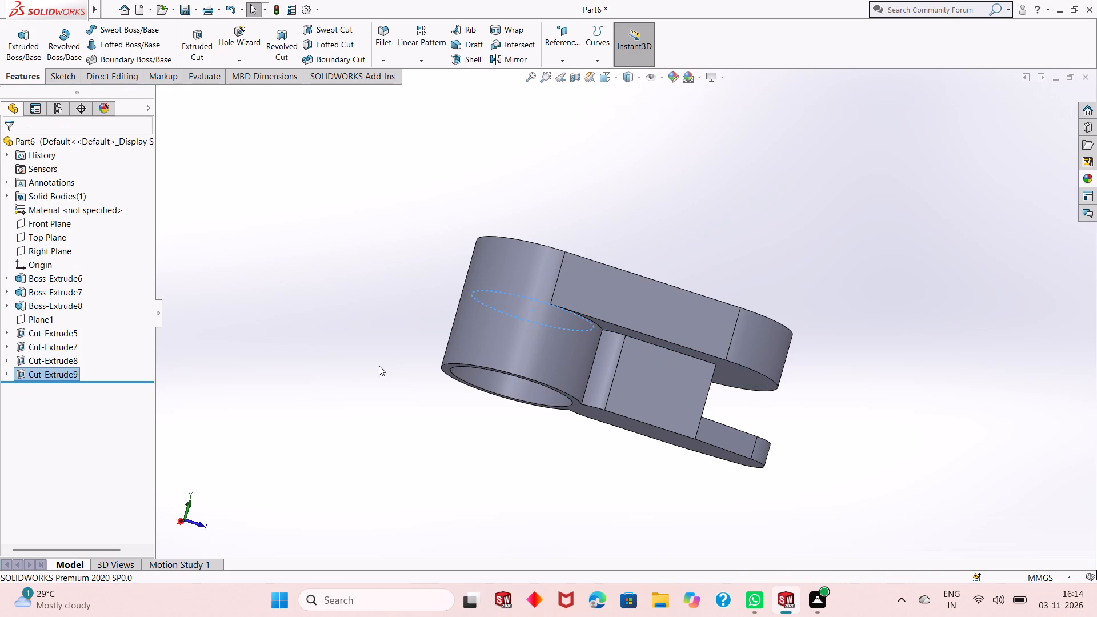
Examine the finished body from below, above and the side, checking the boss bore, top pocket and notched underside.
left_click(379, 366)
right_click(338, 275)
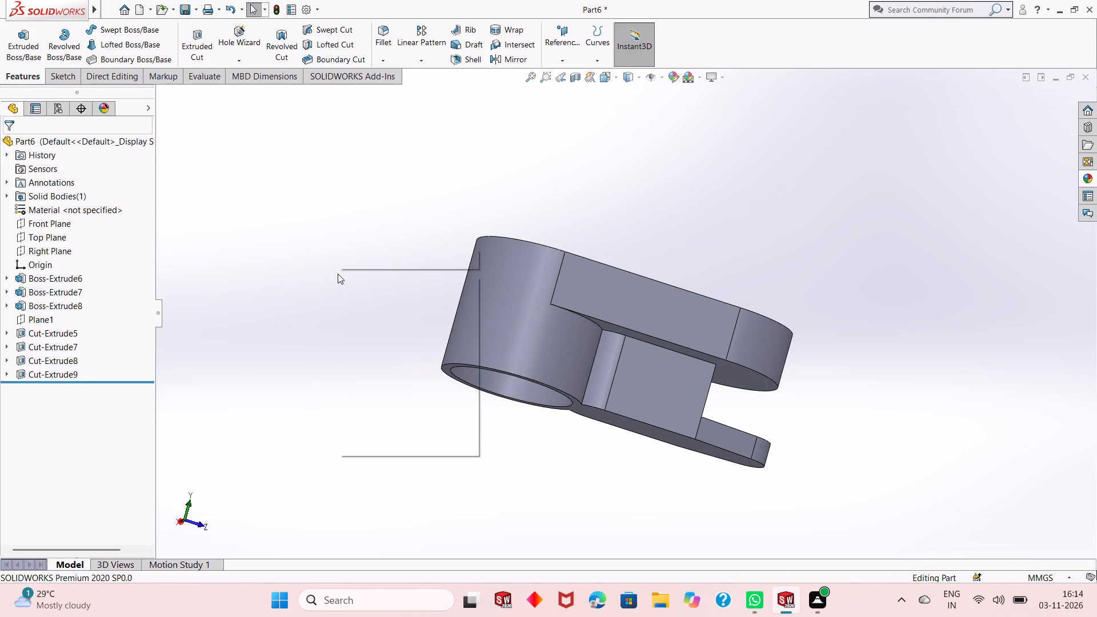
left_click(363, 327)
left_click_drag(482, 440, 558, 339)
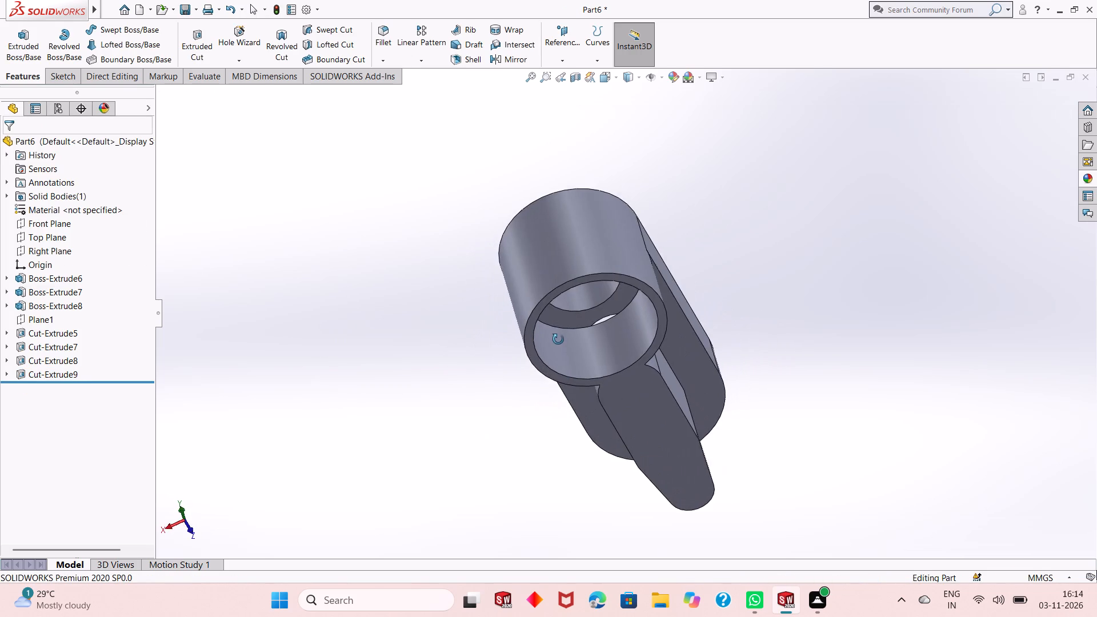
left_click_drag(558, 339, 548, 416)
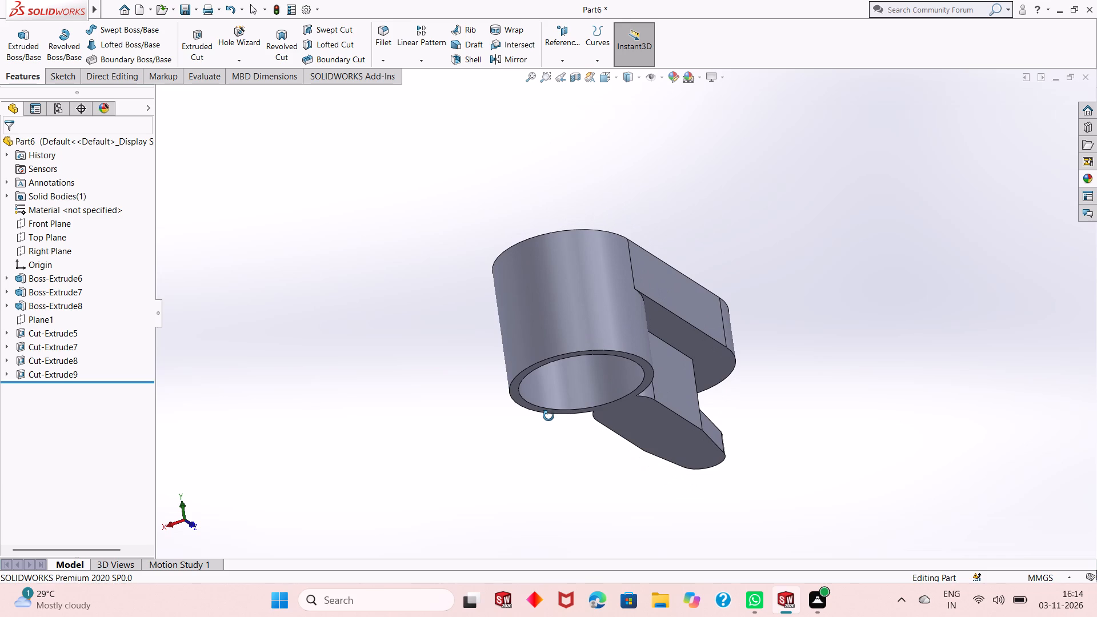
left_click_drag(548, 416, 521, 442)
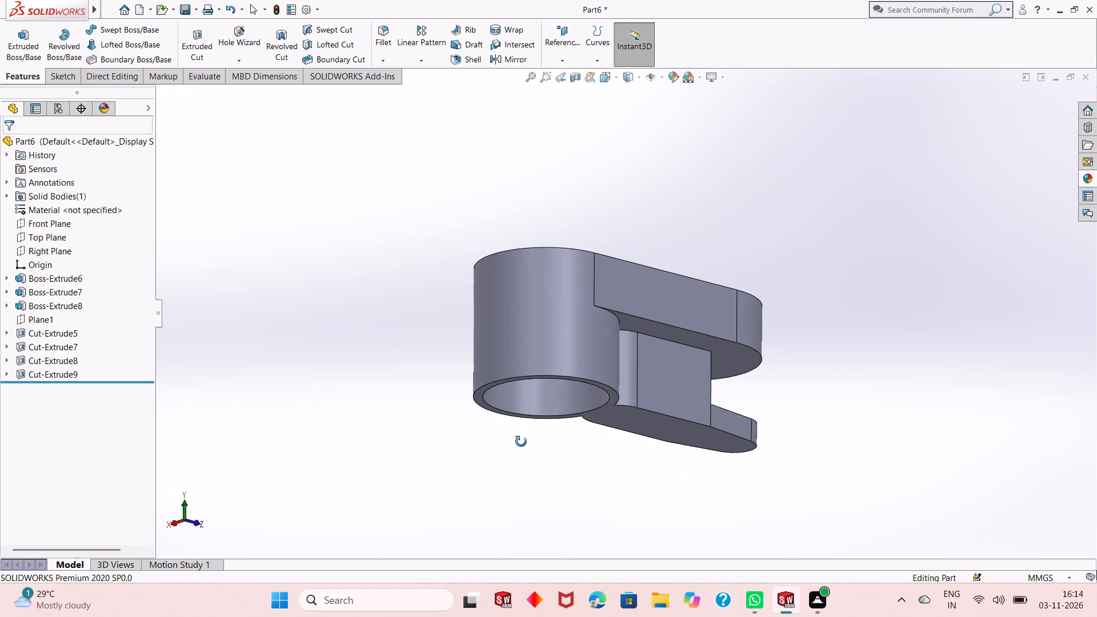
left_click_drag(521, 442, 456, 476)
left_click_drag(505, 351, 529, 499)
left_click_drag(565, 344, 567, 350)
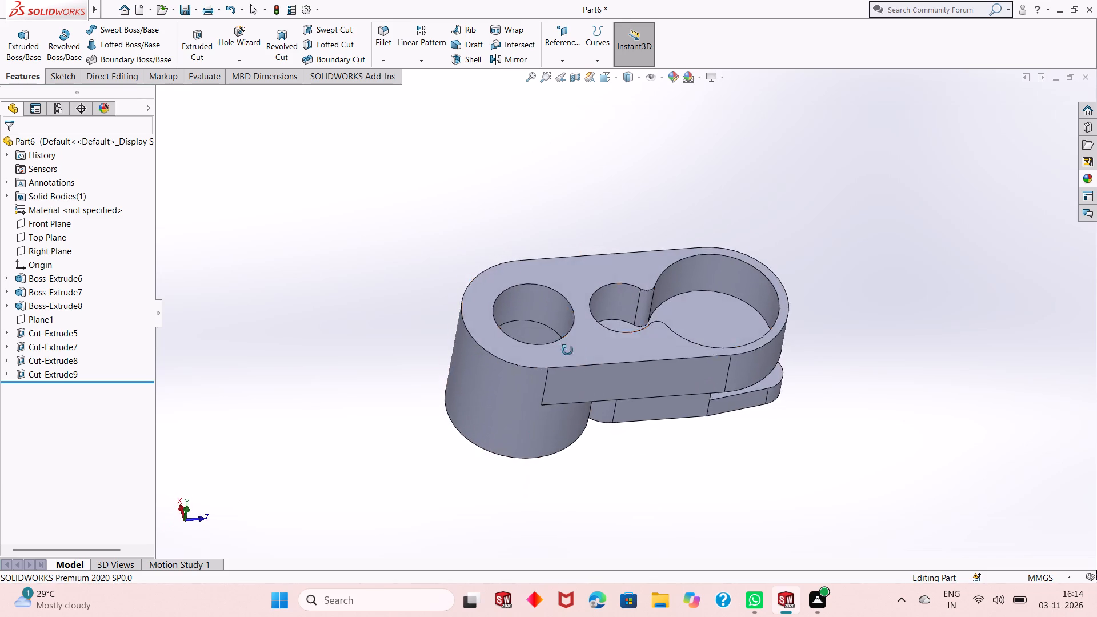
left_click_drag(567, 350, 576, 399)
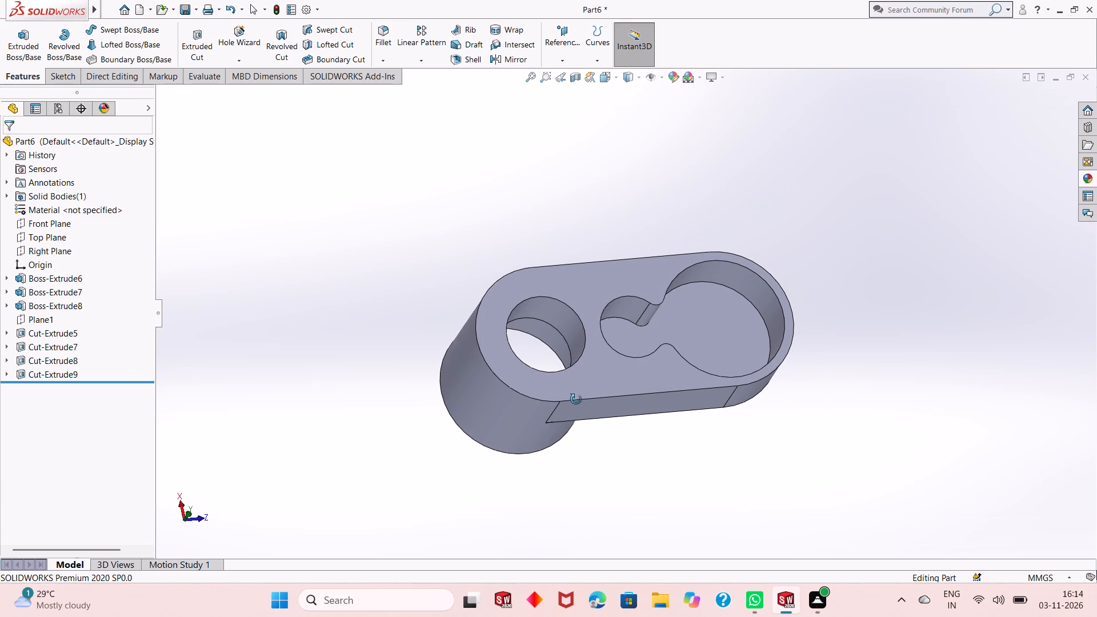
left_click_drag(576, 399, 575, 397)
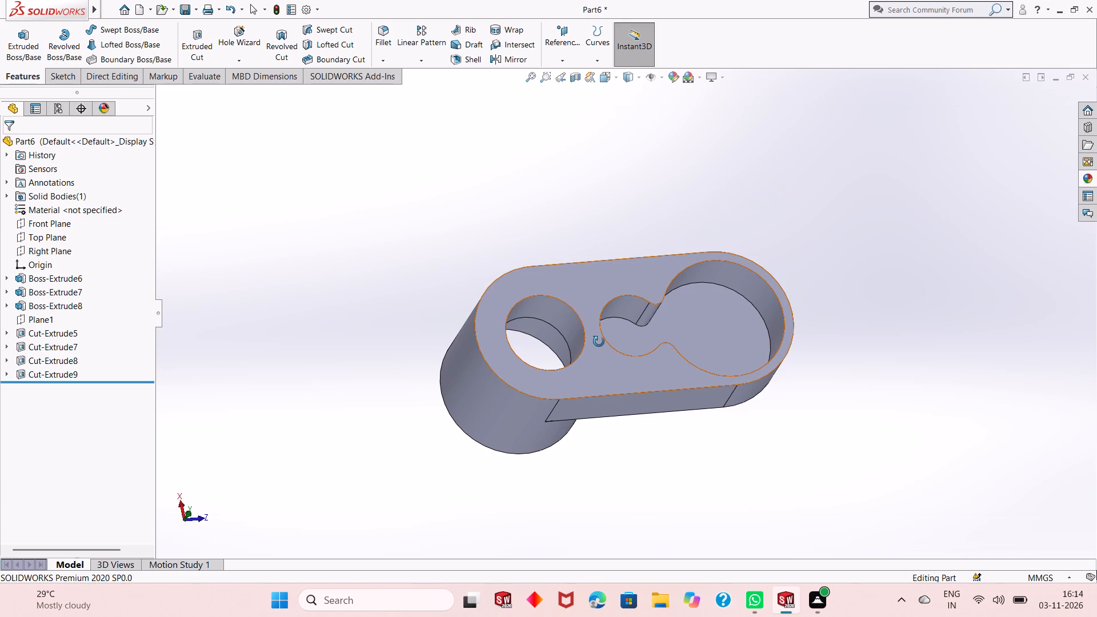
left_click_drag(599, 342, 588, 357)
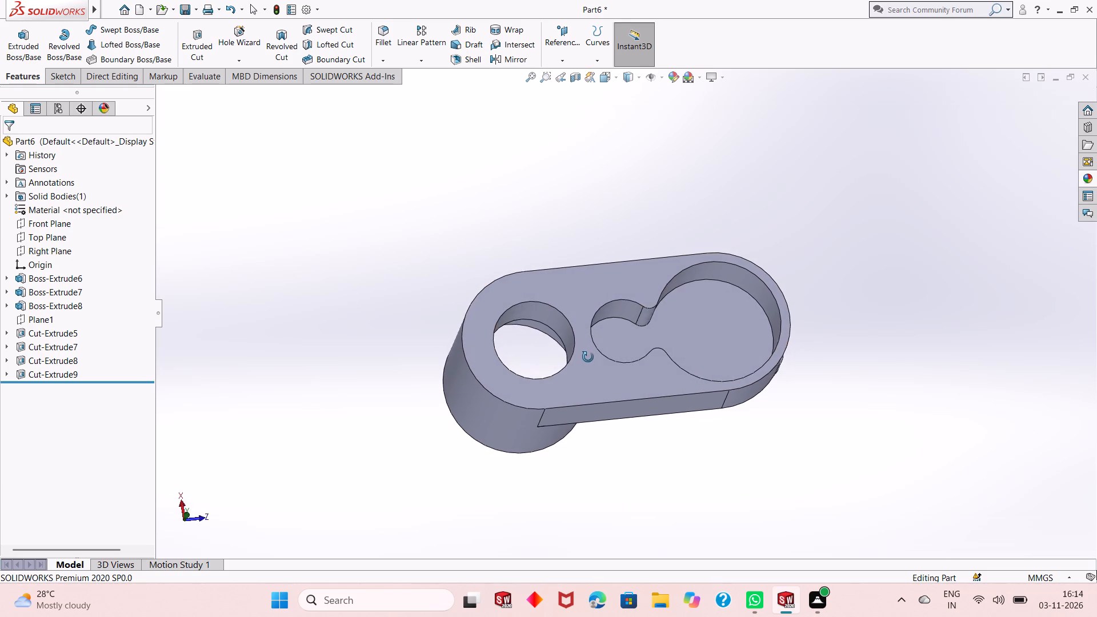
left_click_drag(588, 357, 595, 318)
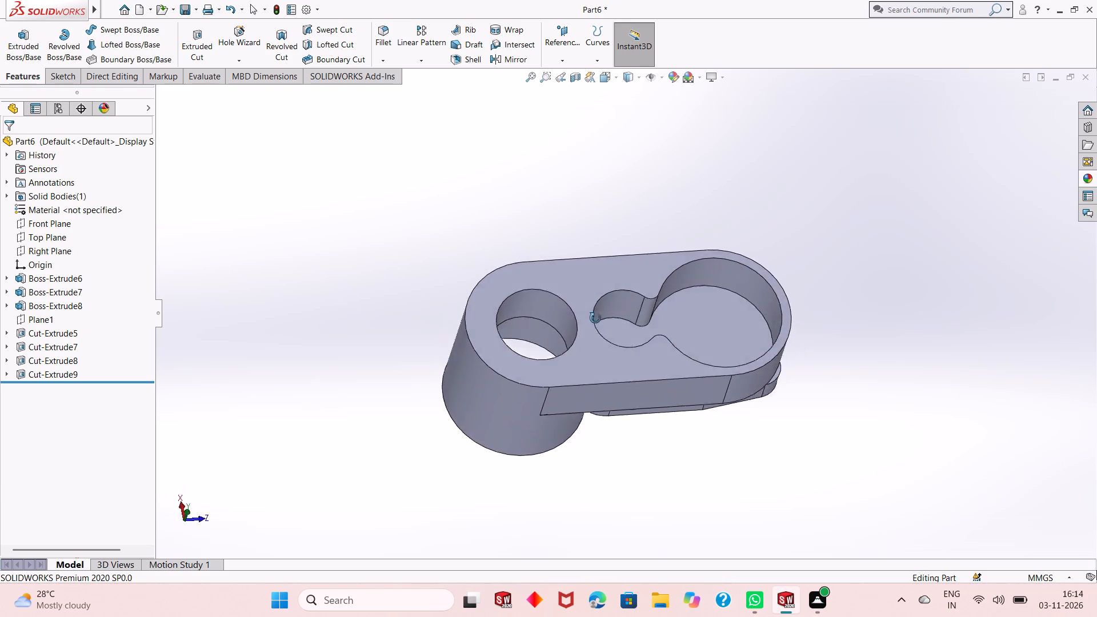
left_click_drag(595, 318, 596, 371)
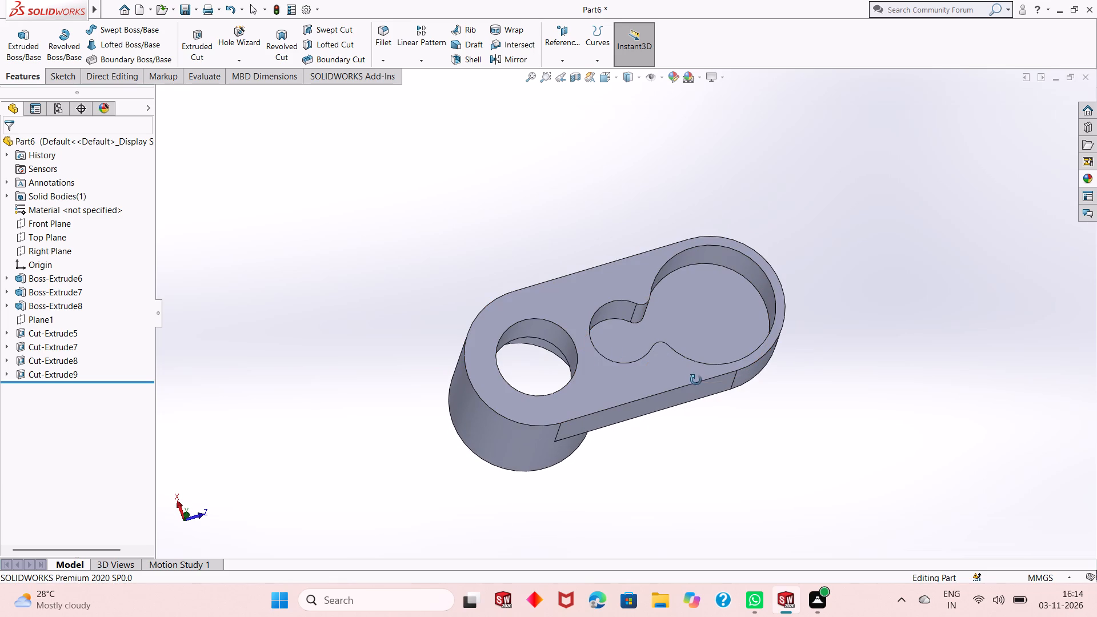
left_click_drag(699, 387, 599, 391)
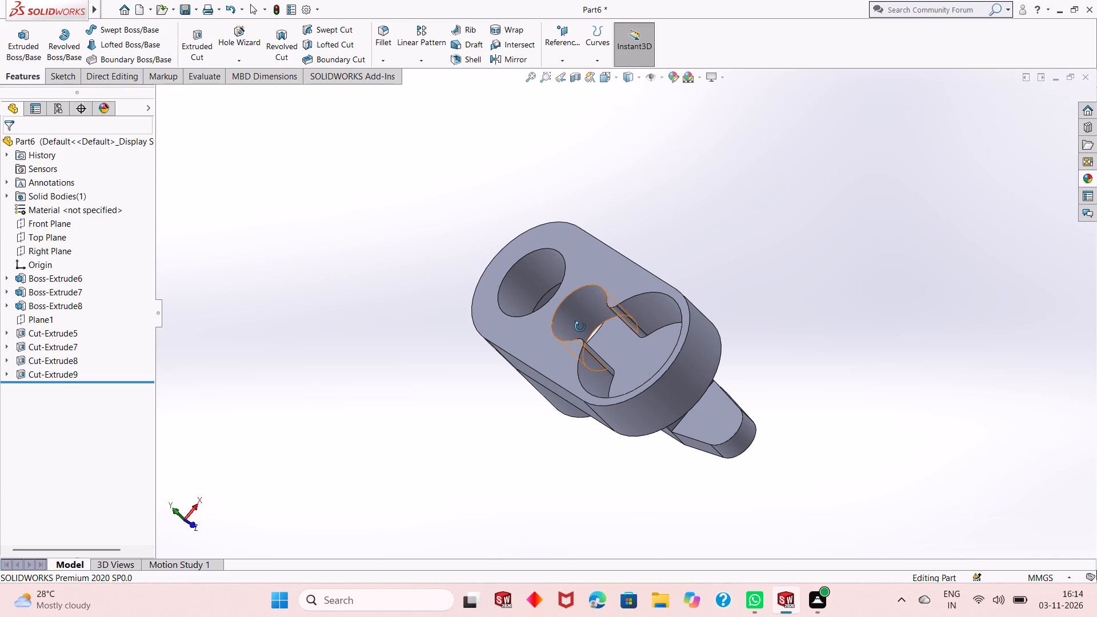
left_click_drag(703, 243, 750, 290)
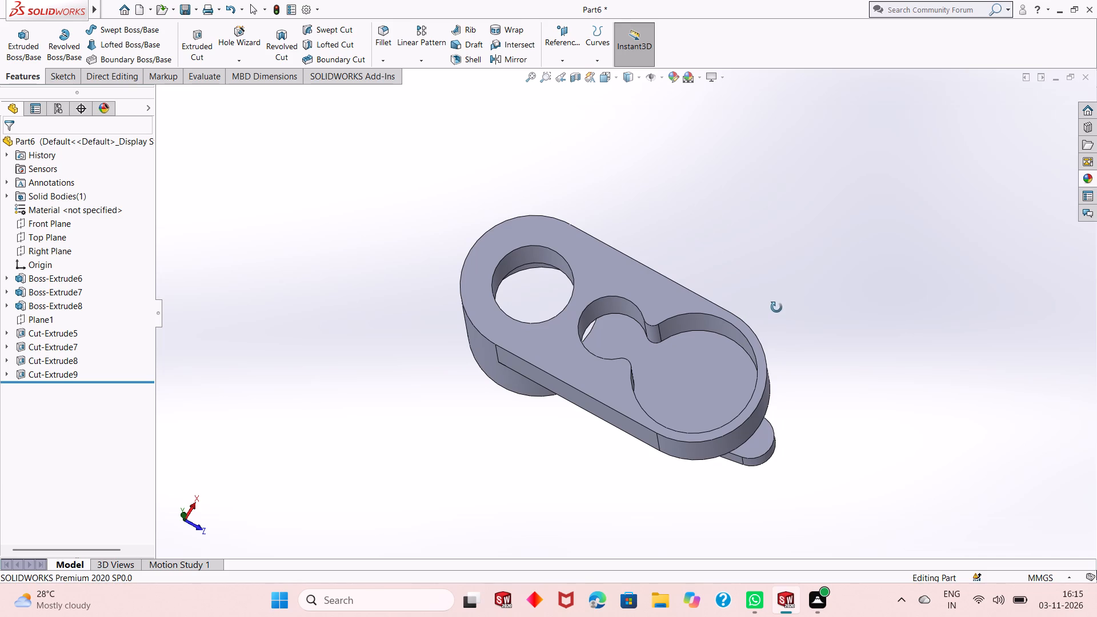
middle_click_drag(802, 330, 802, 311)
left_click_drag(782, 314, 781, 286)
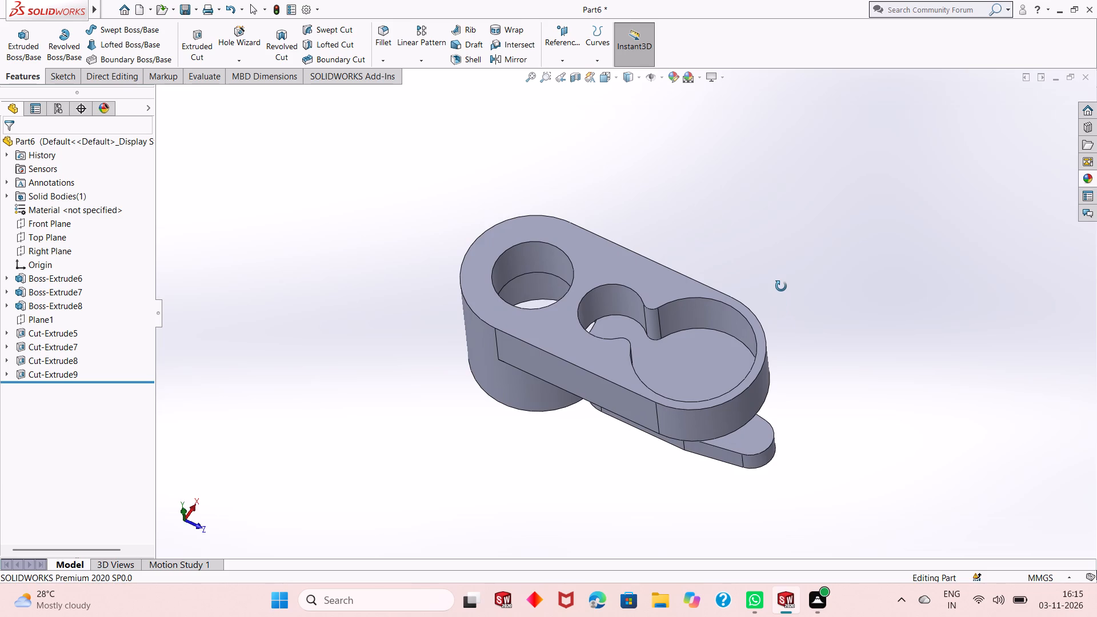
left_click_drag(781, 286, 822, 223)
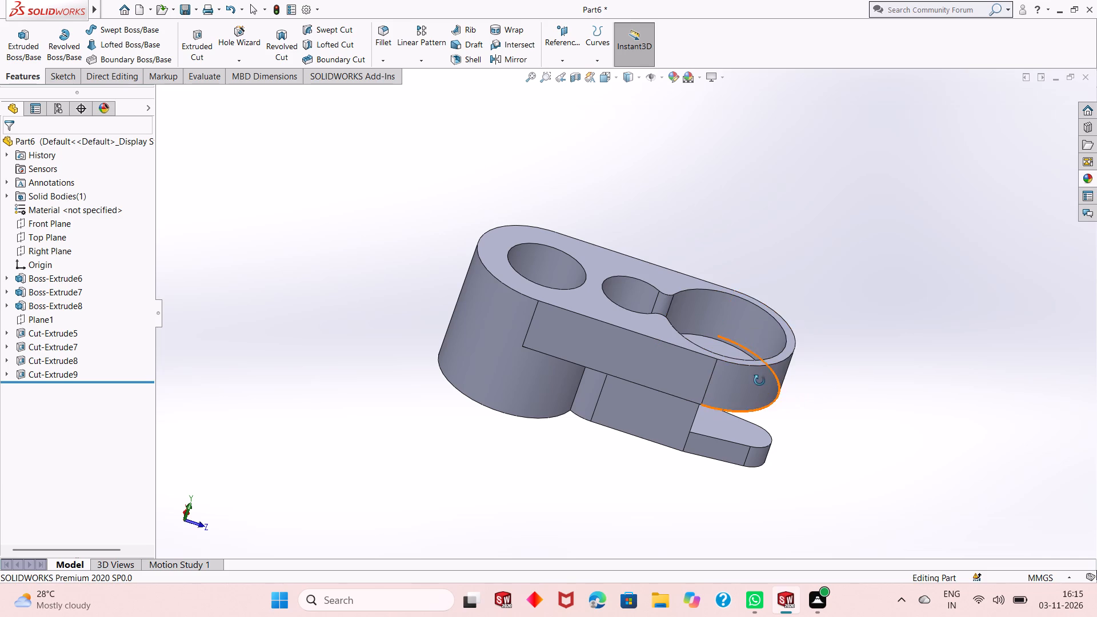
left_click_drag(748, 366, 754, 392)
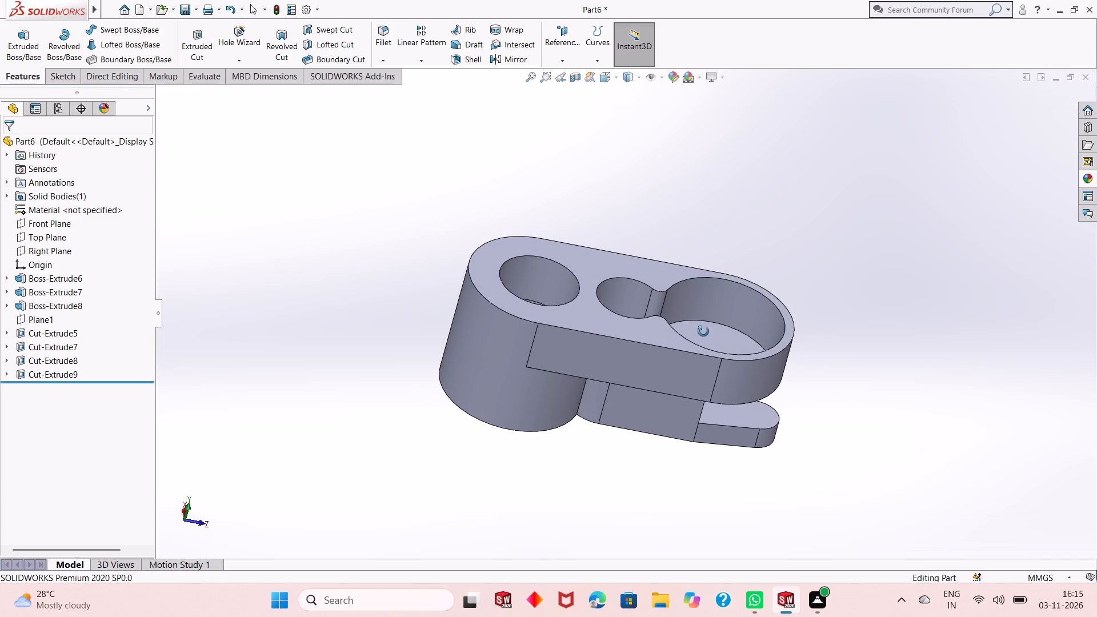
left_click_drag(702, 330, 691, 359)
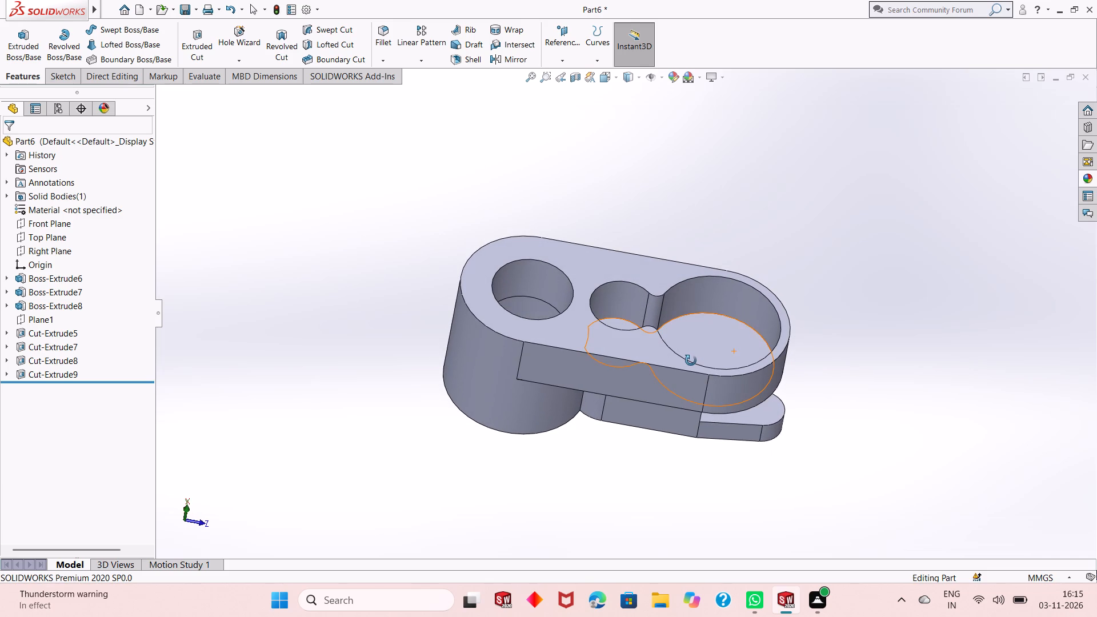
scroll(691, 360, "down", 2)
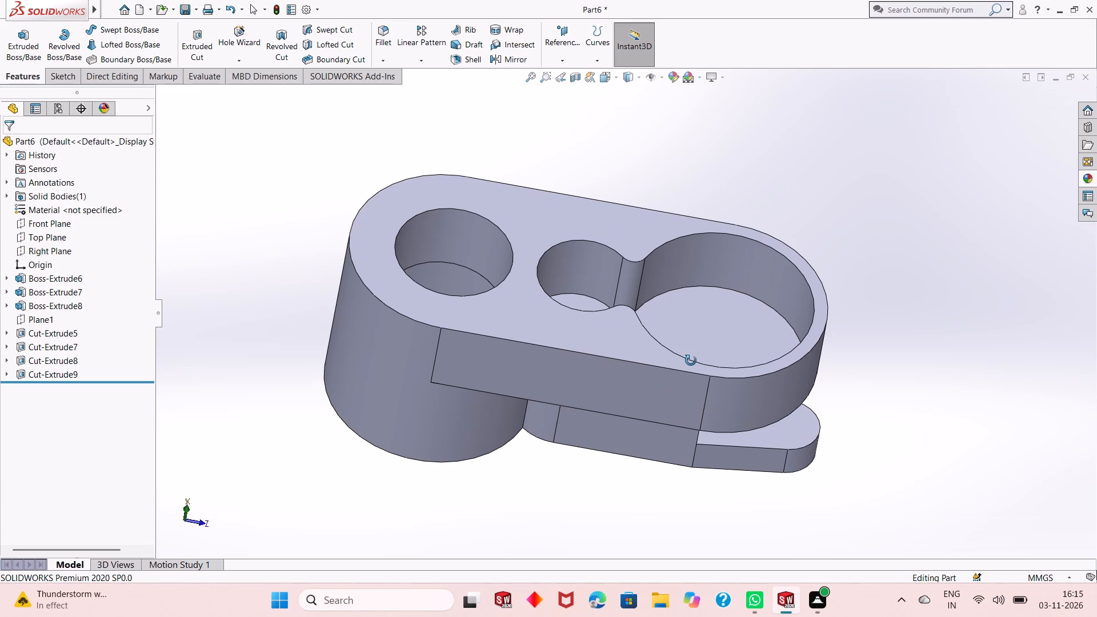
left_click_drag(691, 360, 719, 355)
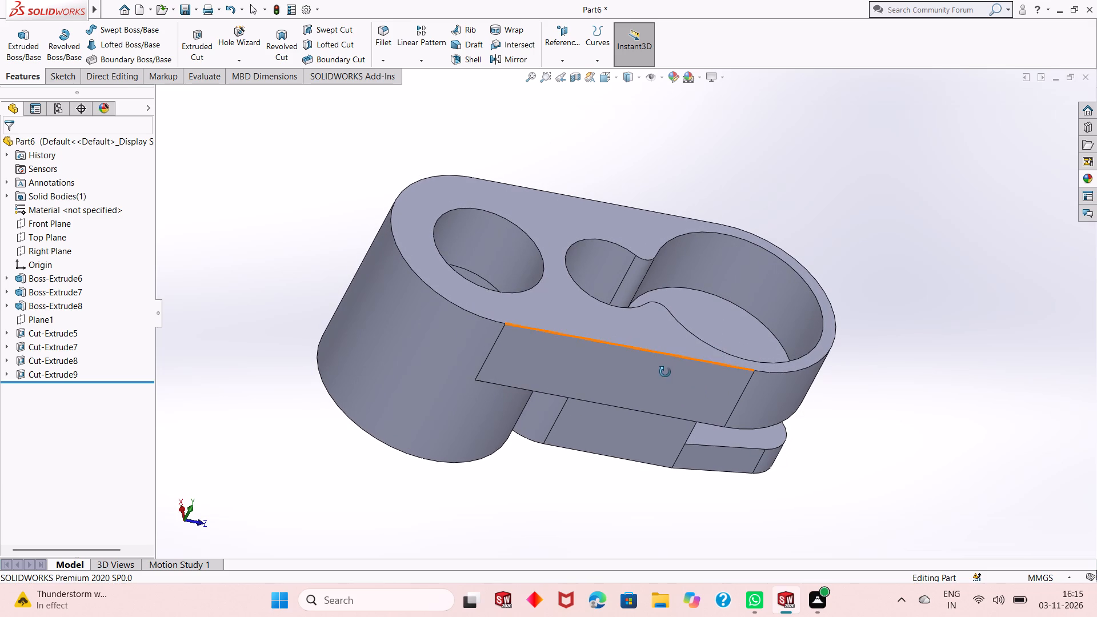
left_click_drag(644, 339, 623, 376)
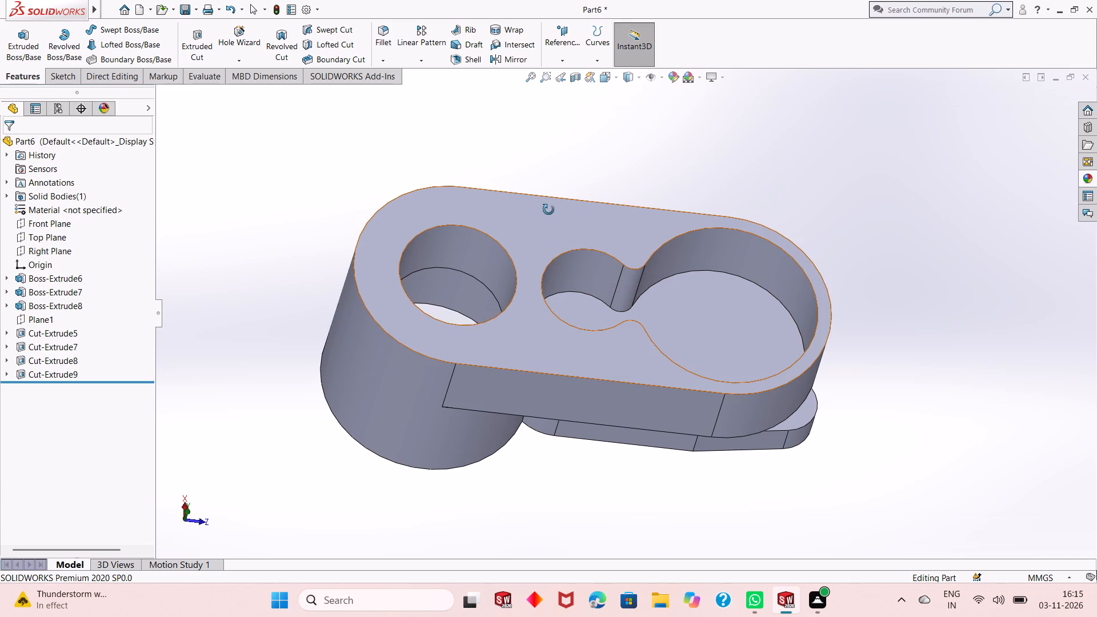
right_click(770, 157)
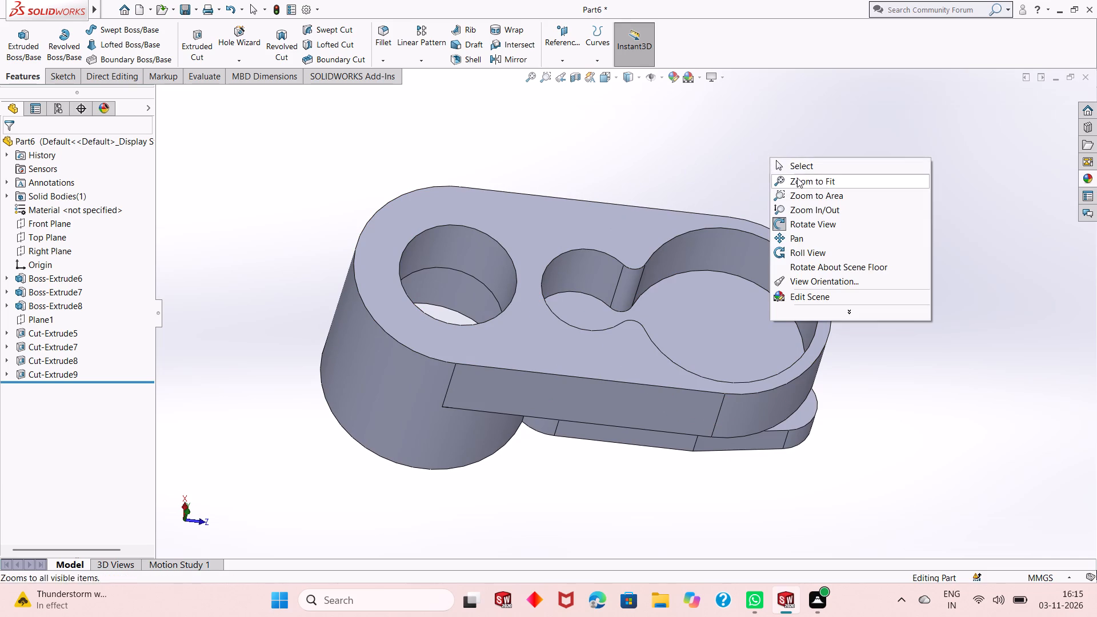
left_click(809, 165)
middle_click_drag(774, 194, 751, 137)
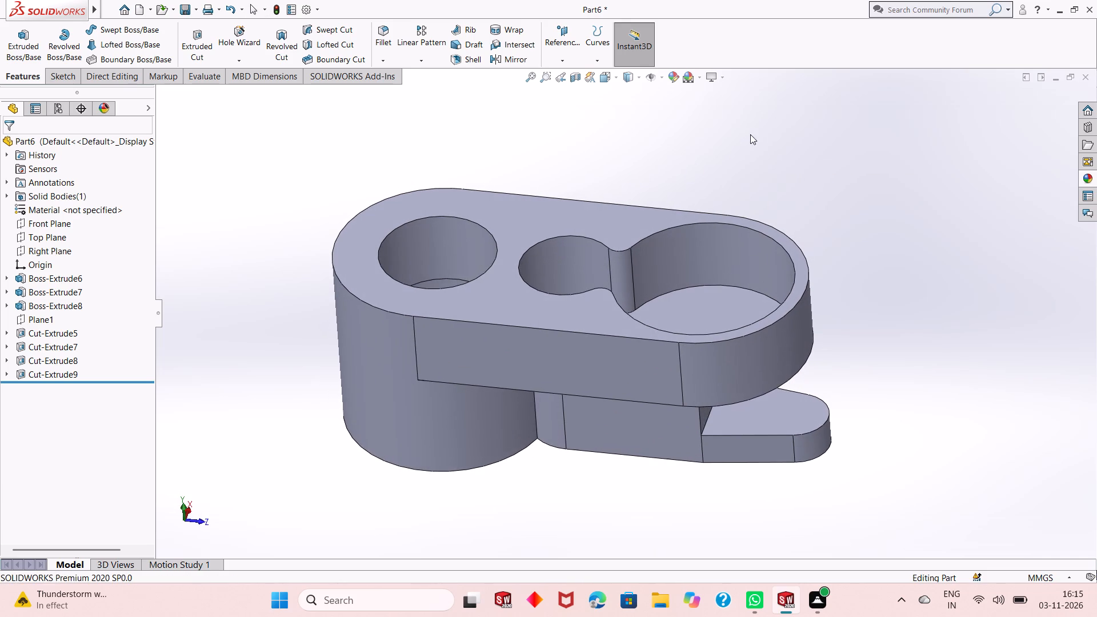
middle_click_drag(670, 182, 677, 190)
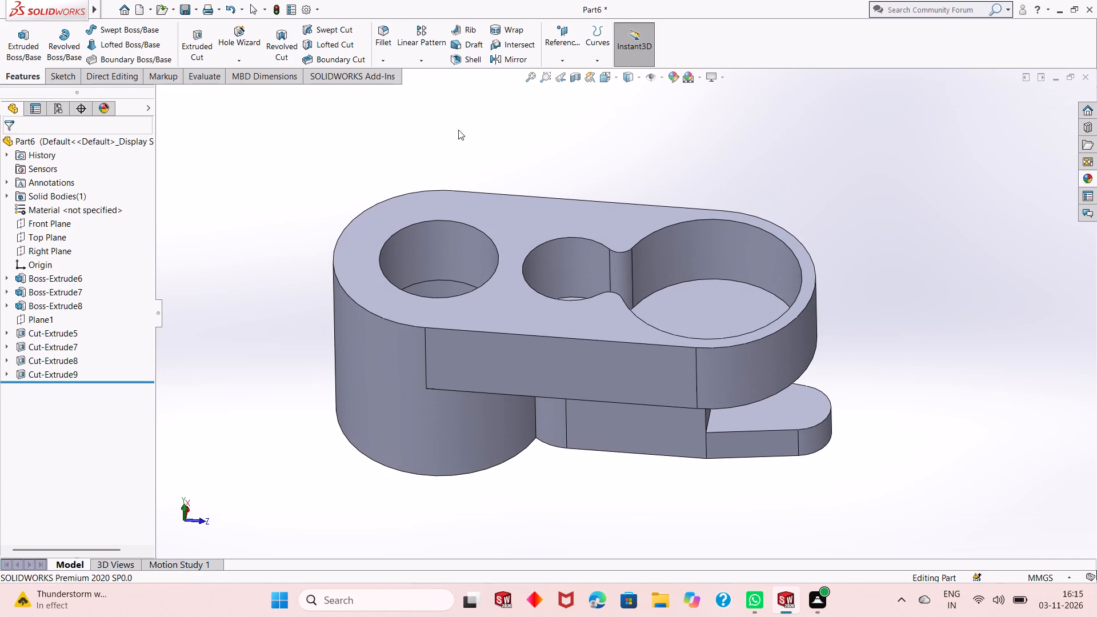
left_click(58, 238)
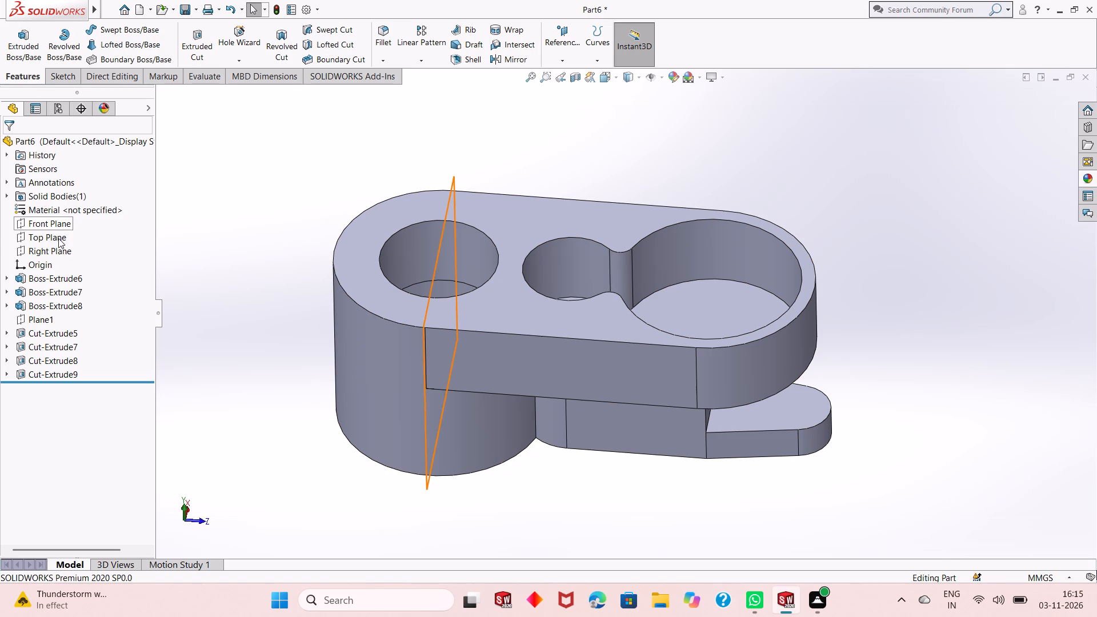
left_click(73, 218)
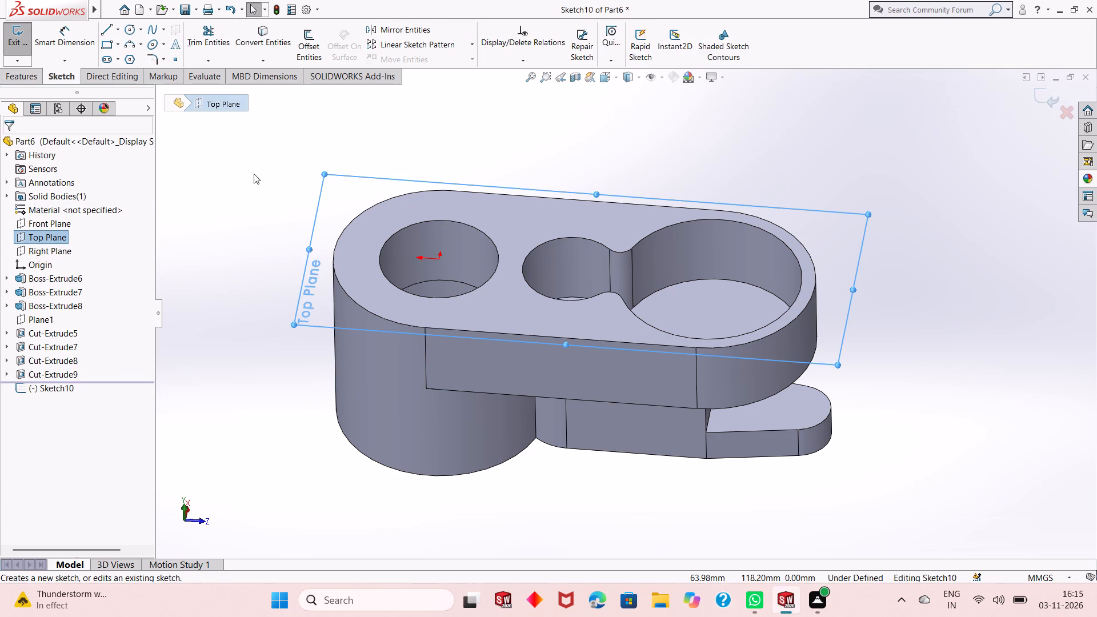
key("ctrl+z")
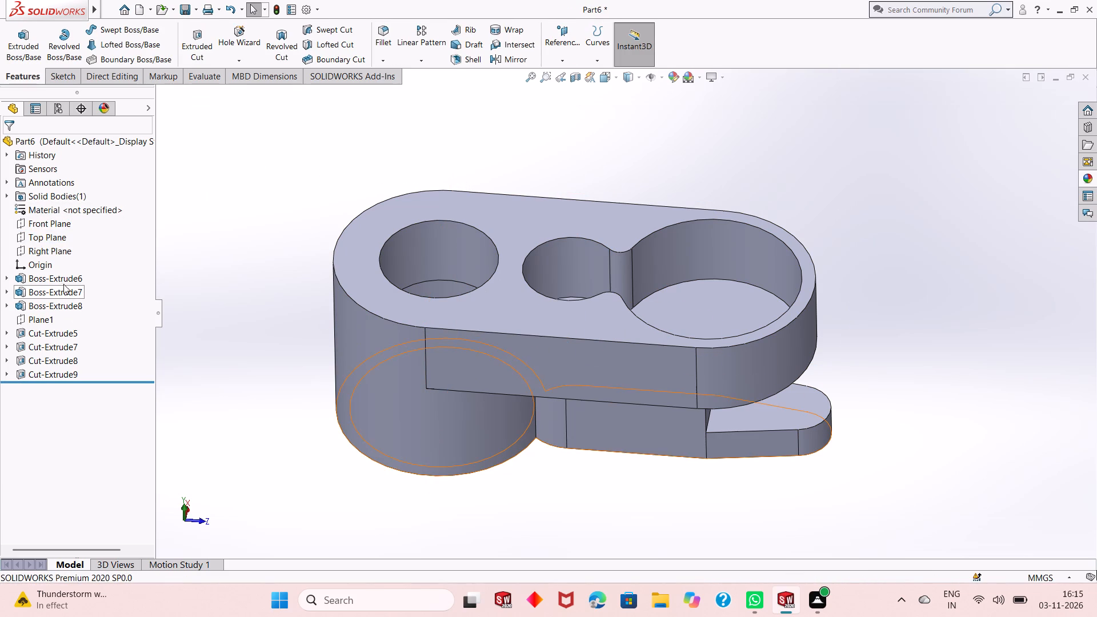
Create a reference plane offset 6 mm below the Top Plane, with the offset direction flipped.
left_click(54, 234)
middle_click_drag(418, 356, 418, 353)
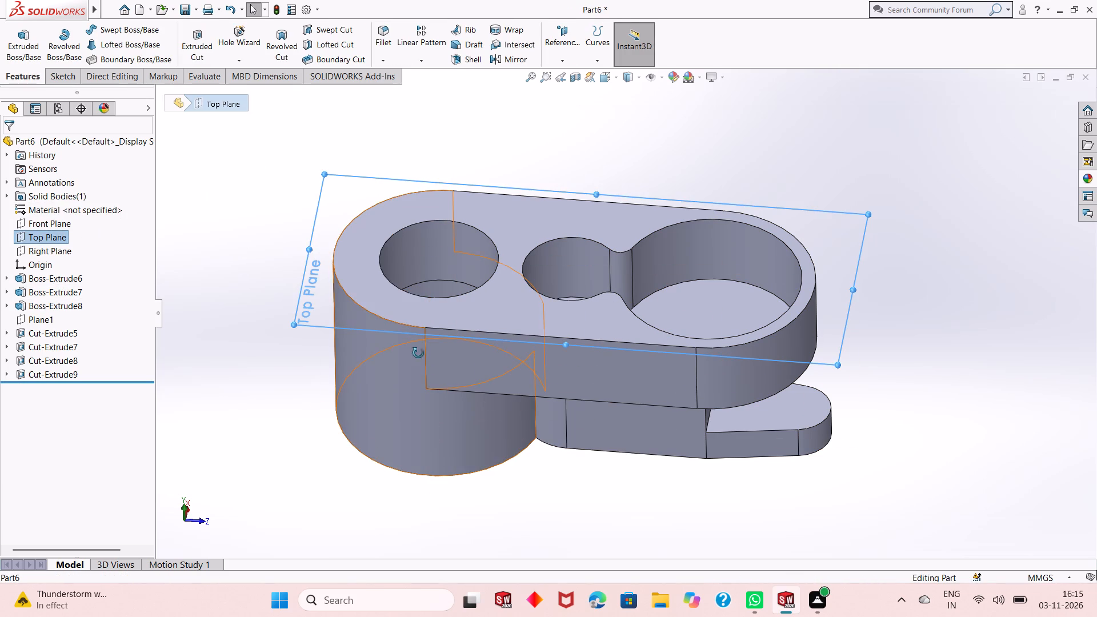
middle_click_drag(418, 353, 422, 258)
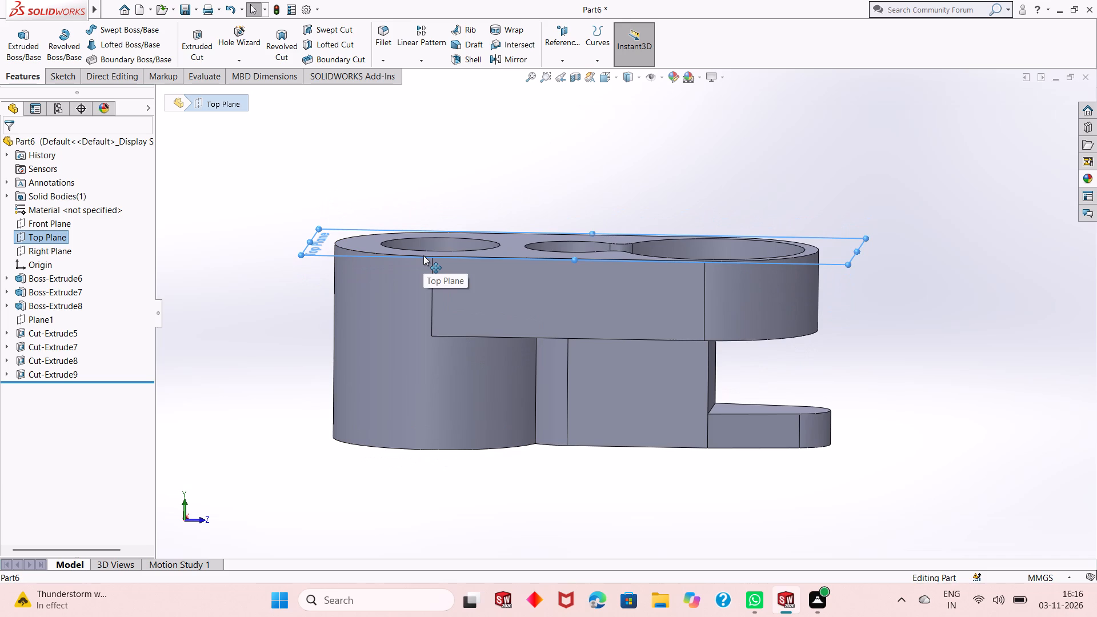
left_click(571, 54)
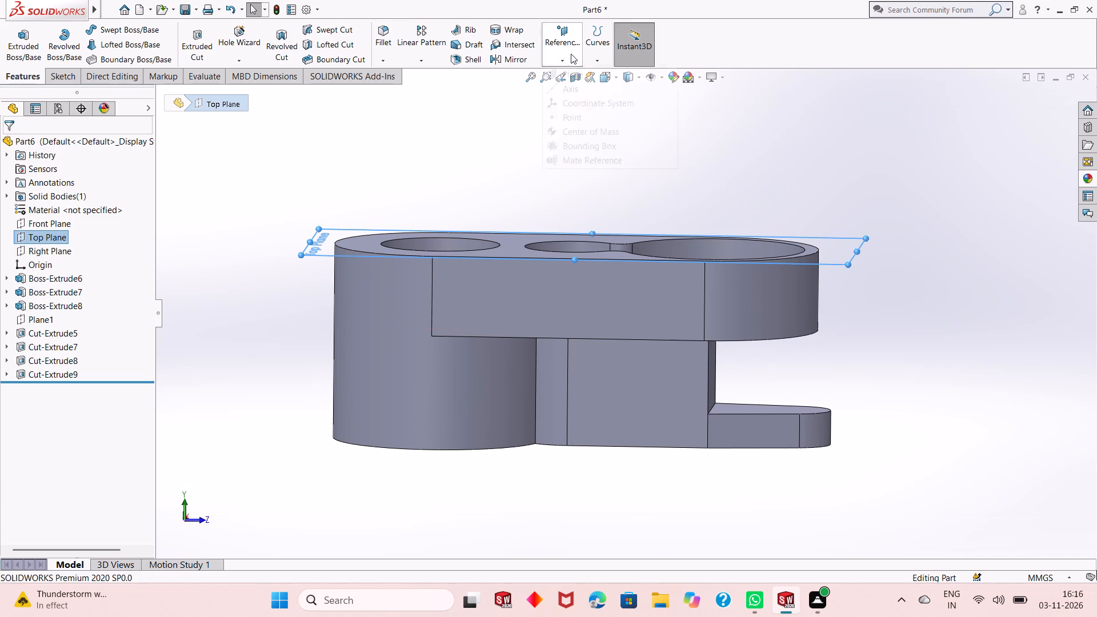
left_click(575, 69)
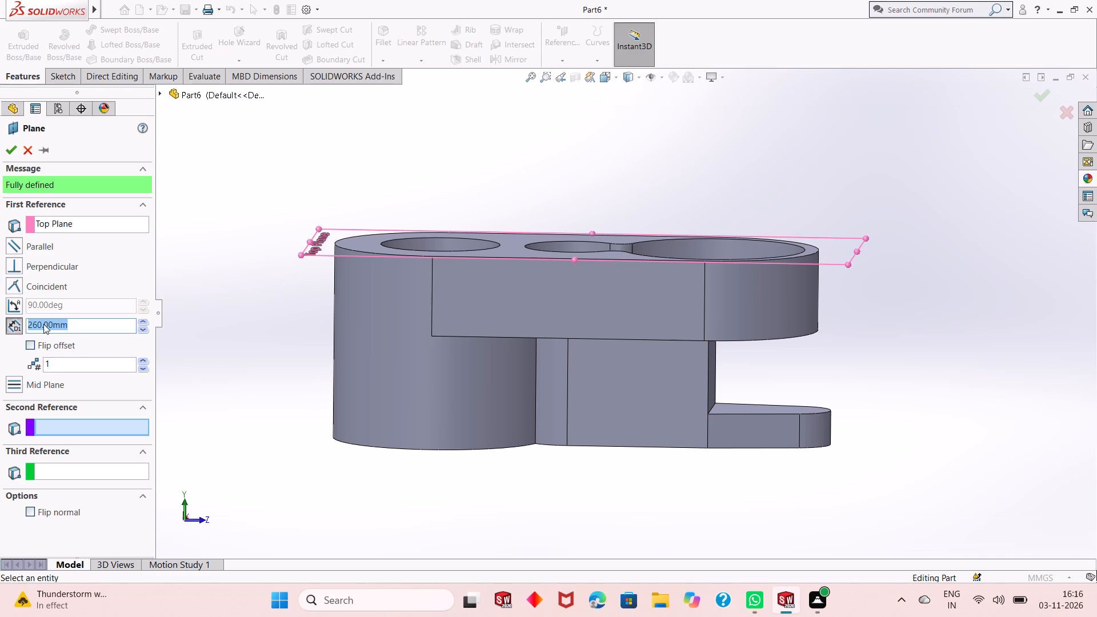
key("6")
key("Return")
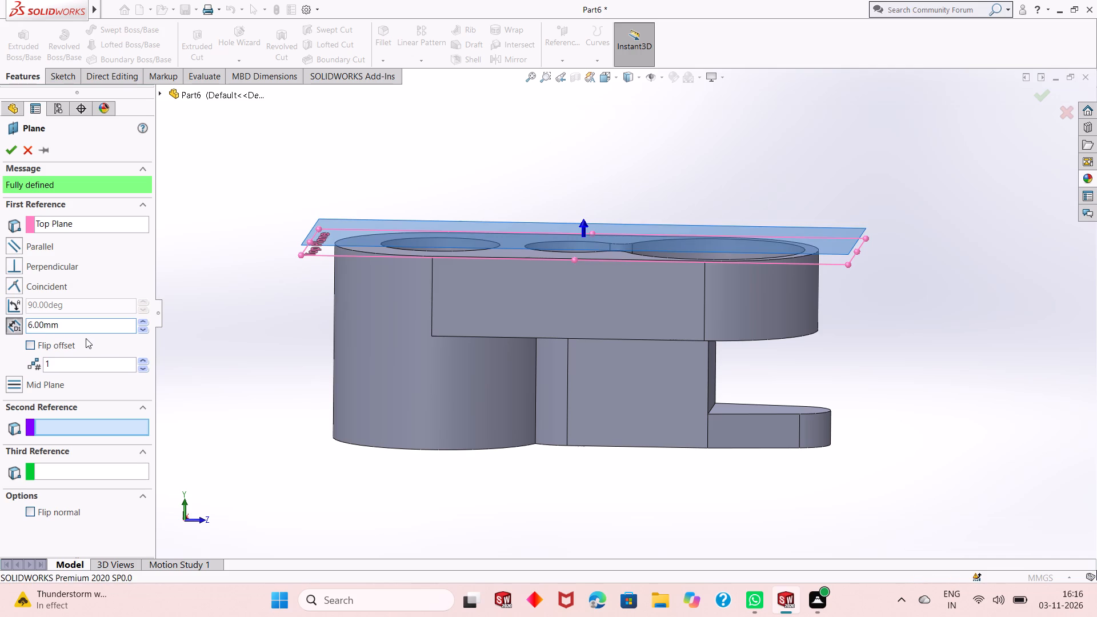
left_click(32, 350)
left_click(13, 149)
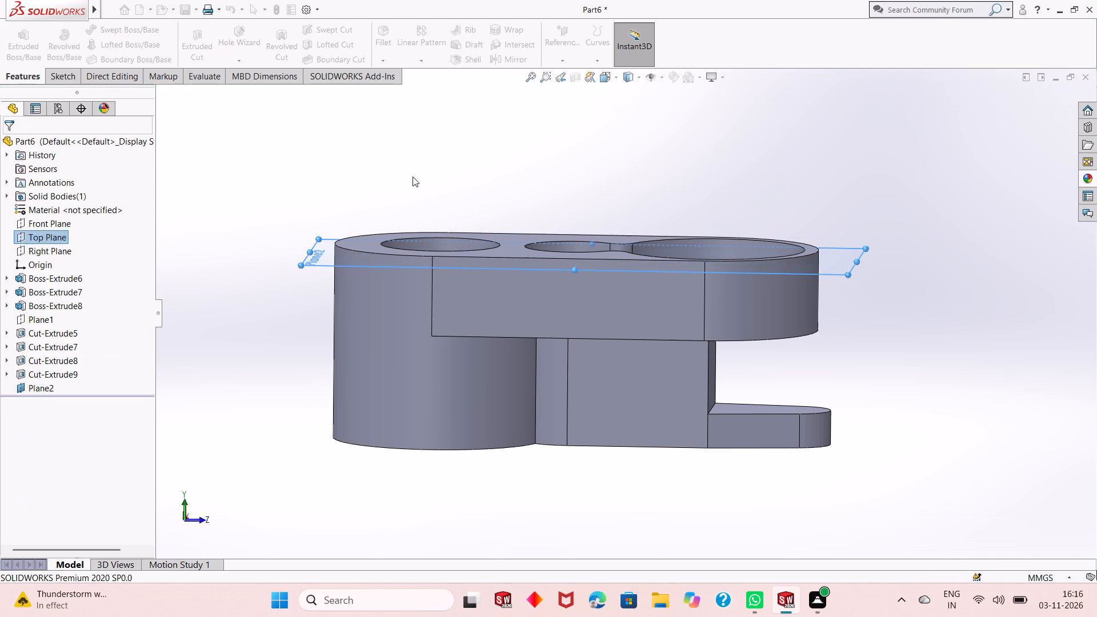
Open a new sketch on the 6 mm offset plane and view it face-on.
middle_click_drag(642, 185, 647, 197)
right_click(842, 249)
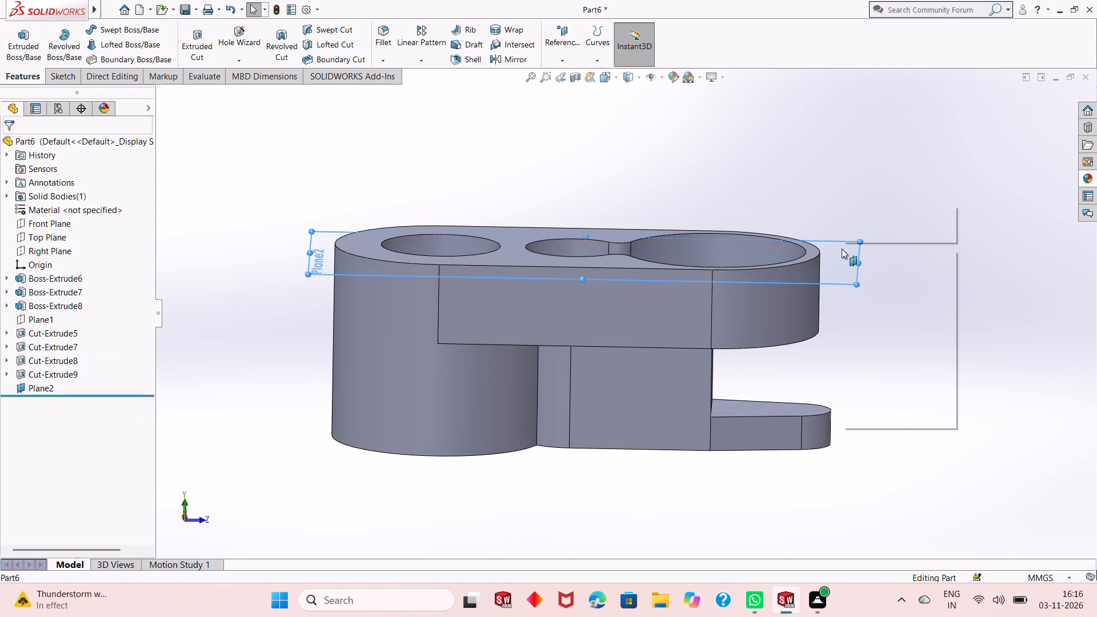
left_click(865, 235)
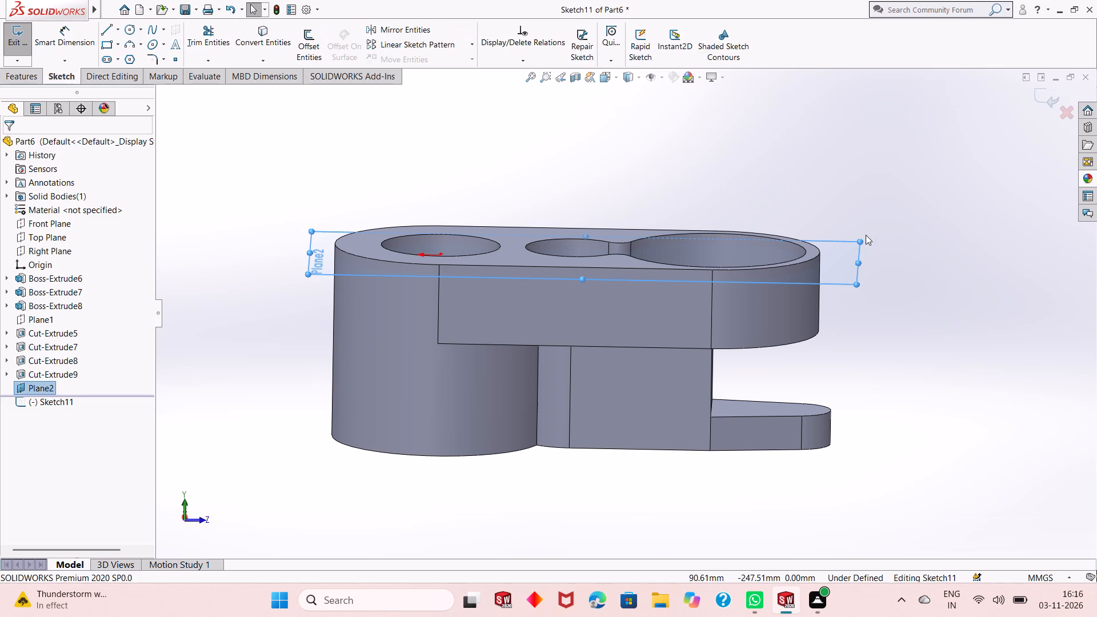
key("ctrl+8")
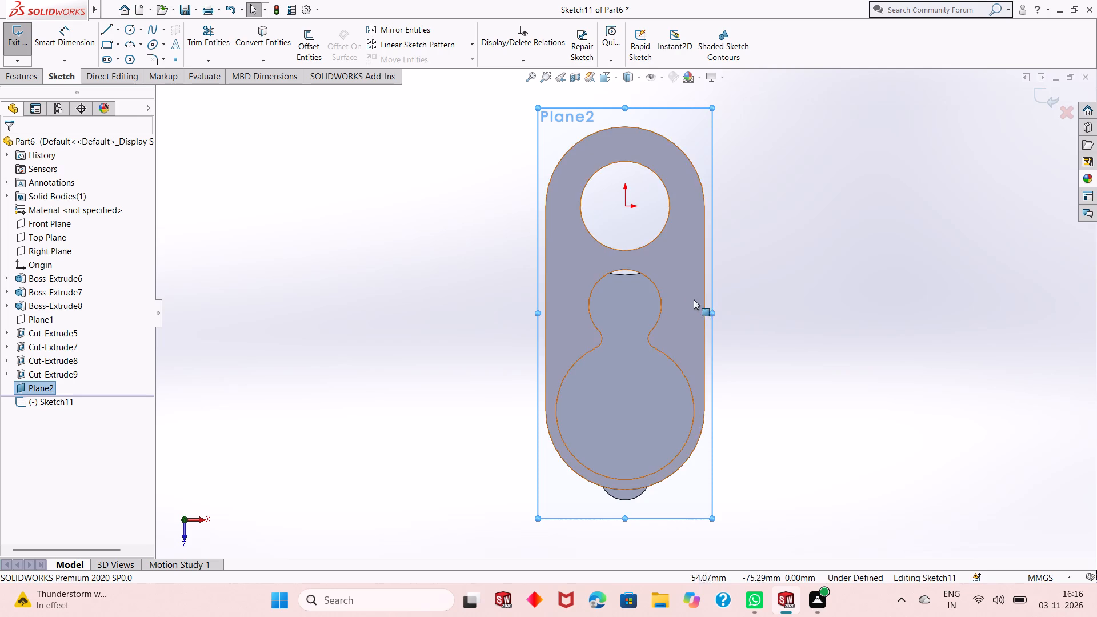
scroll(683, 289, "down", 2)
scroll(643, 299, "up", 2)
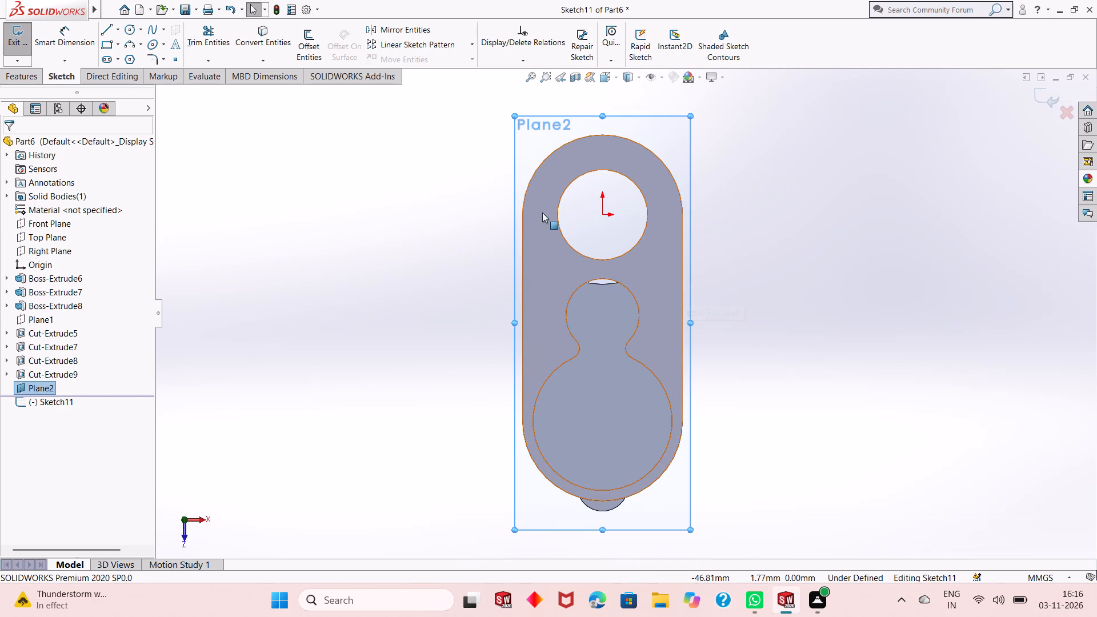
Convert the slot body's outer outline, the complete filleted pocket profile and the round hole's edge into sketch entities.
left_click(267, 45)
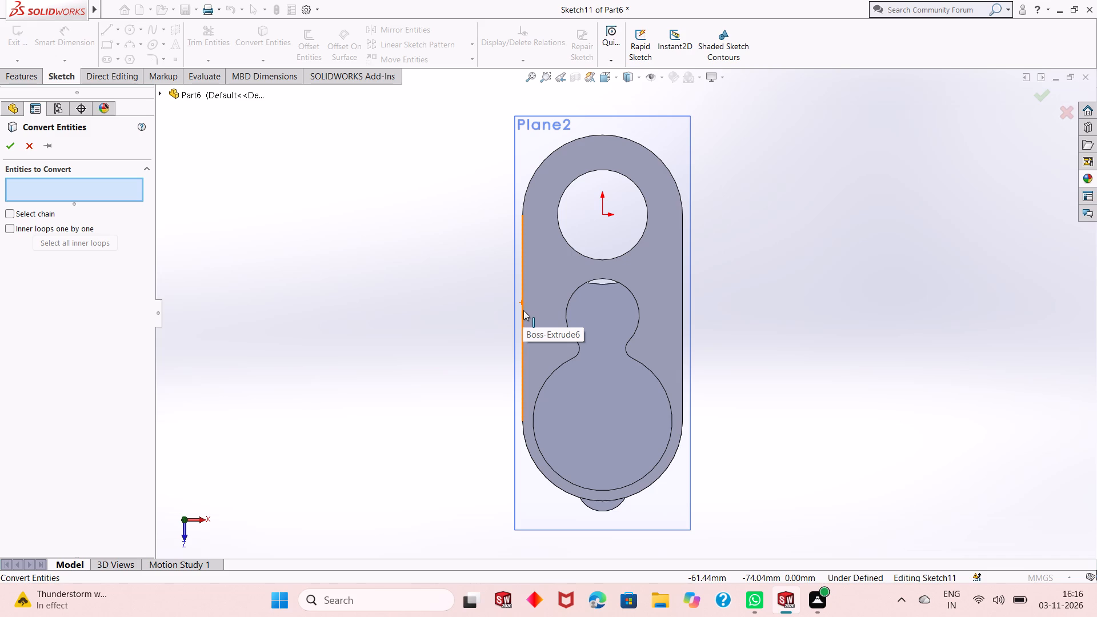
left_click(523, 310)
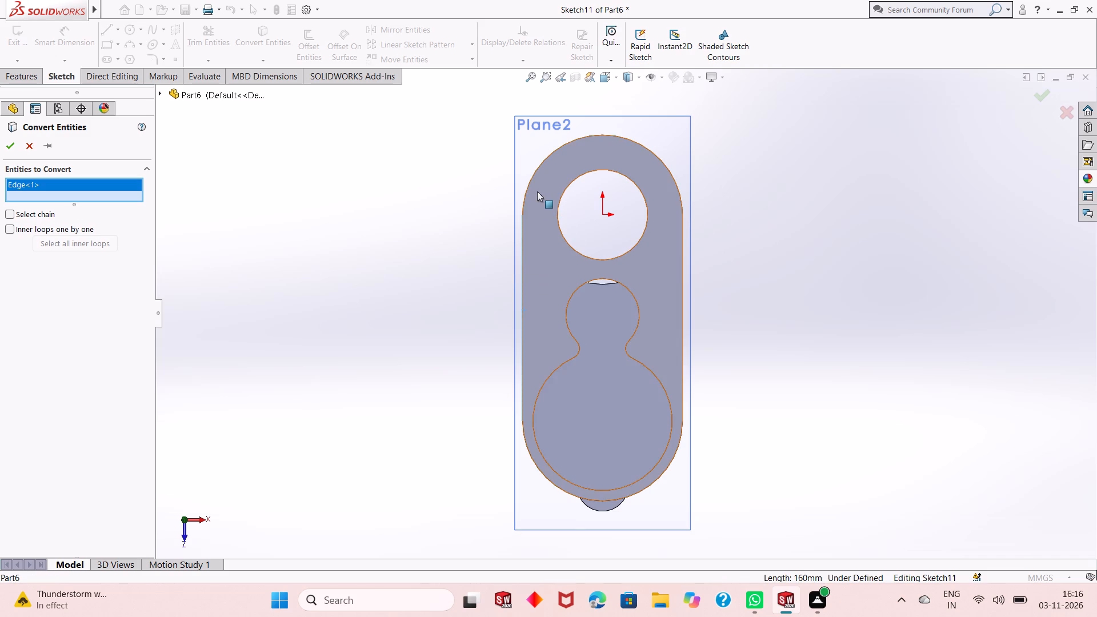
left_click(538, 169)
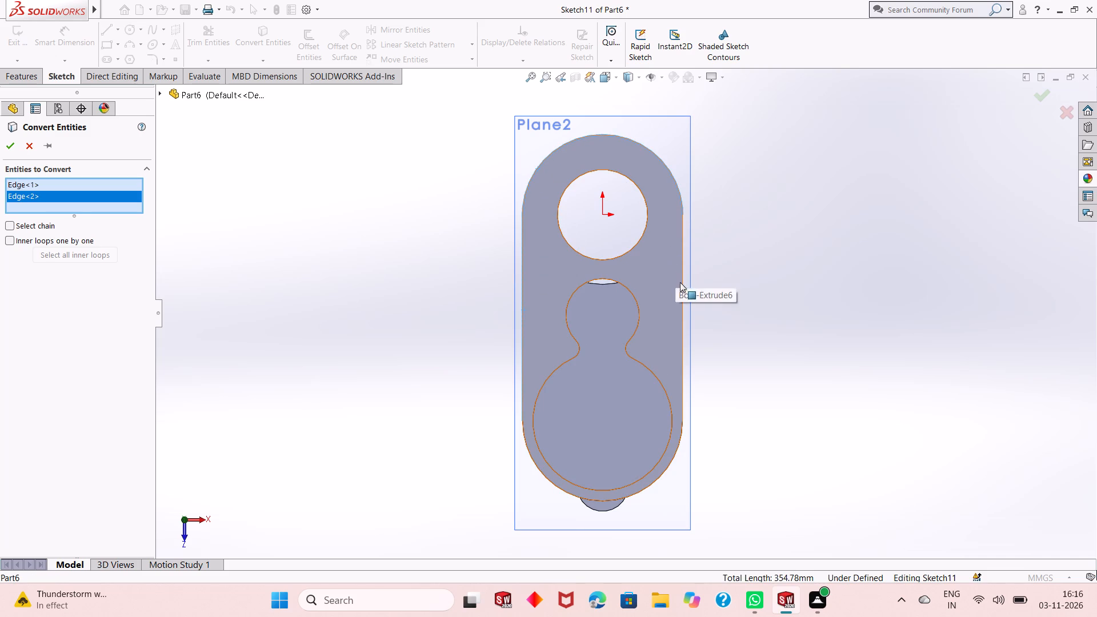
left_click(681, 290)
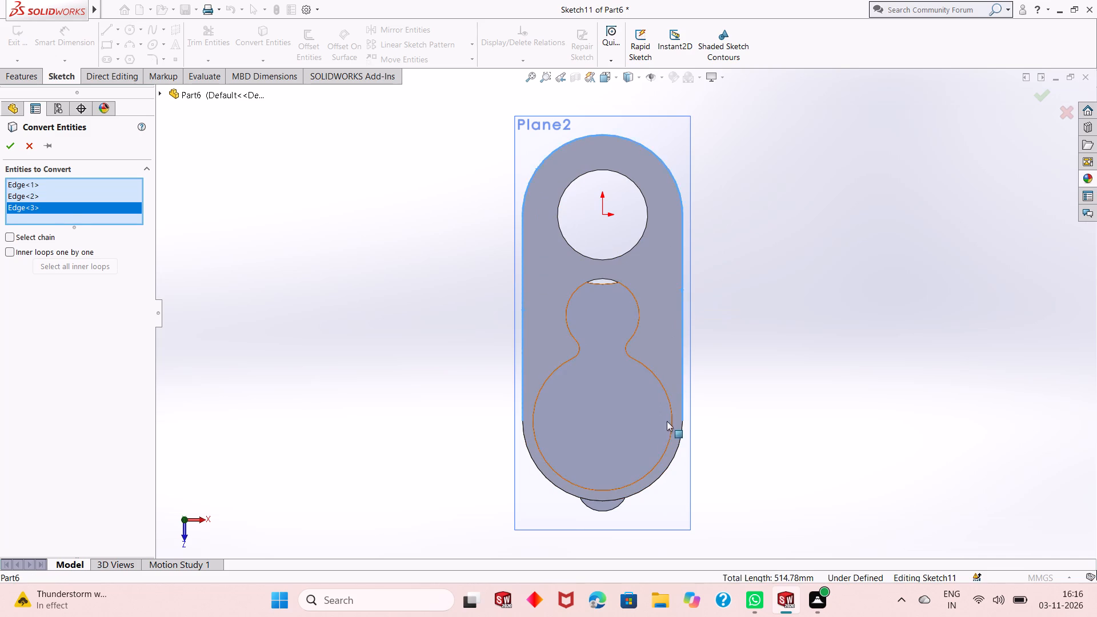
left_click(667, 464)
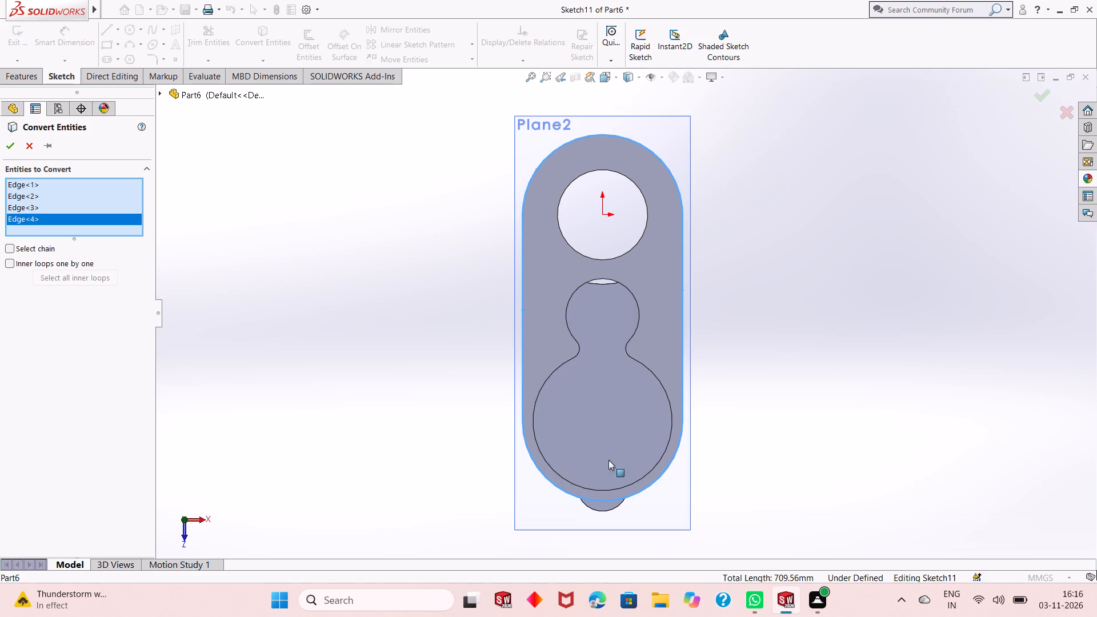
left_click(568, 482)
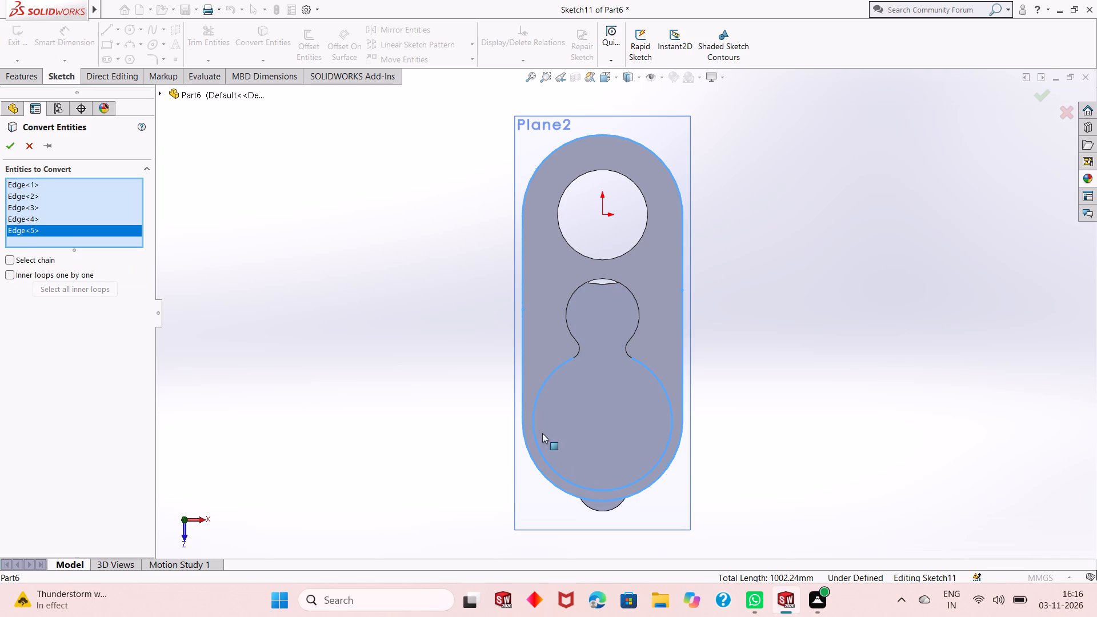
left_click(582, 350)
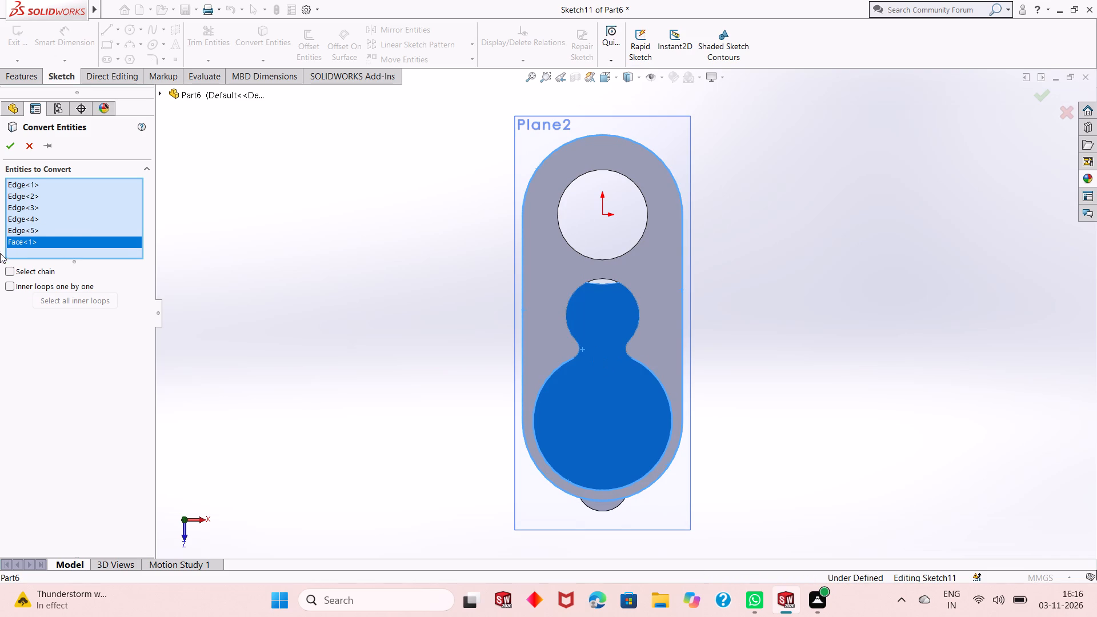
right_click(67, 244)
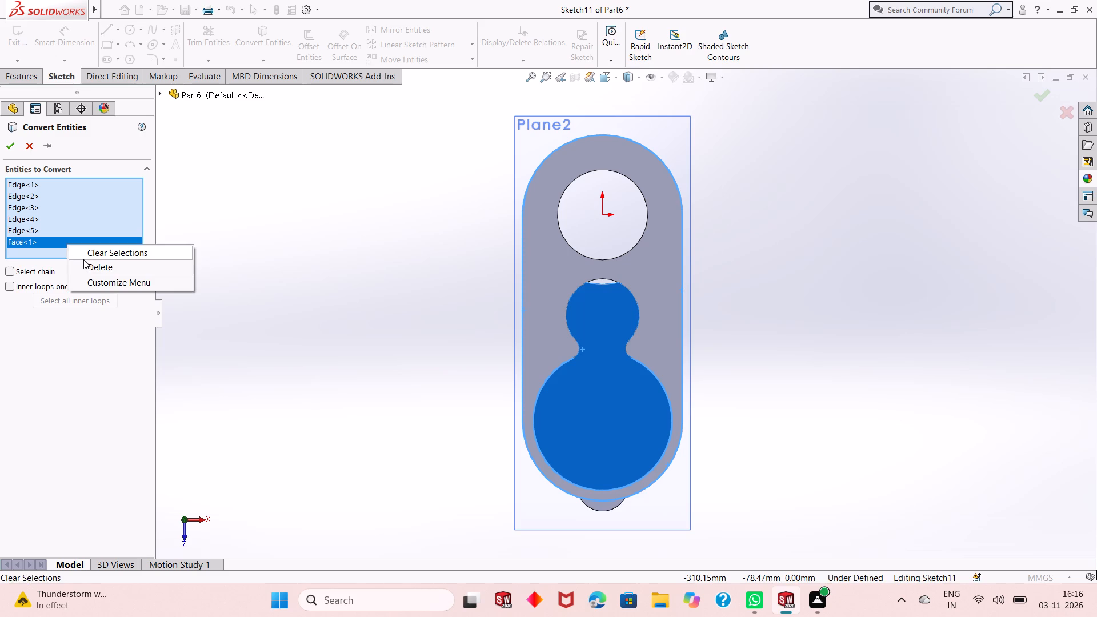
left_click(85, 265)
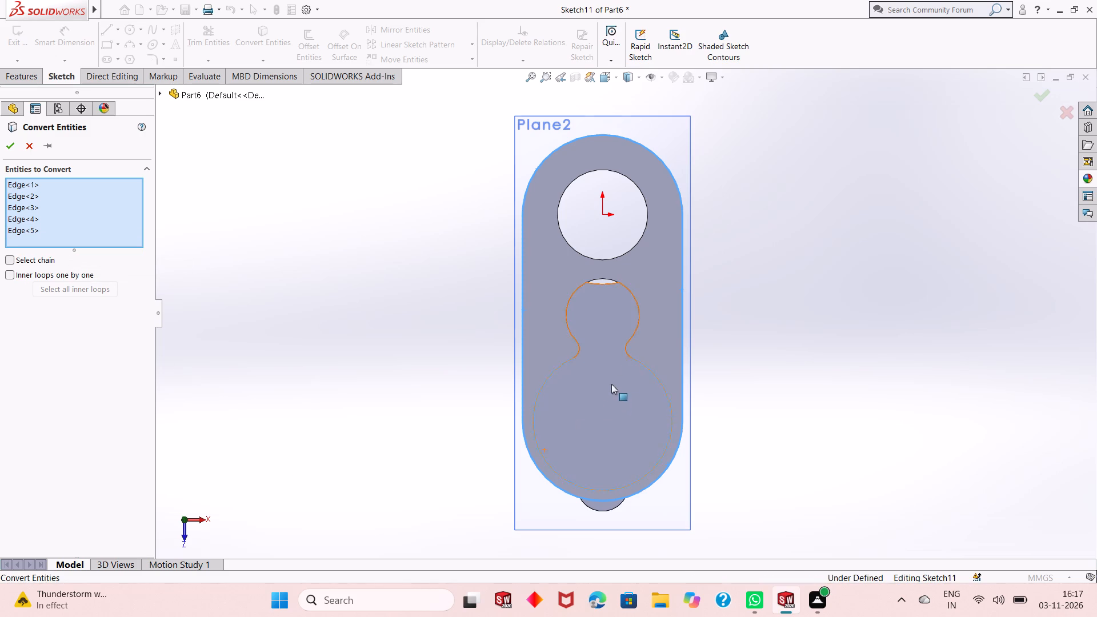
left_click(626, 352)
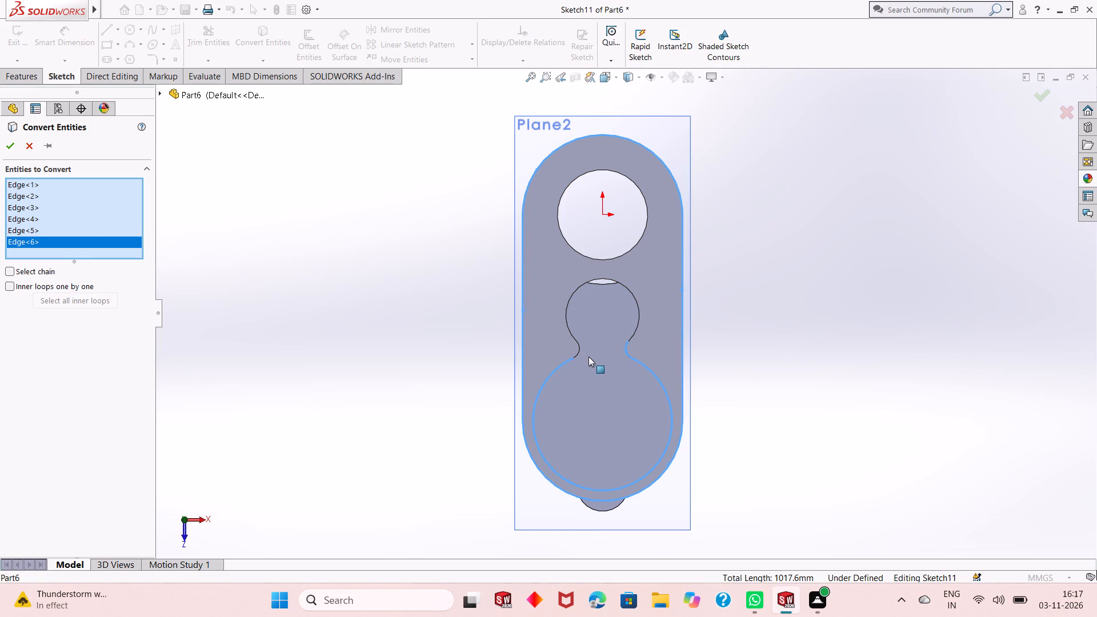
left_click(580, 352)
left_click(575, 338)
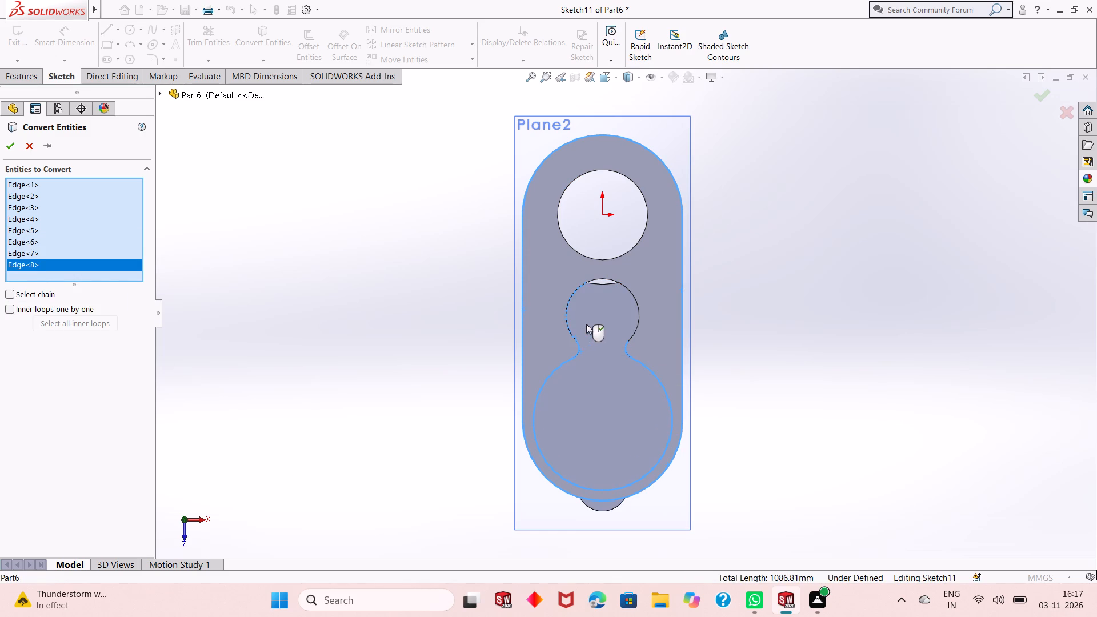
left_click(636, 307)
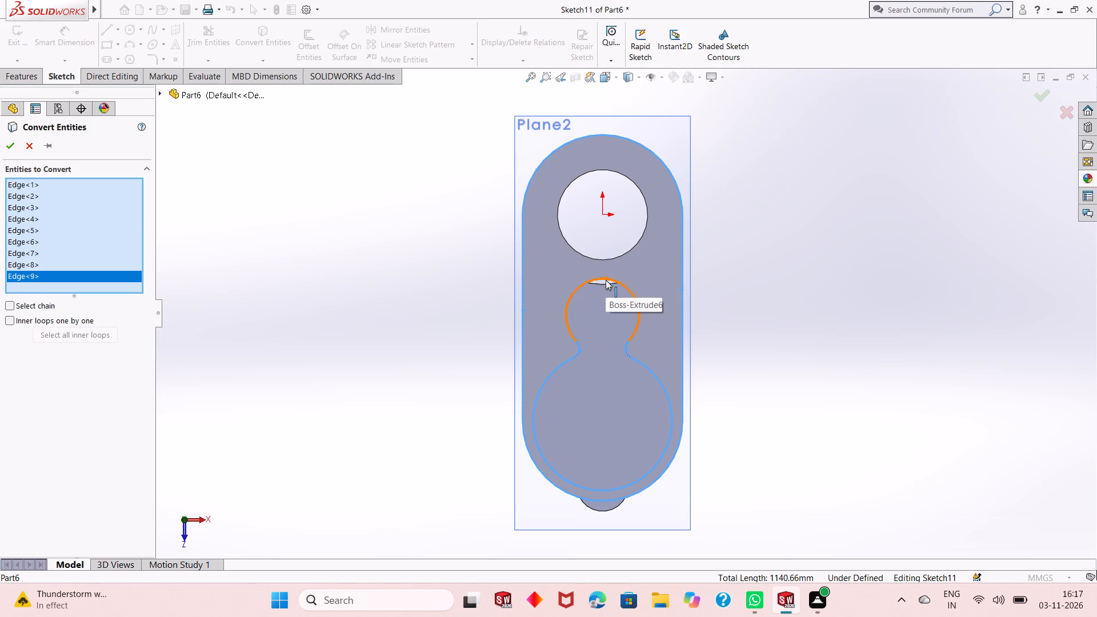
left_click(606, 280)
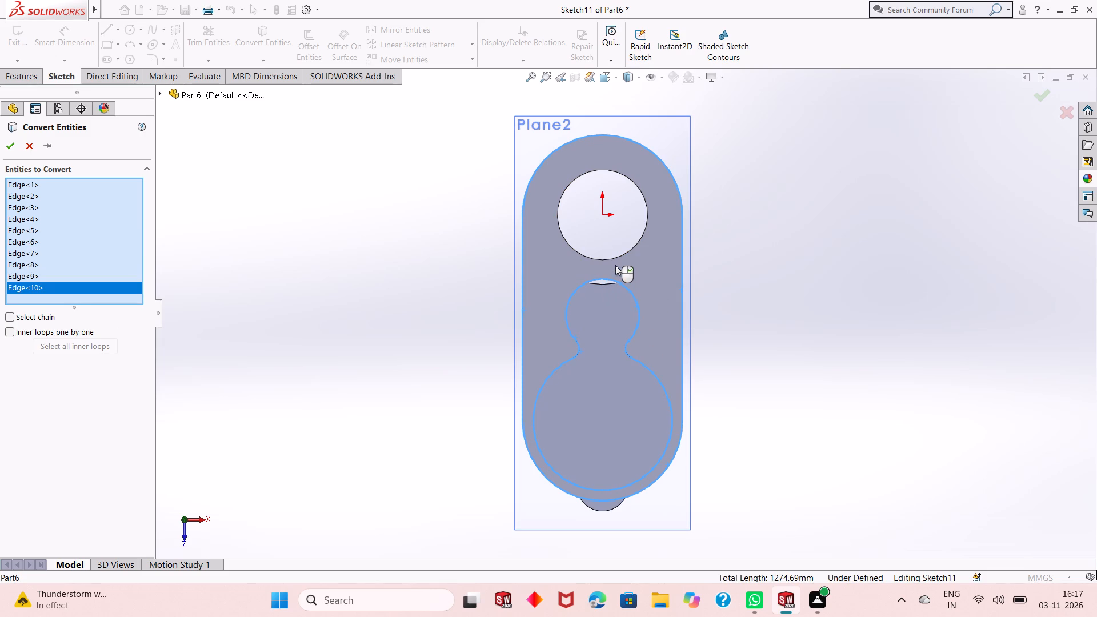
left_click(622, 254)
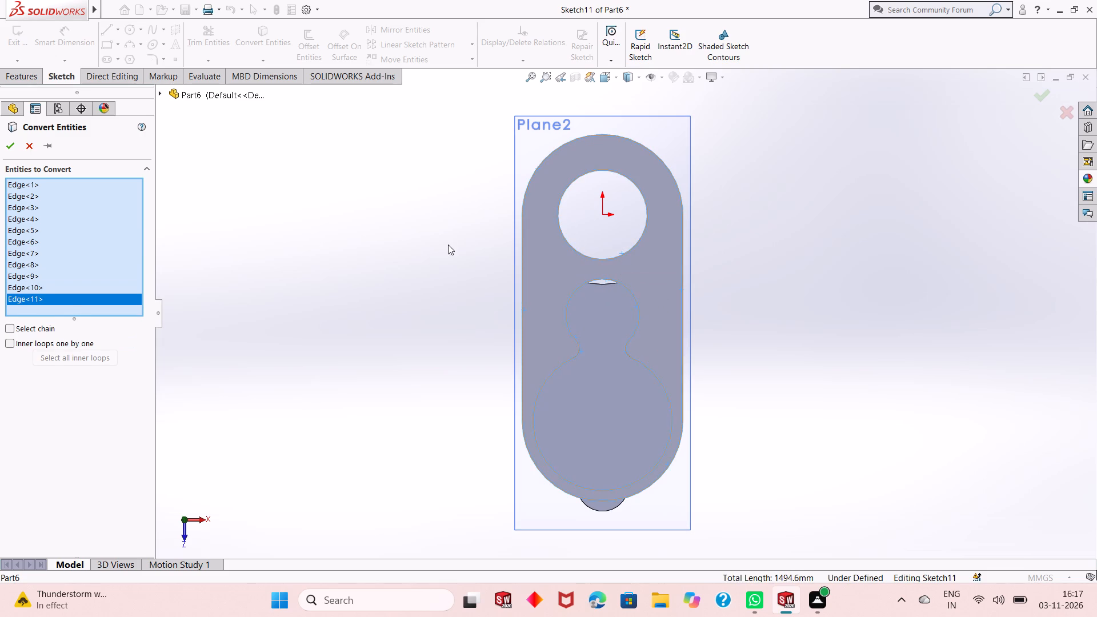
left_click(11, 145)
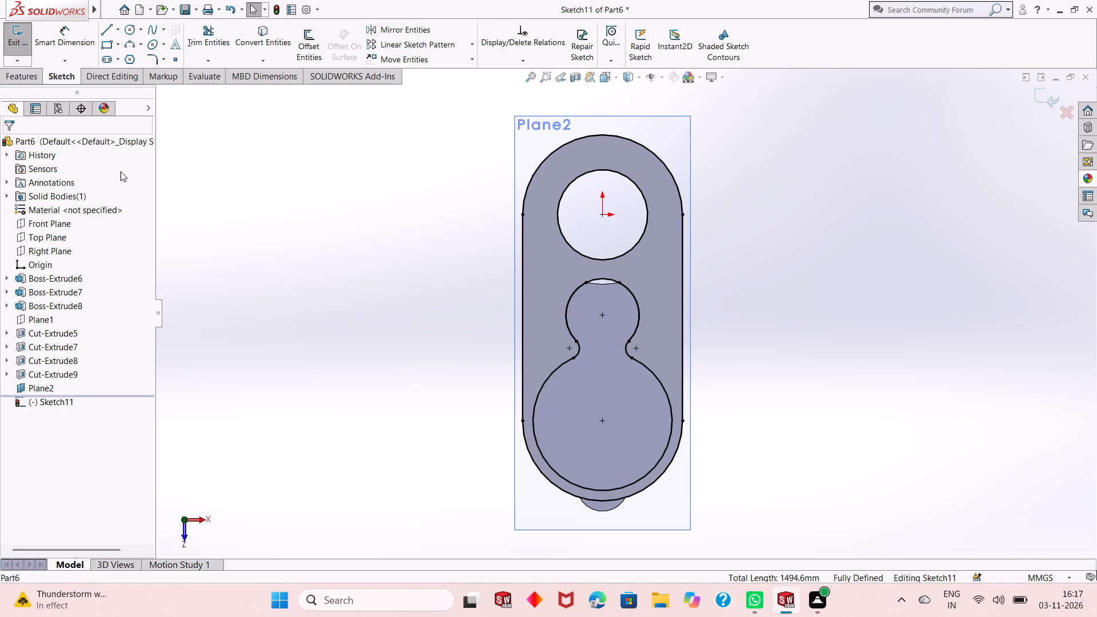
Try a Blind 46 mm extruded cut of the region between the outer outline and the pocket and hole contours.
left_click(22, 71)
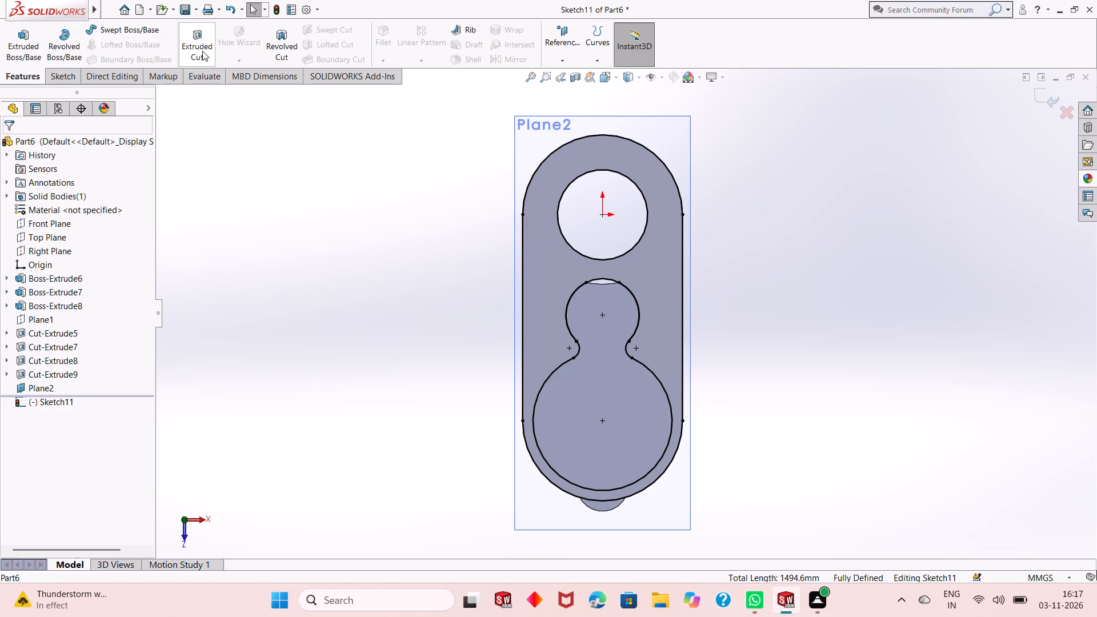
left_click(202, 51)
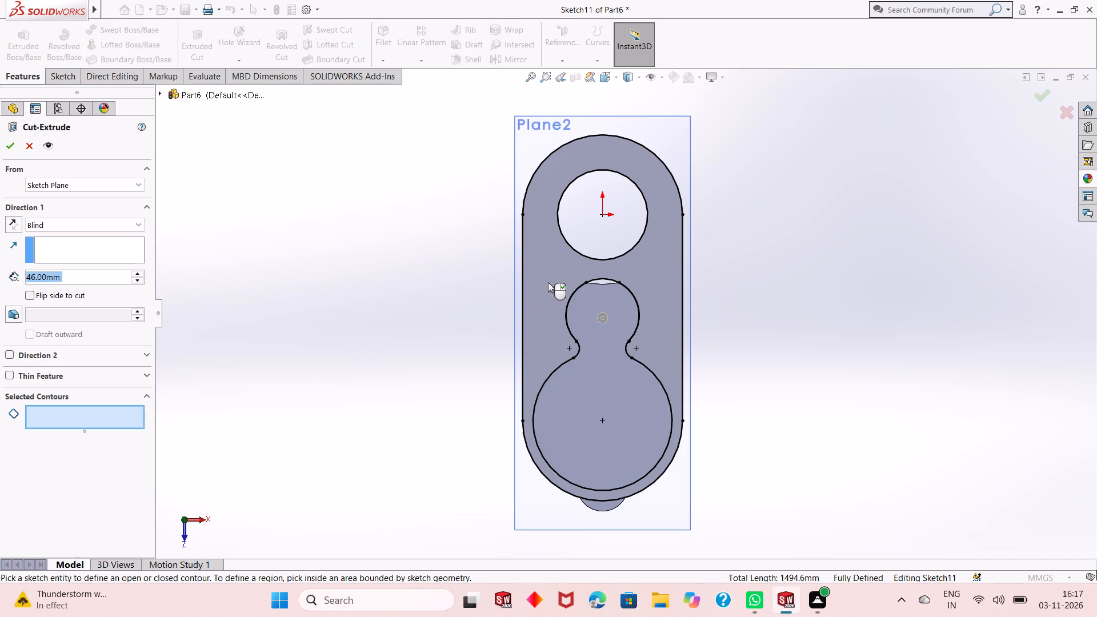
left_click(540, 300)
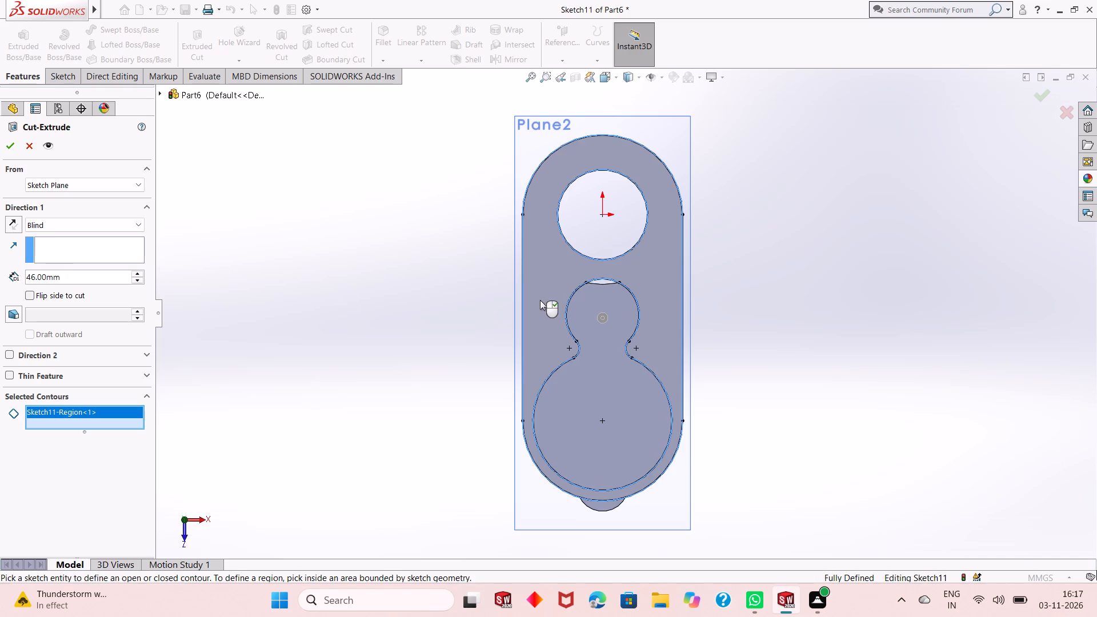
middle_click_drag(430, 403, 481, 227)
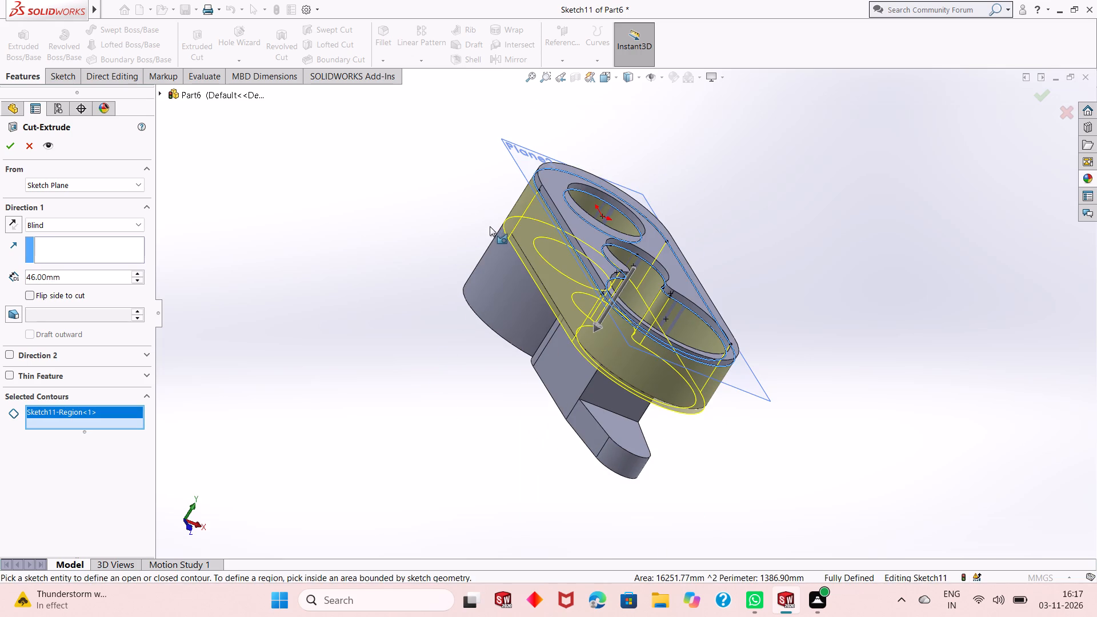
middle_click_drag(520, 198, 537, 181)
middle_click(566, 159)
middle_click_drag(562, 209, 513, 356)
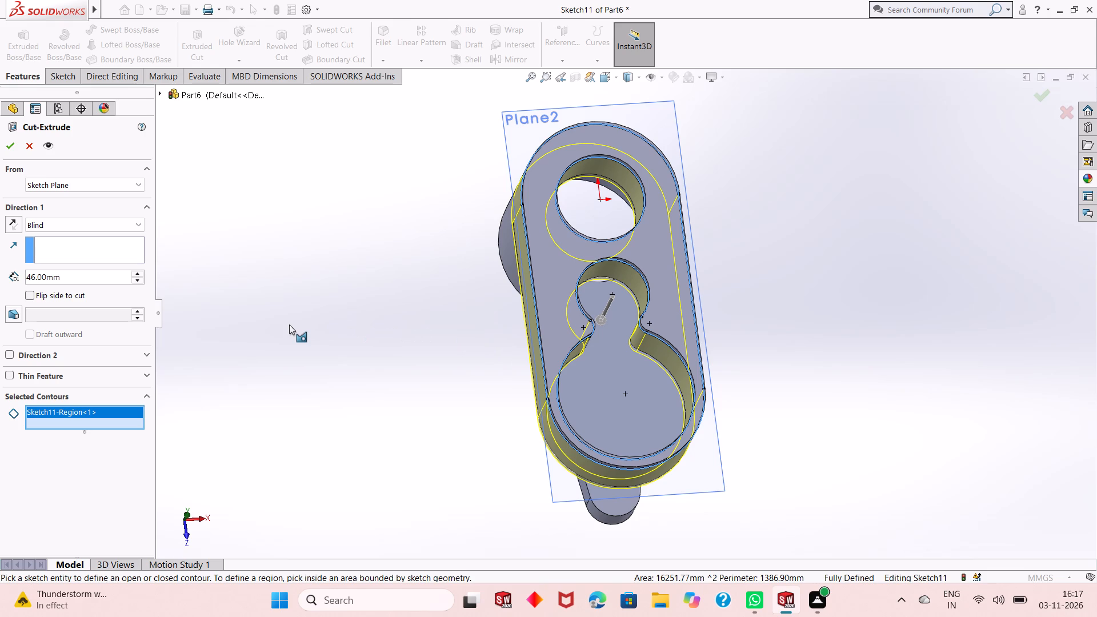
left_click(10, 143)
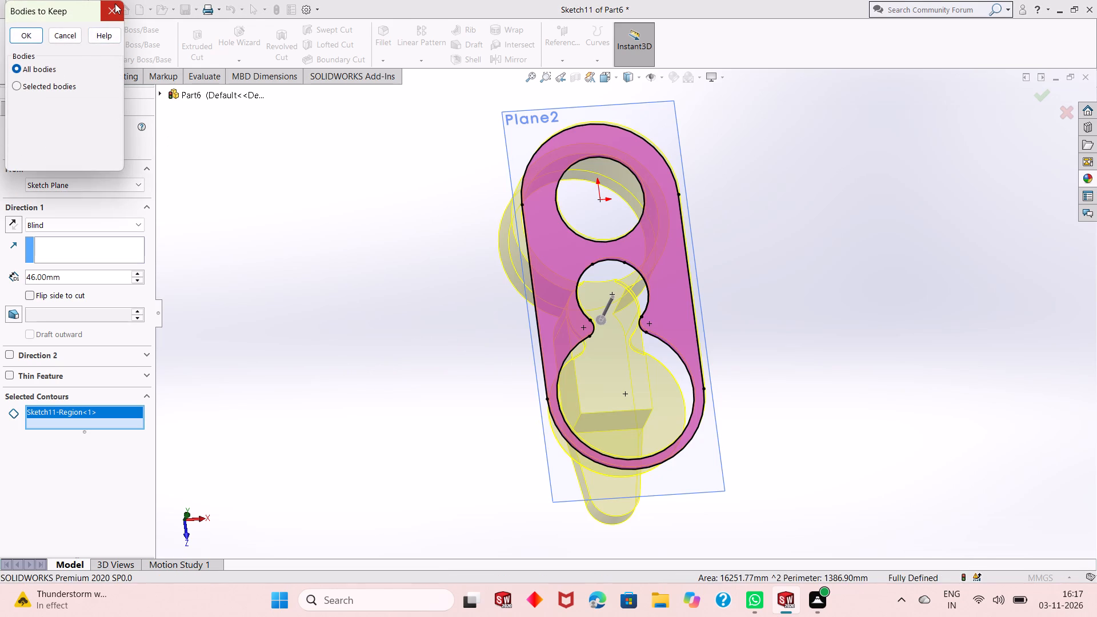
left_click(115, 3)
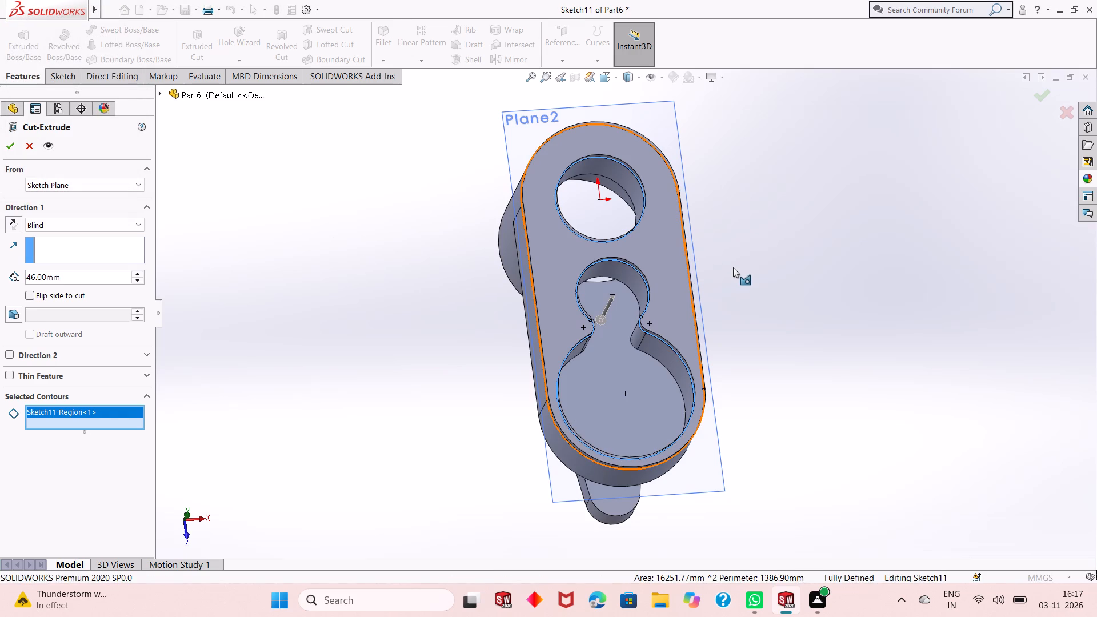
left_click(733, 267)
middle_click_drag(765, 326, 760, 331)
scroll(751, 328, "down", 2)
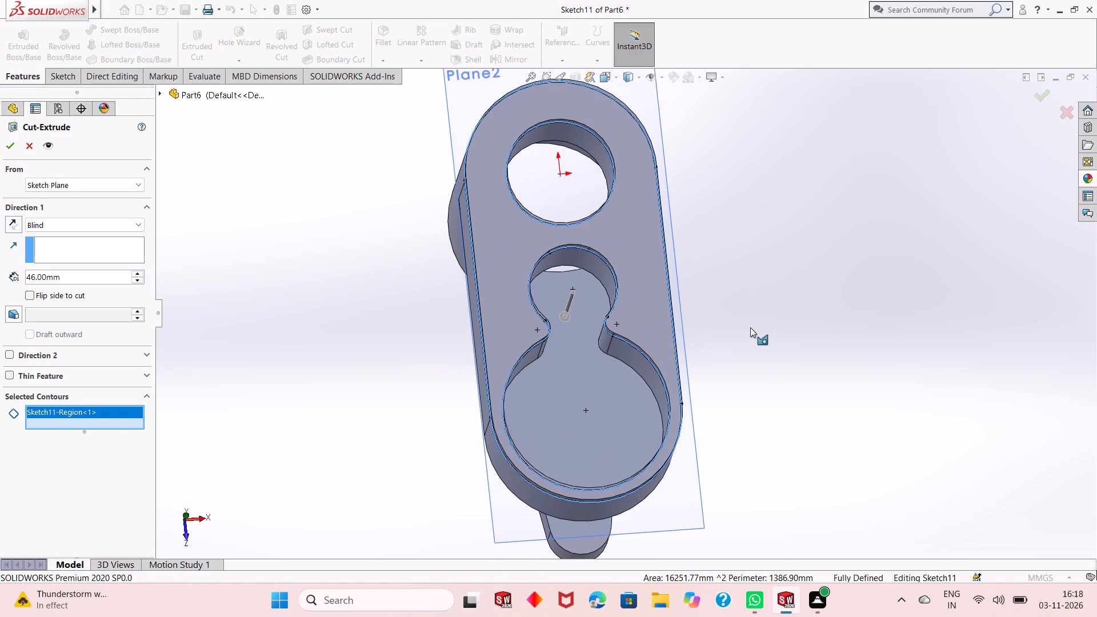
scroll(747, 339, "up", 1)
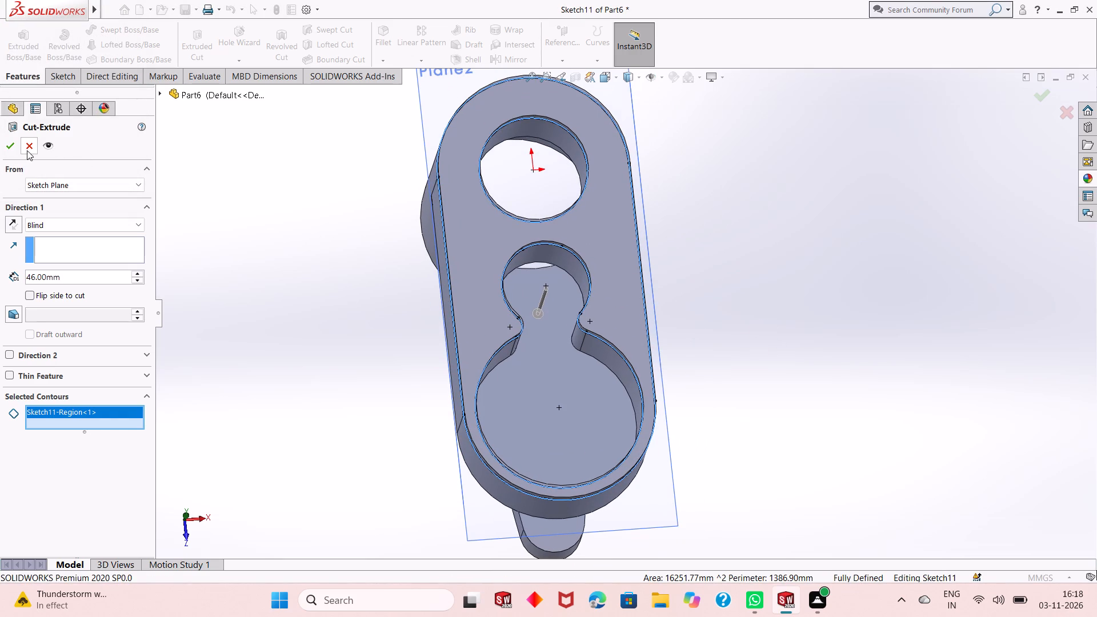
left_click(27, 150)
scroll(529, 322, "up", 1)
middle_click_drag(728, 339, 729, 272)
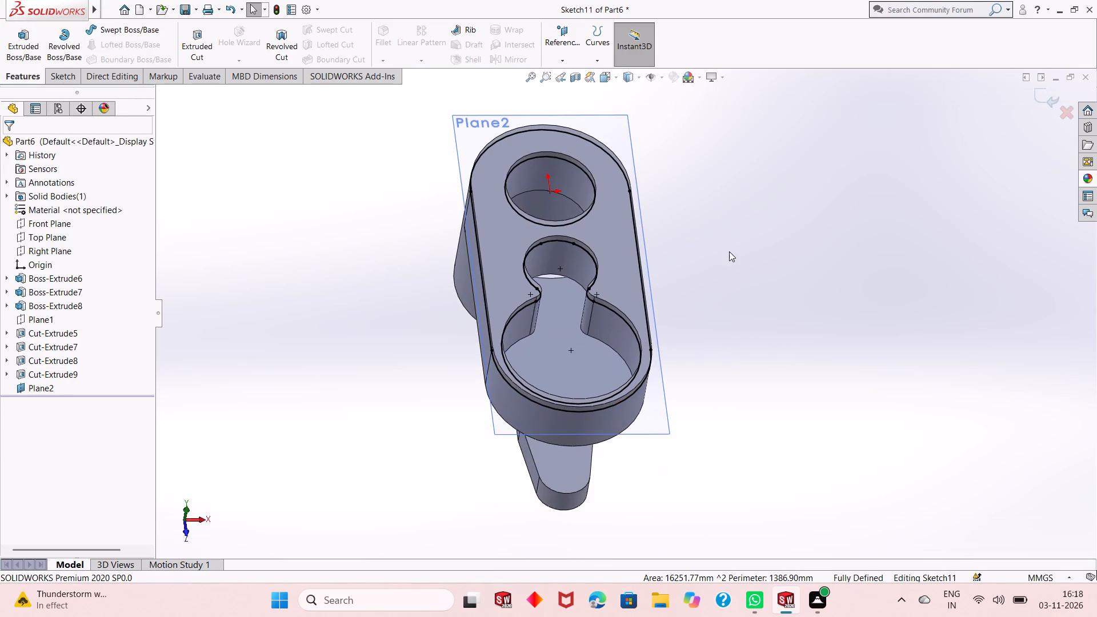
Undo the sketch of converted outer, pocket and hole outlines, keeping the 6 mm offset plane.
middle_click(729, 238)
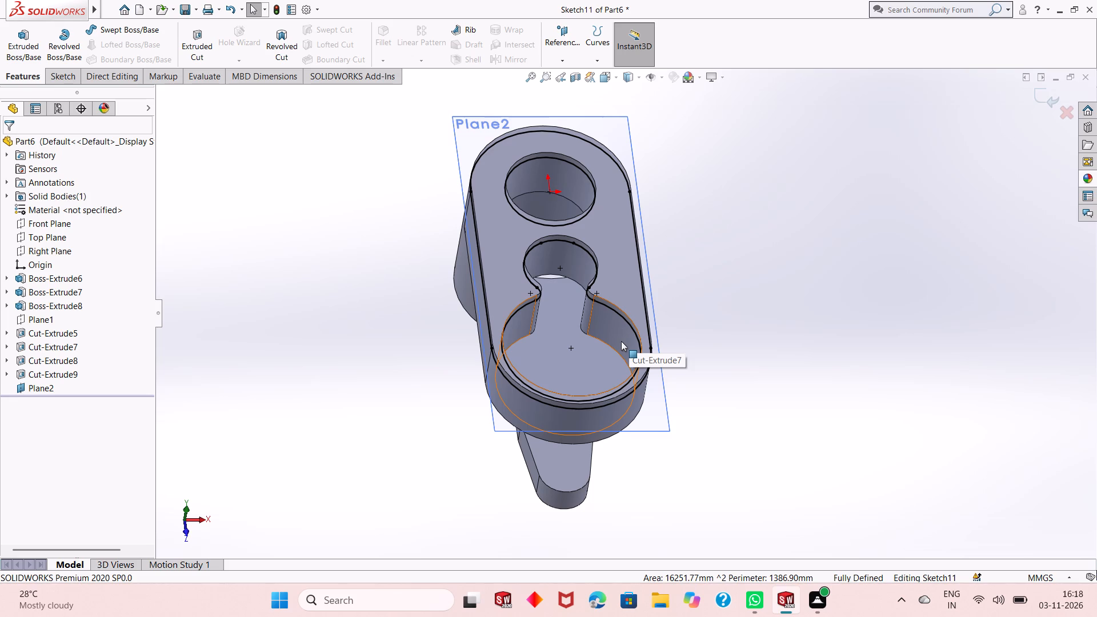
key("ctrl+z")
key("ctrl+z")
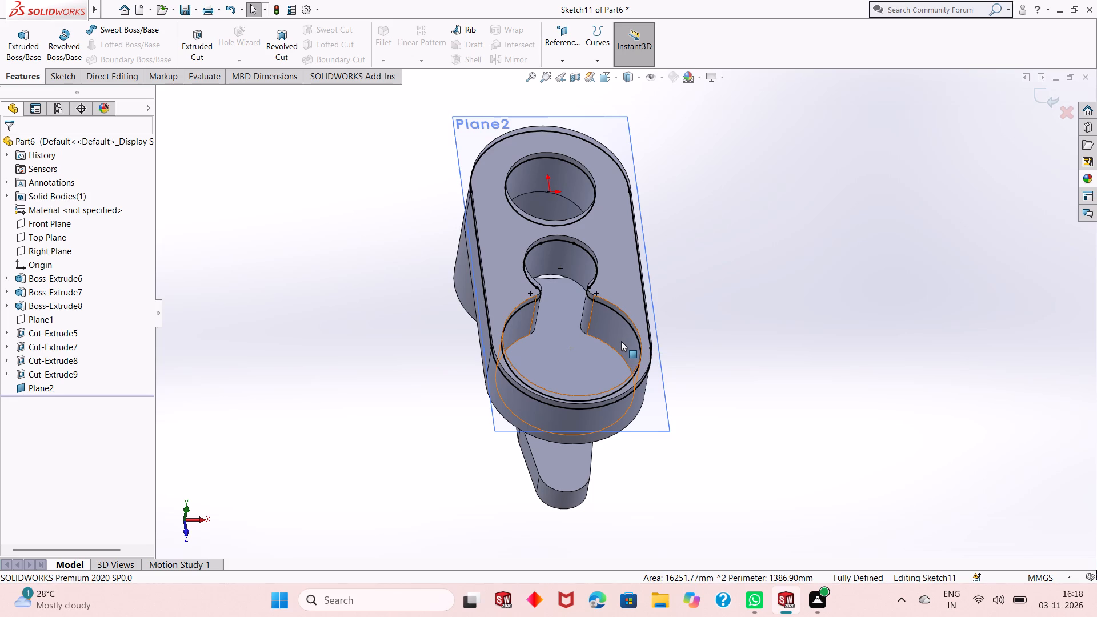
key("Escape")
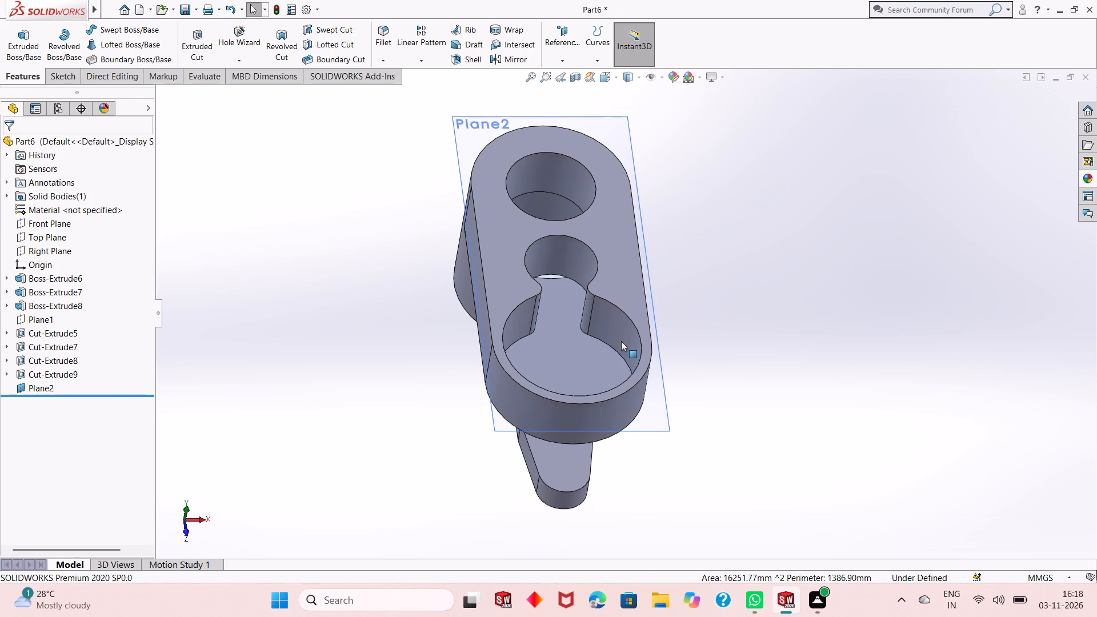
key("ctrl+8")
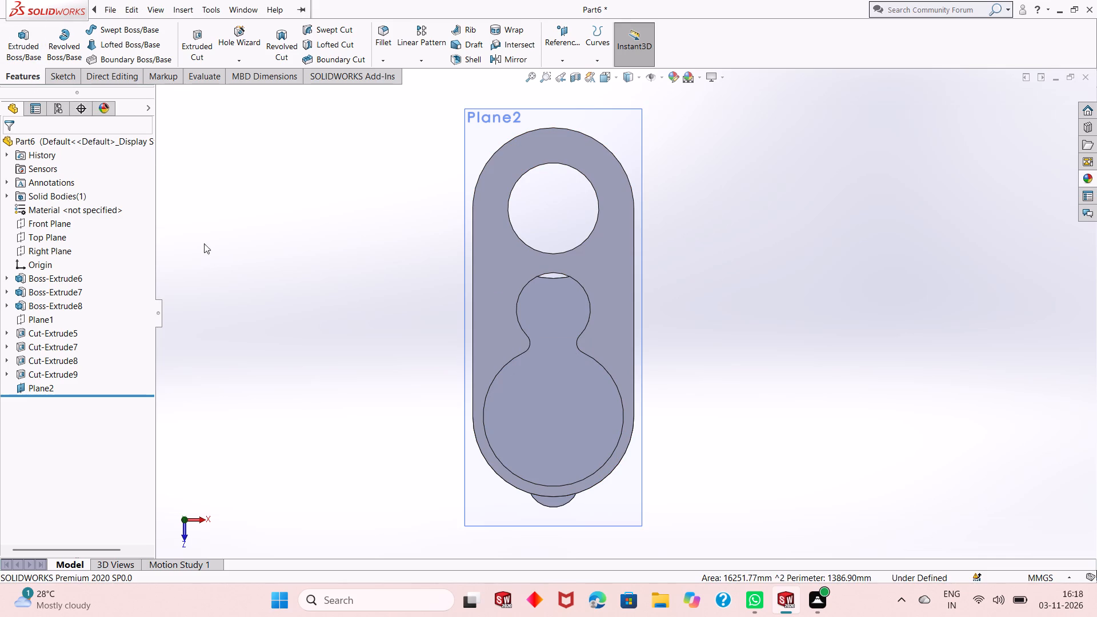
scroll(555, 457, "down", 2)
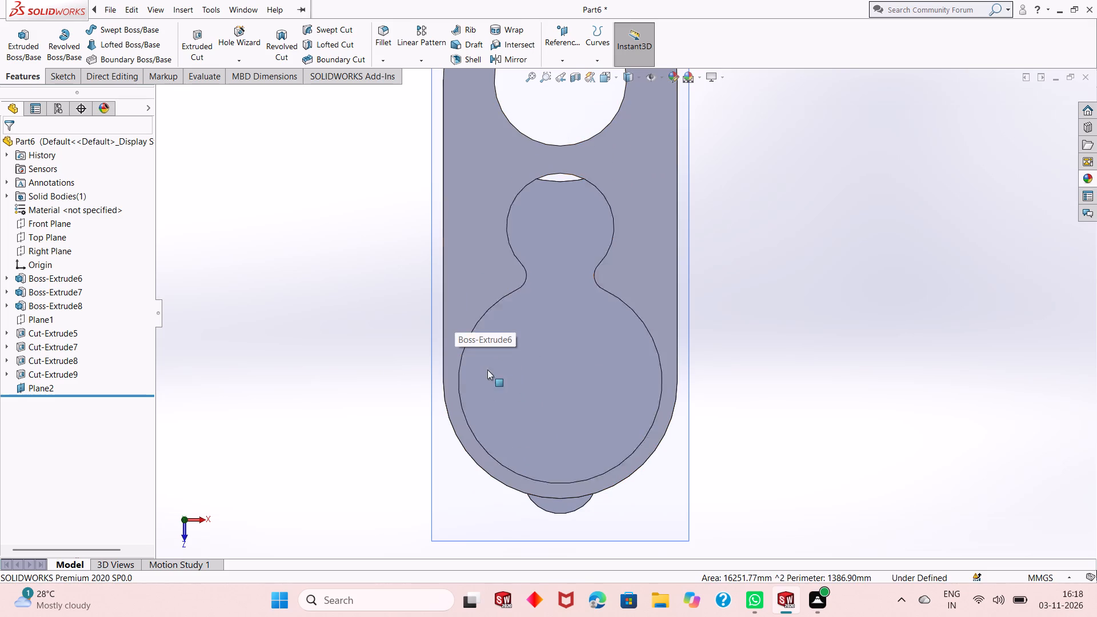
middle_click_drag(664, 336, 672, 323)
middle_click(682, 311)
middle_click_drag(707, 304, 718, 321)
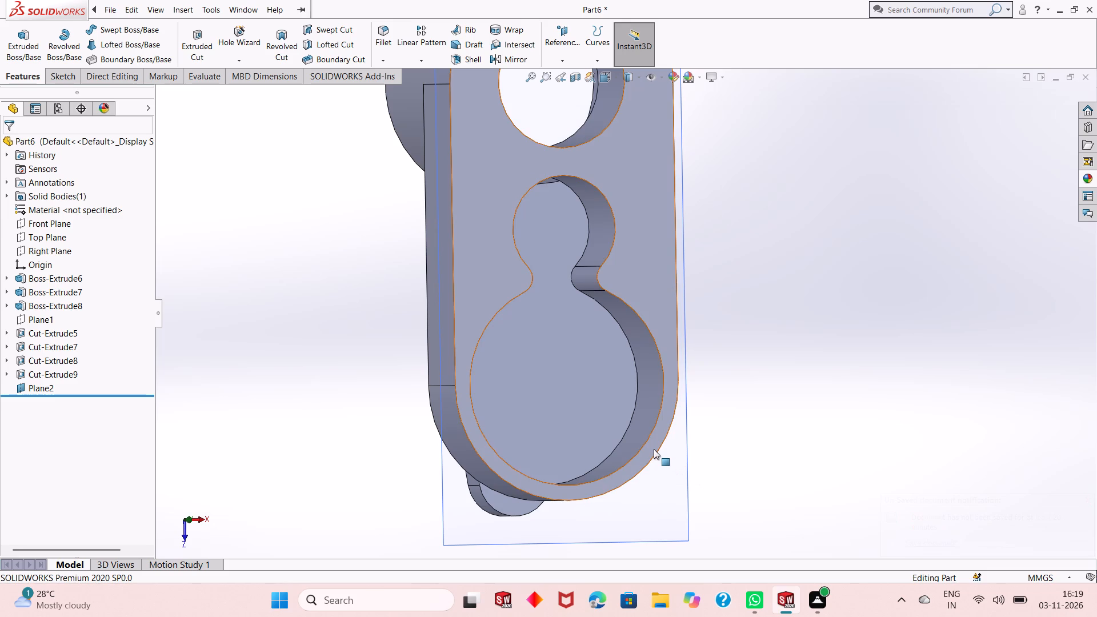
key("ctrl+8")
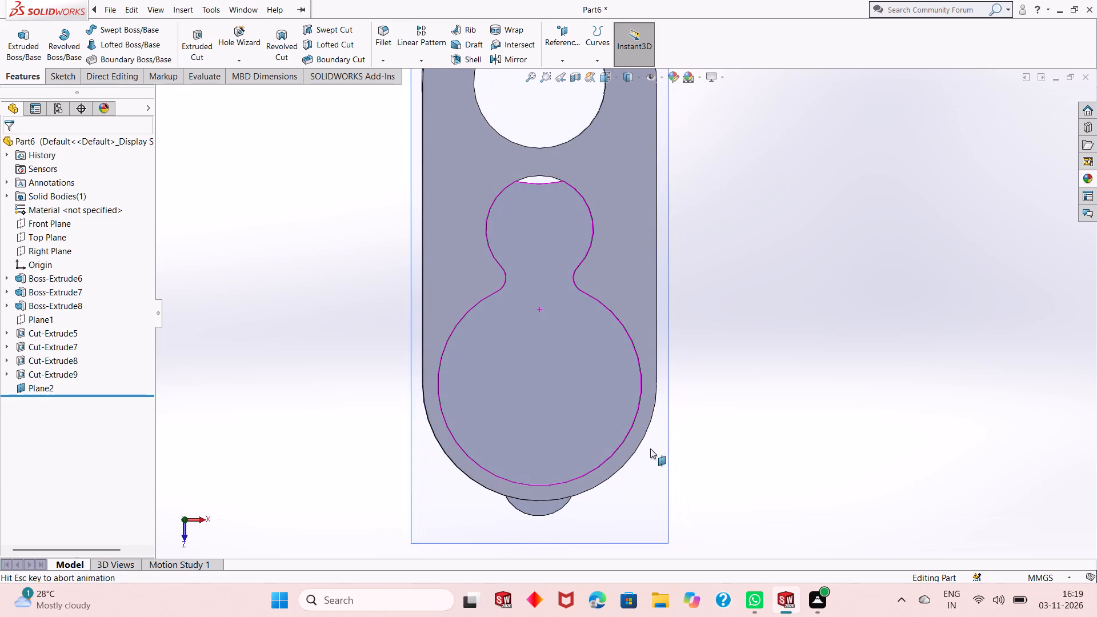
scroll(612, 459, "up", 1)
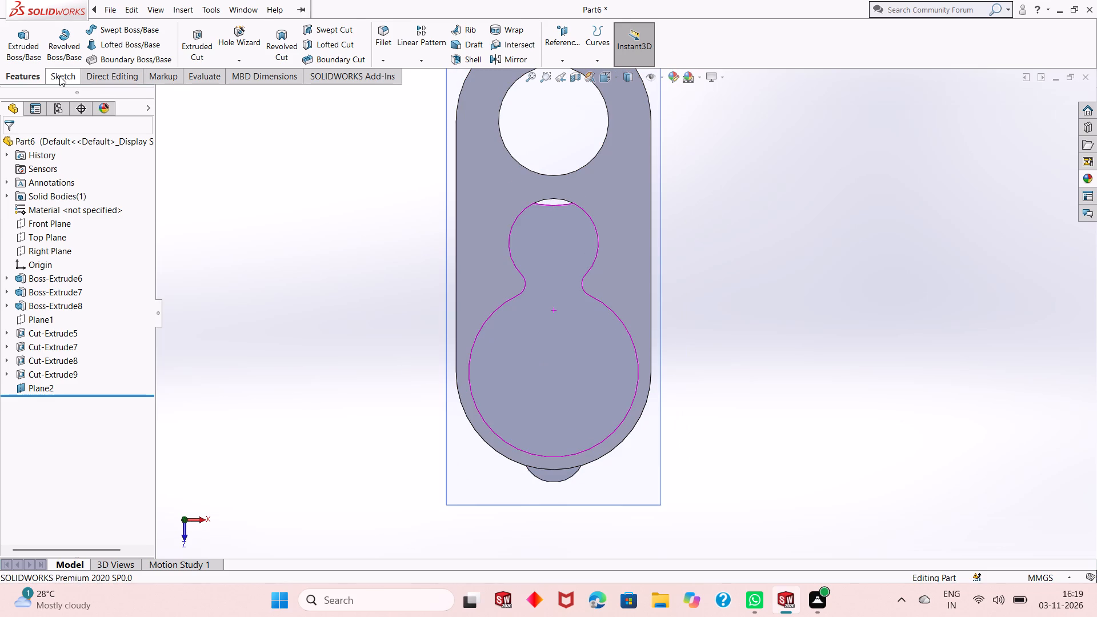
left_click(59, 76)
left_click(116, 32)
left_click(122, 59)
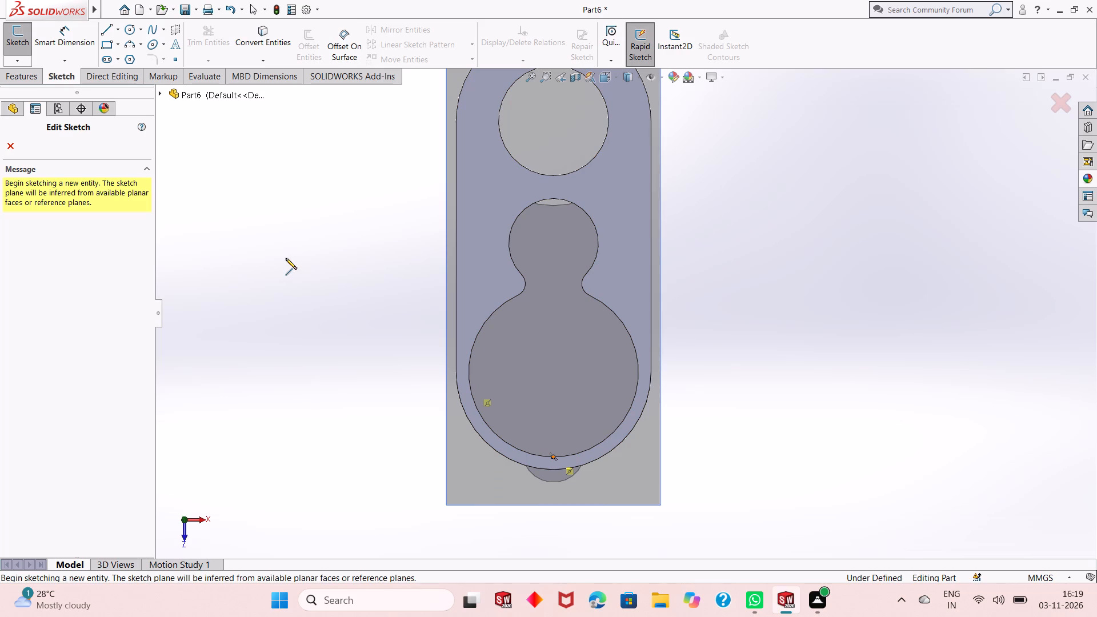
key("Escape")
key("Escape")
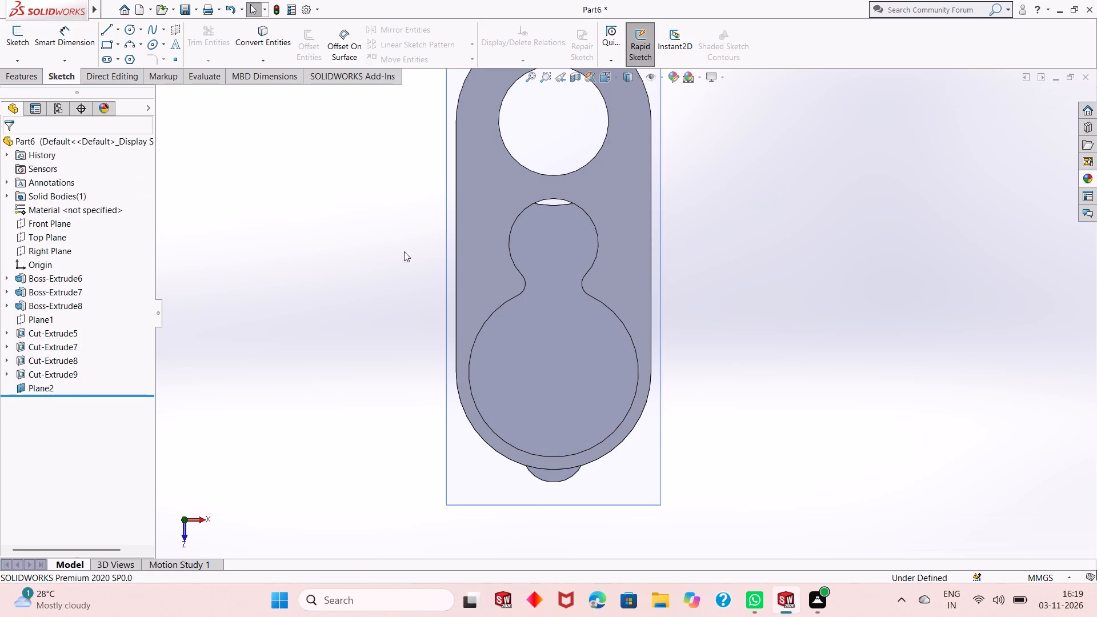
Open a new sketch on the plane offset 6 mm below the Top Plane.
right_click(46, 388)
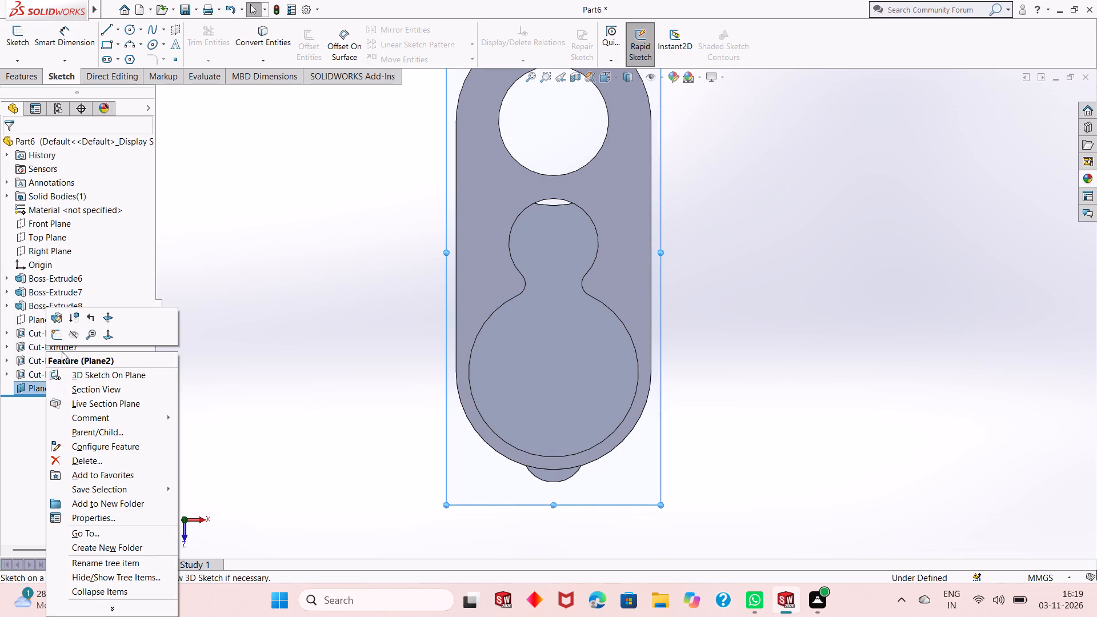
left_click(59, 333)
key("Escape")
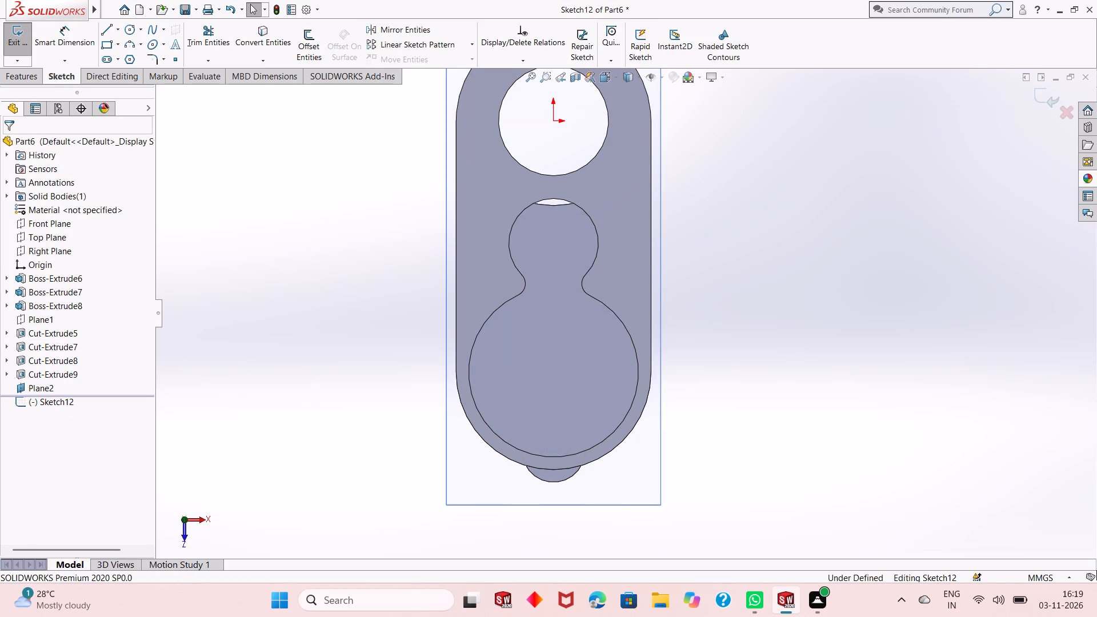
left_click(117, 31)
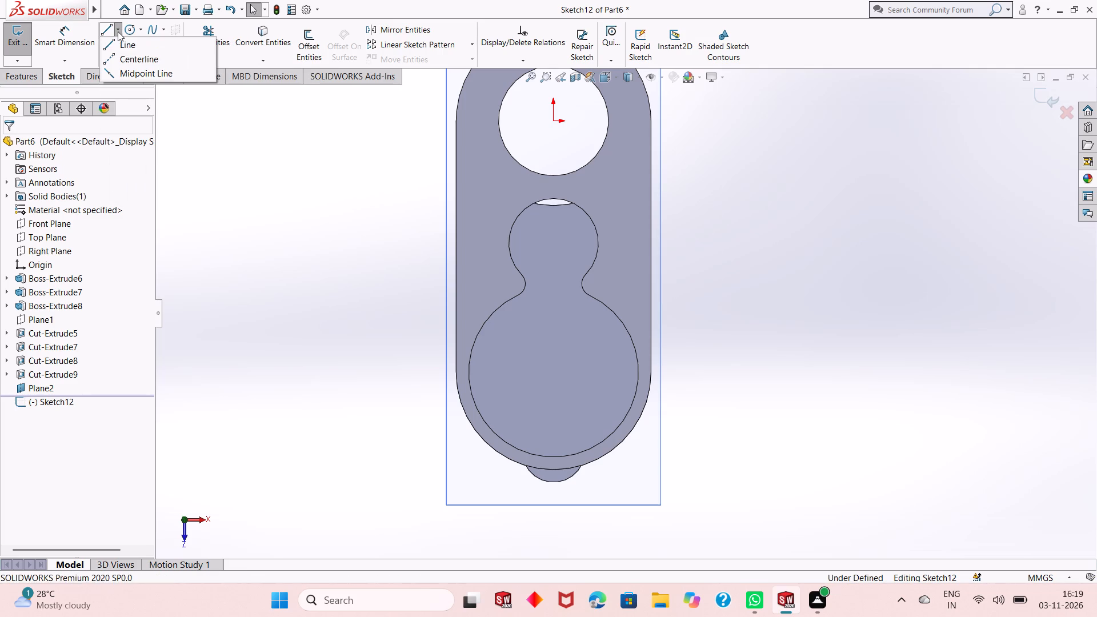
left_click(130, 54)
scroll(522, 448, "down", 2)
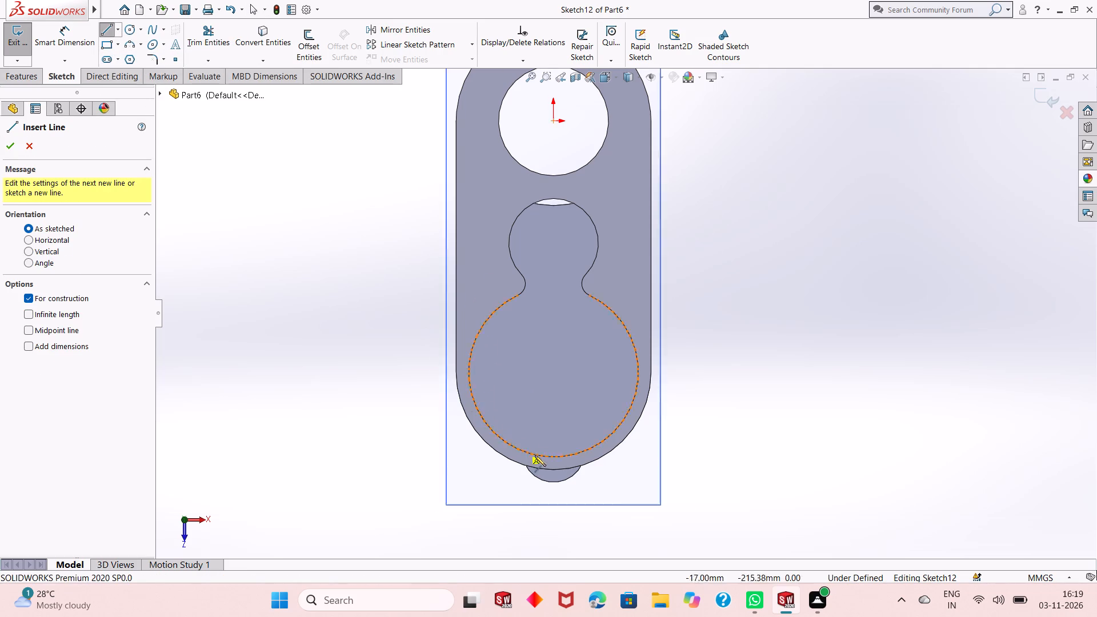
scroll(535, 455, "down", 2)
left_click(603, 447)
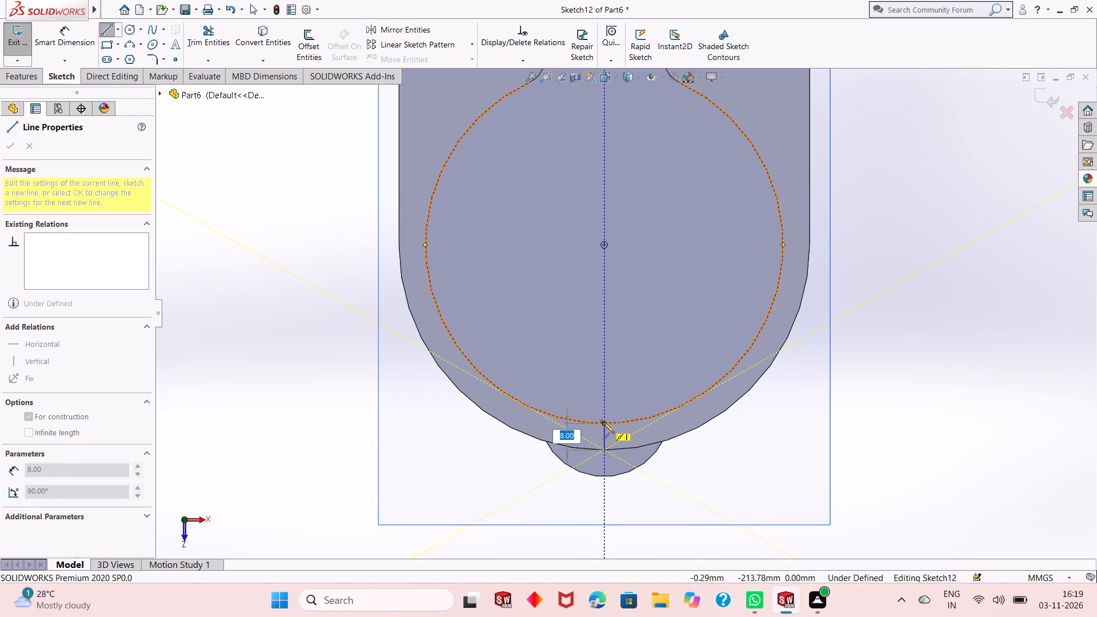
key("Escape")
Sketch a circle of about 57 mm radius, centred on the pocket's large arc and slightly bigger than it.
scroll(598, 435, "up", 3)
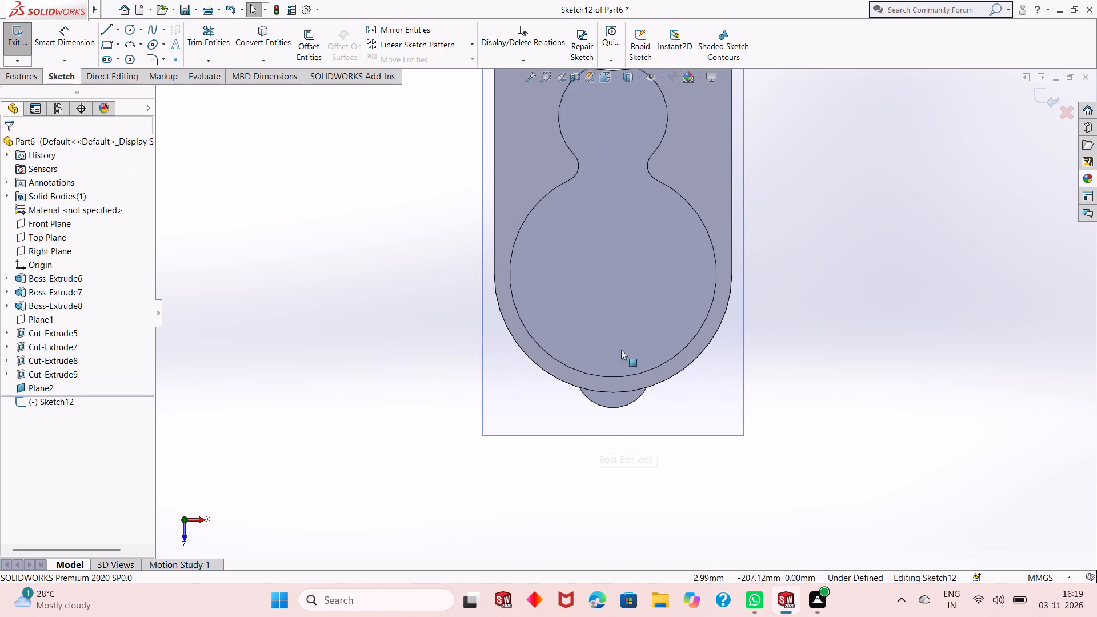
scroll(591, 344, "up", 4)
scroll(603, 252, "down", 1)
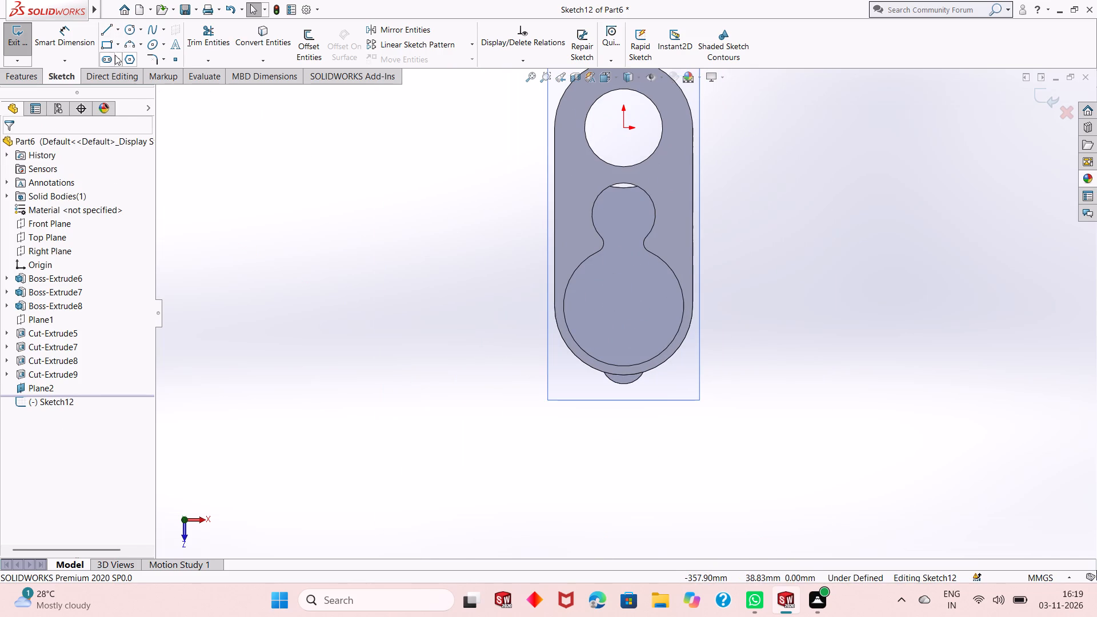
left_click(132, 27)
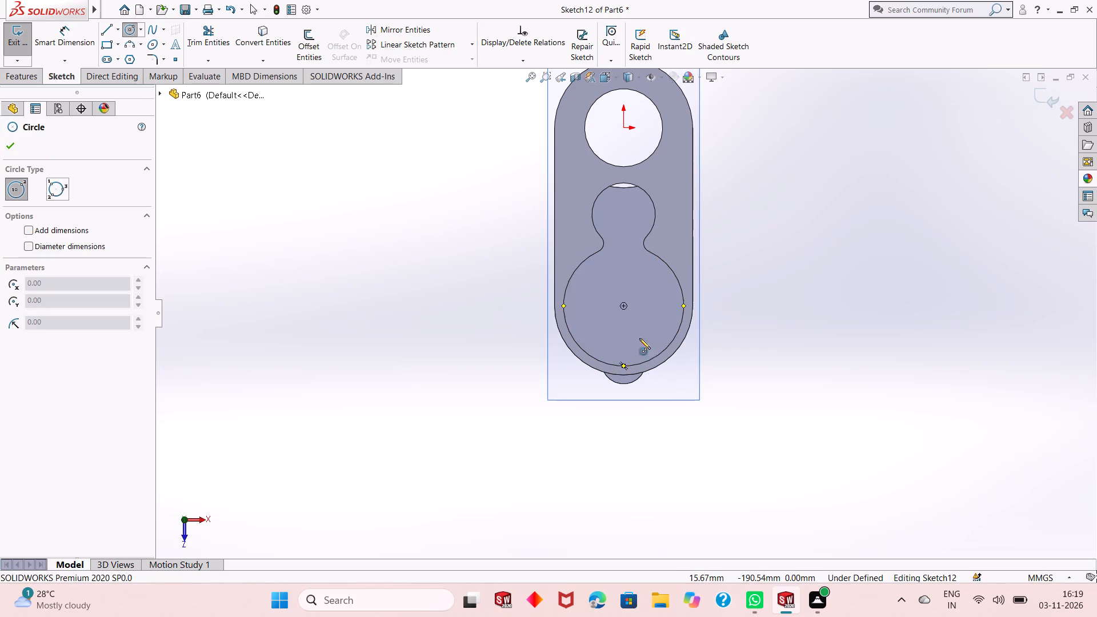
left_click(624, 306)
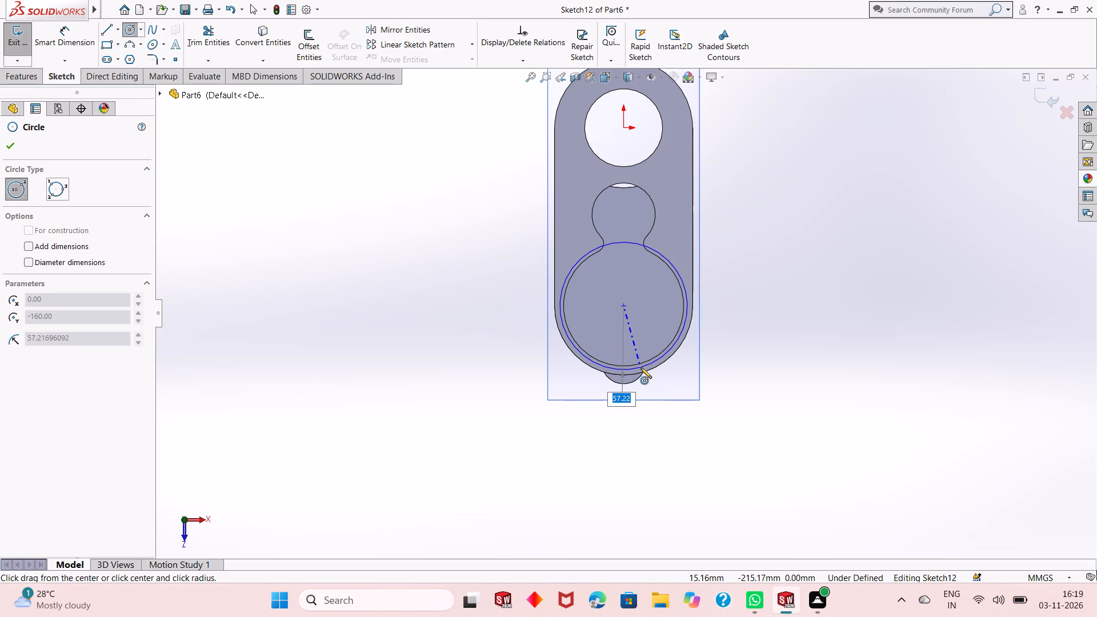
left_click(640, 367)
Sketch a second circle of about 57 mm radius, centred on the origin around the round hole.
scroll(610, 253, "up", 1)
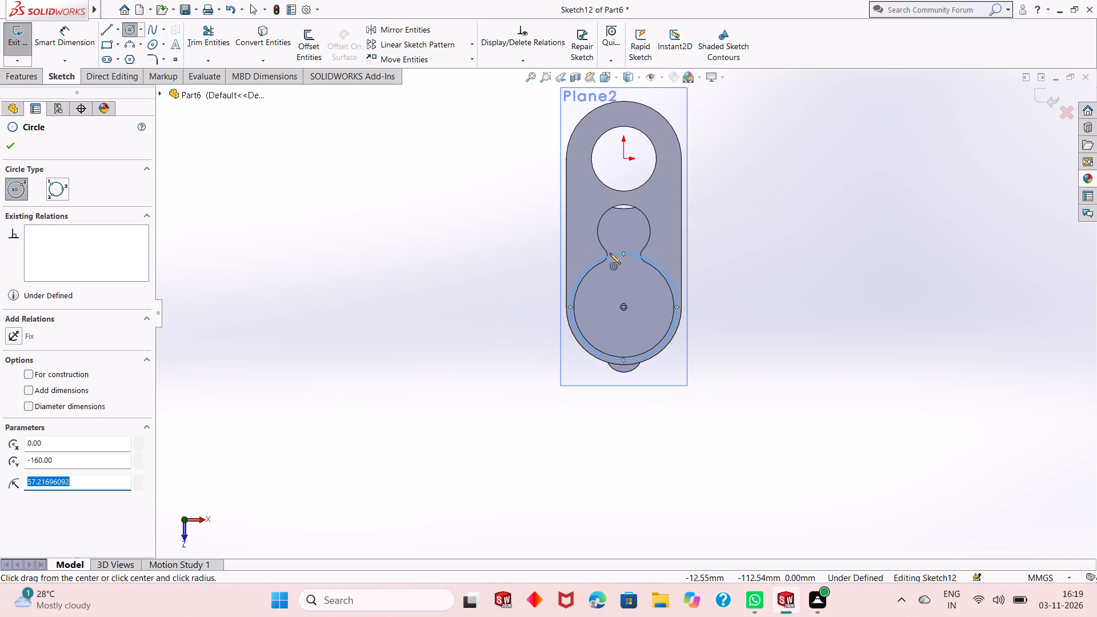
scroll(642, 95, "down", 2)
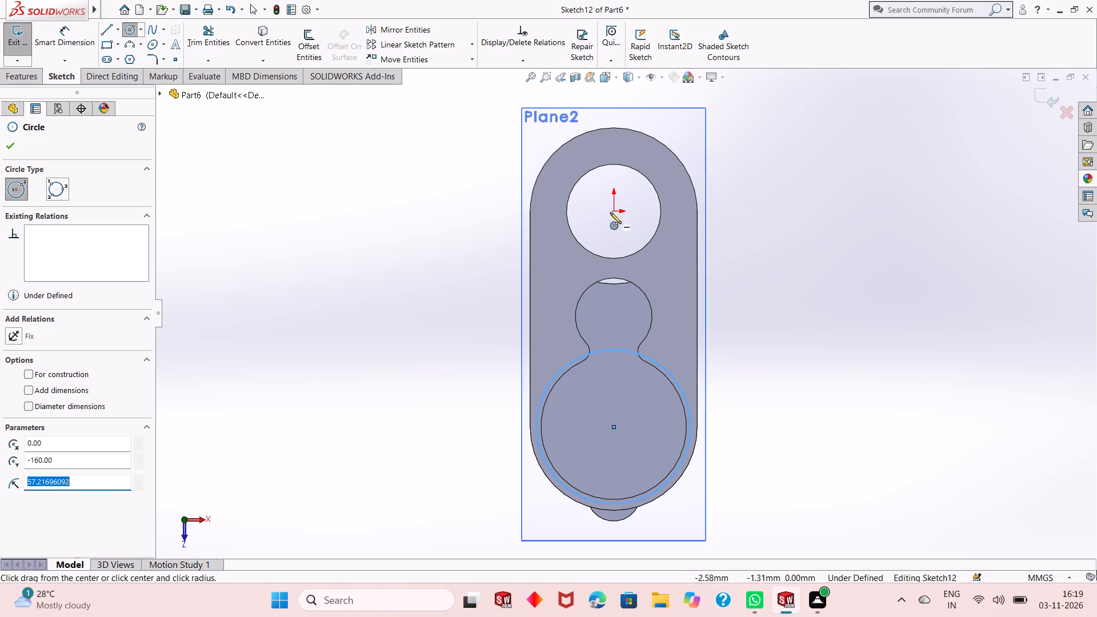
left_click(613, 213)
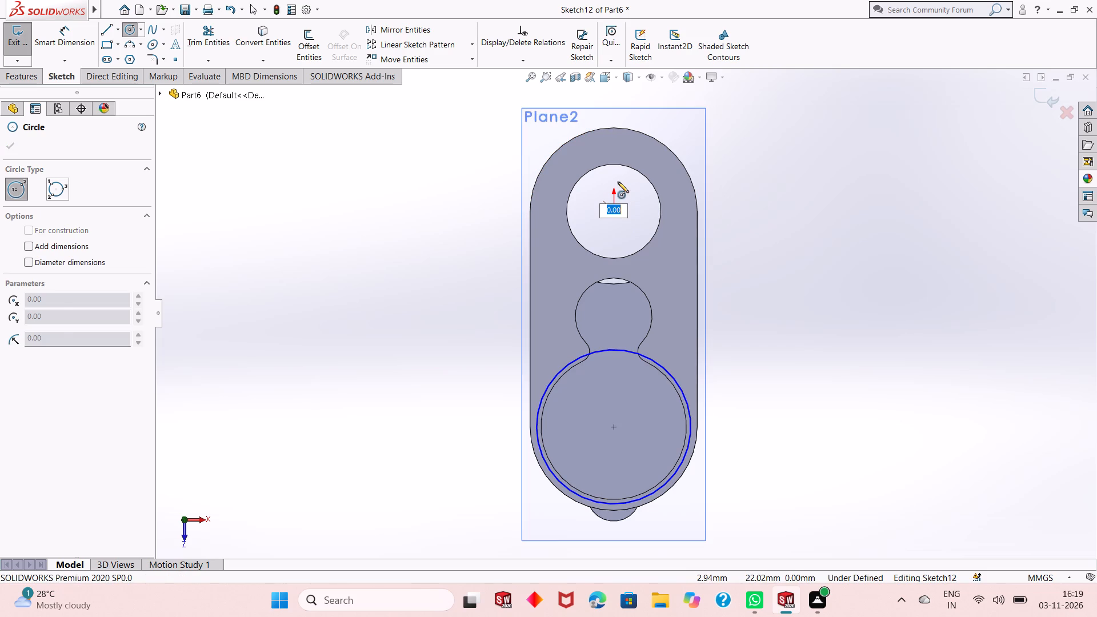
key("Escape")
key("Escape")
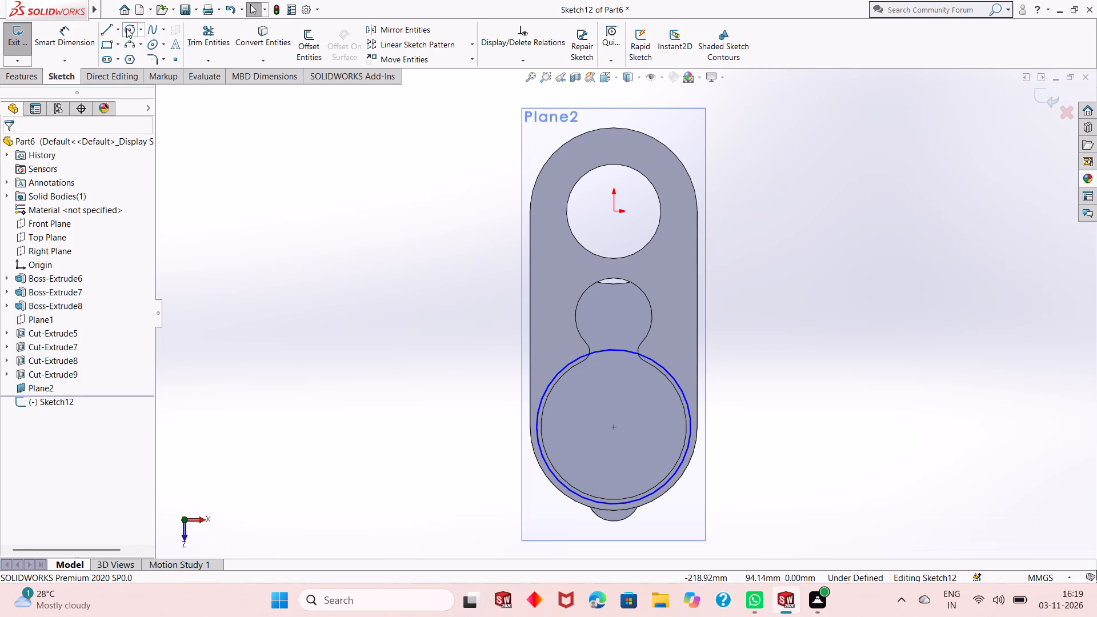
left_click(126, 28)
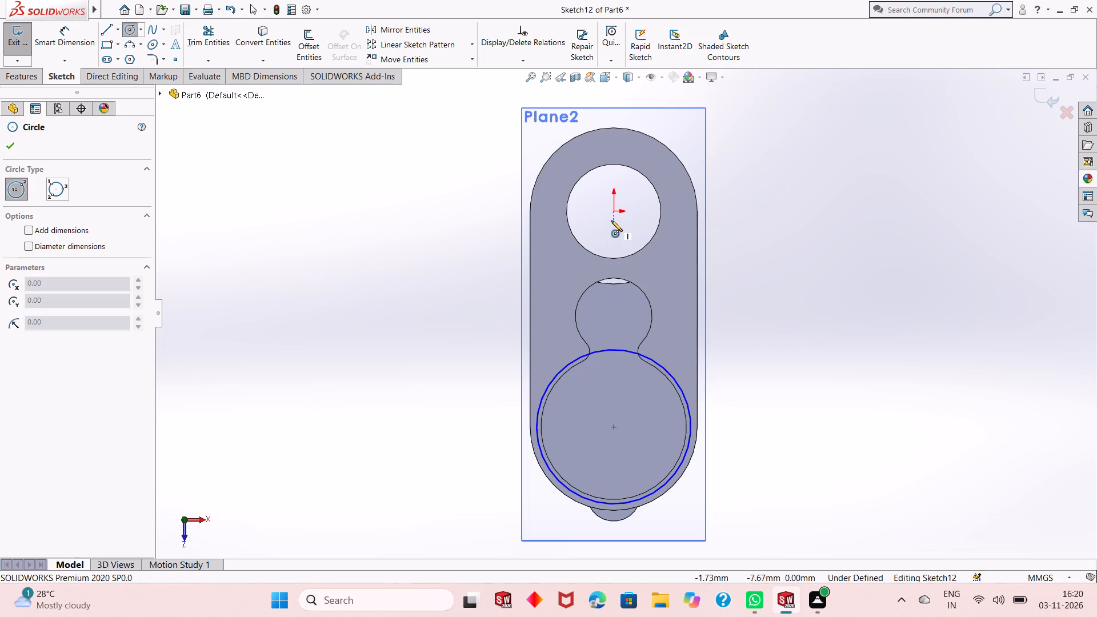
left_click(615, 211)
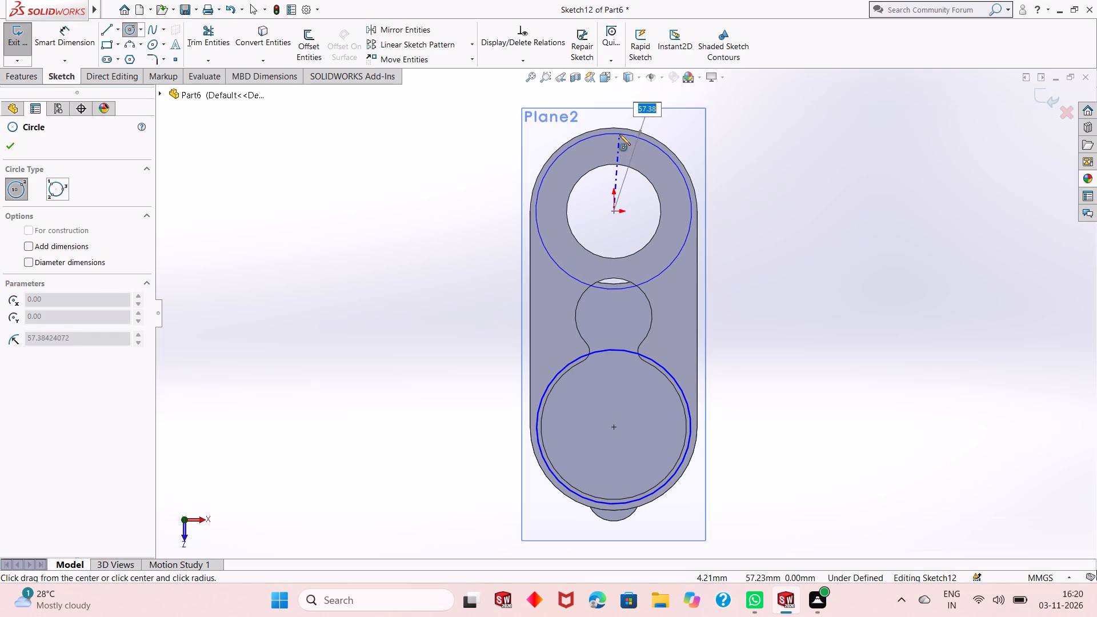
left_click(619, 134)
key("Escape")
key("Escape")
key("Escape")
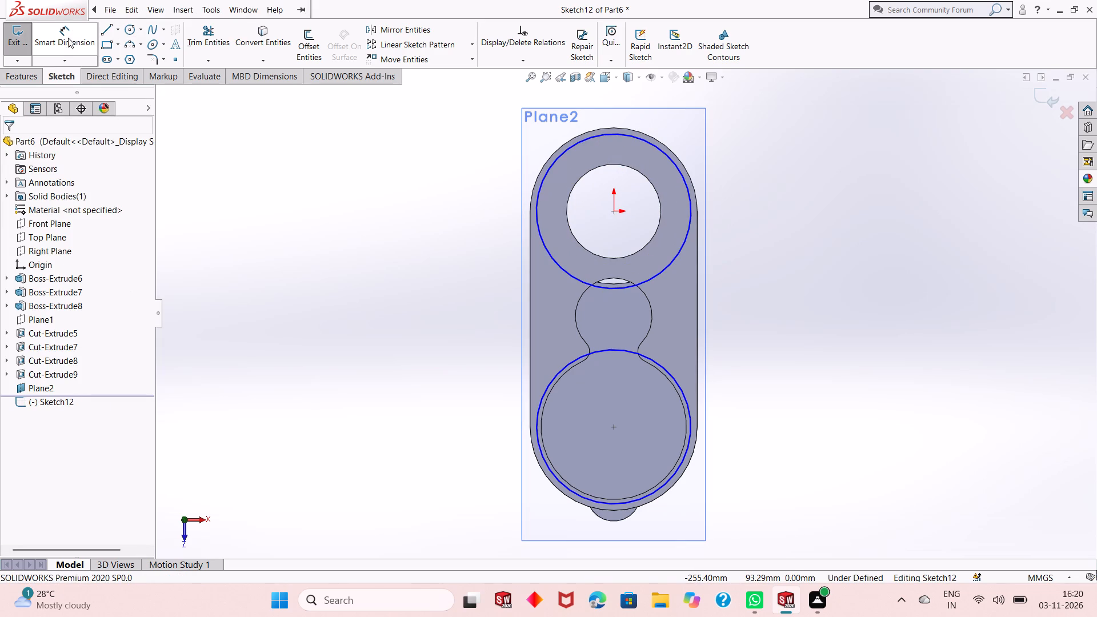
Dimension the circle around the pocket's large arc to a 112 mm diameter.
left_click(68, 57)
key("Escape")
left_click(77, 43)
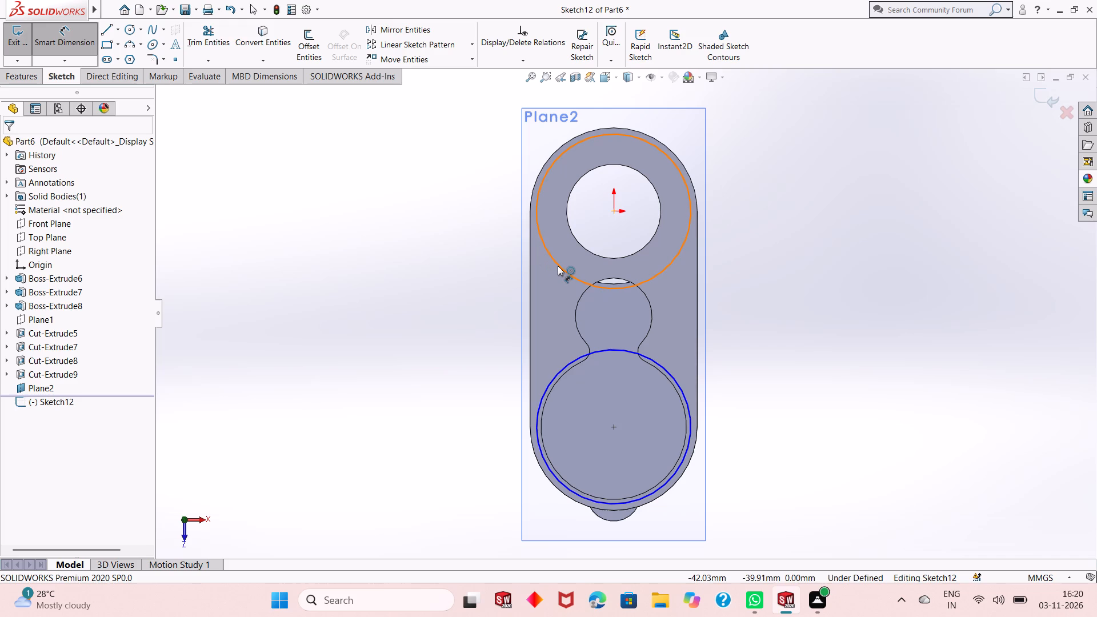
left_click(570, 371)
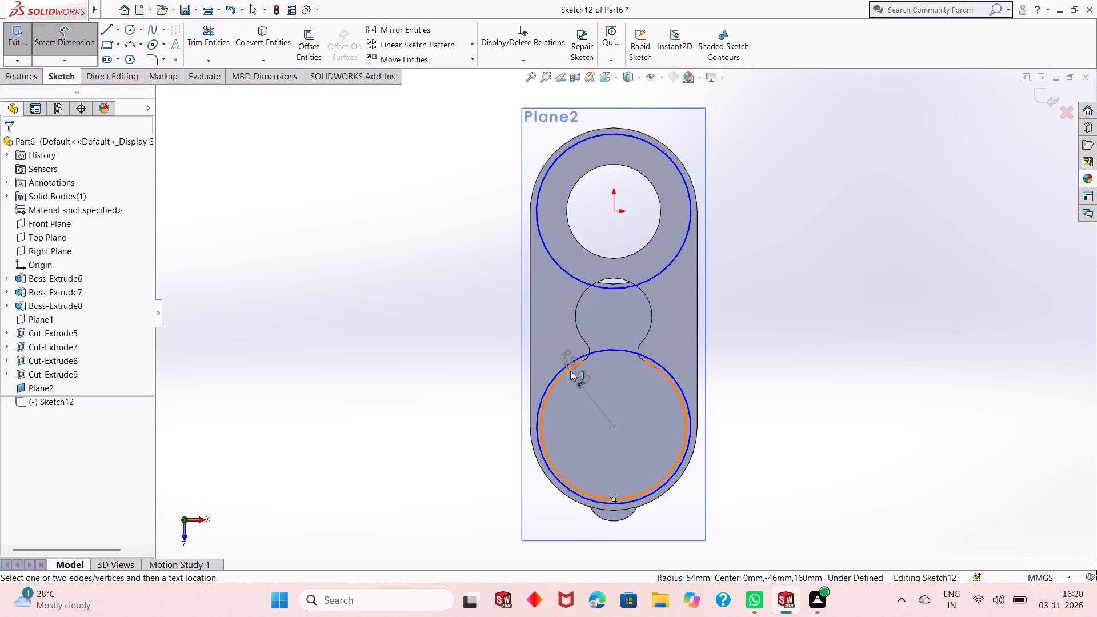
key("Escape")
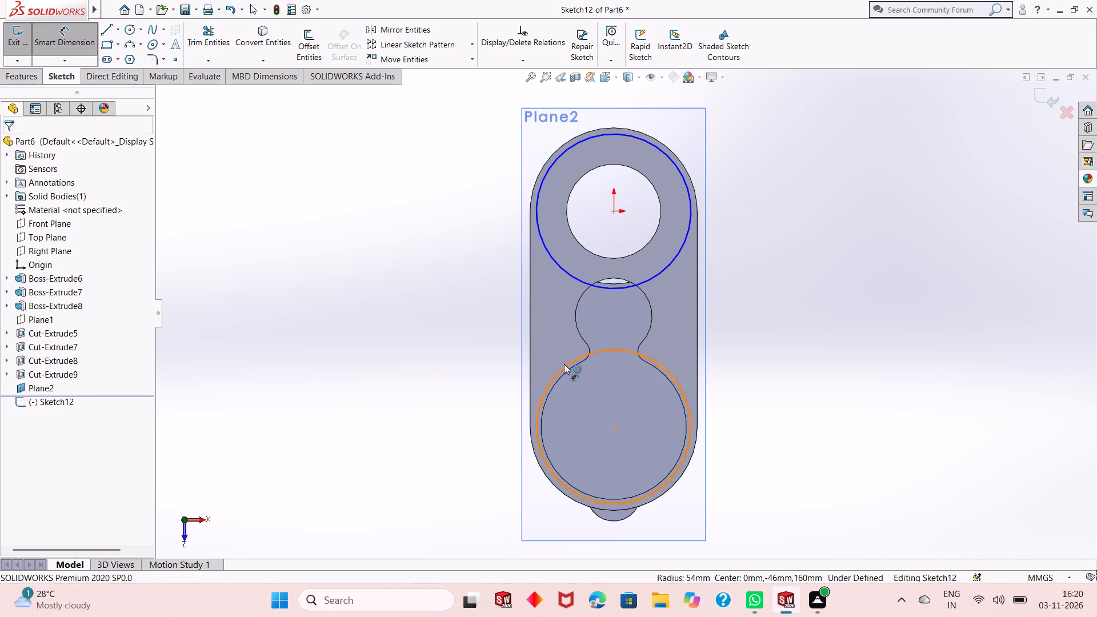
left_click(563, 364)
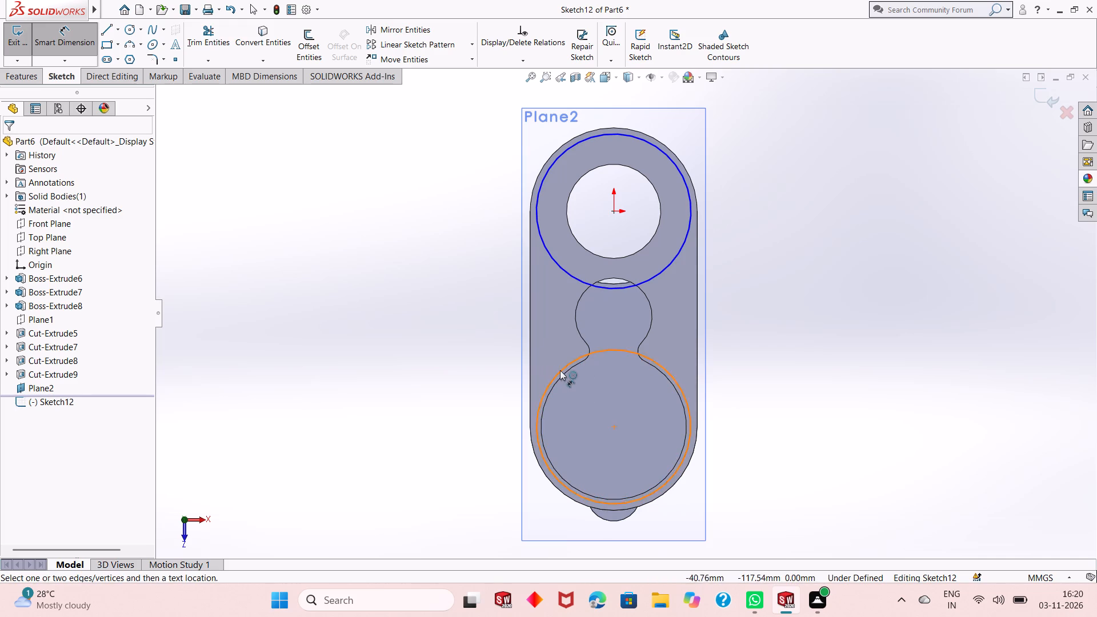
left_click(563, 371)
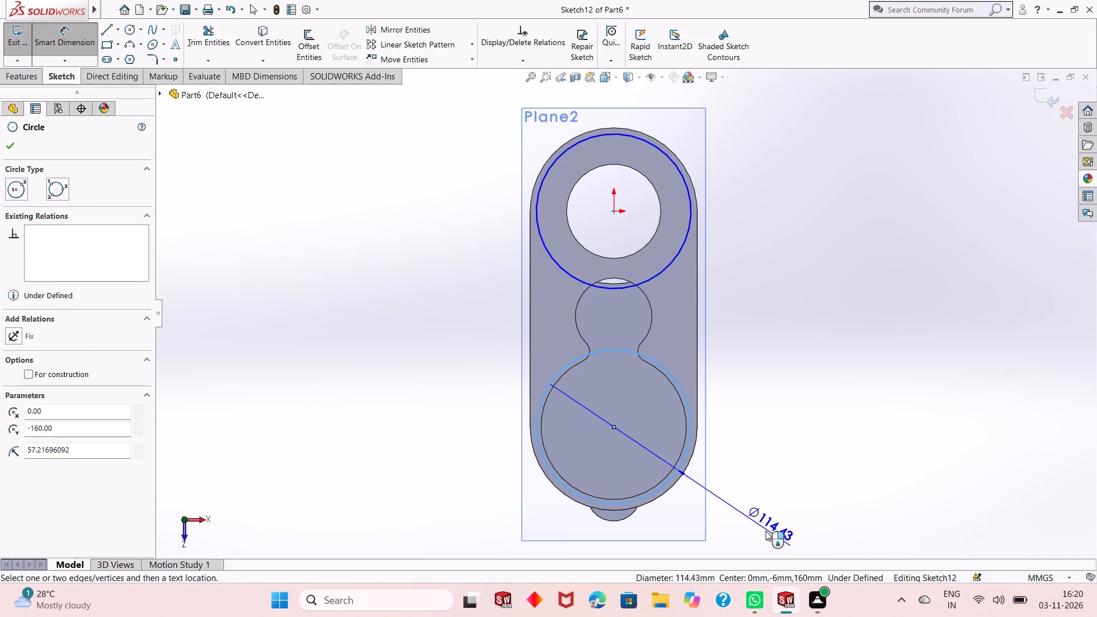
left_click(766, 531)
type("56+56")
key("Return")
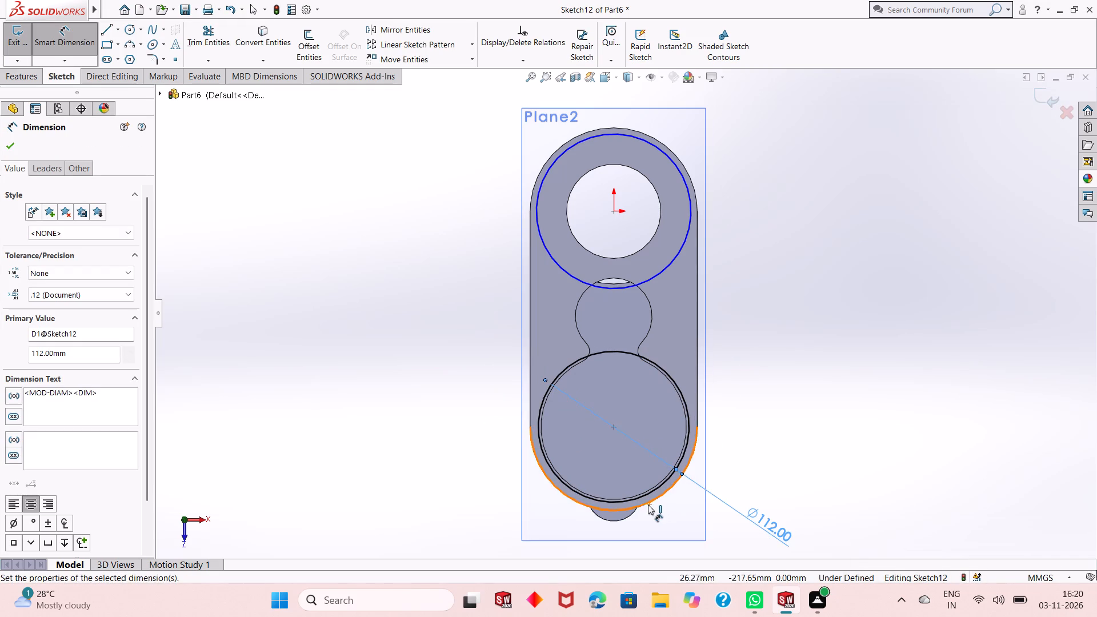
scroll(638, 498, "down", 3)
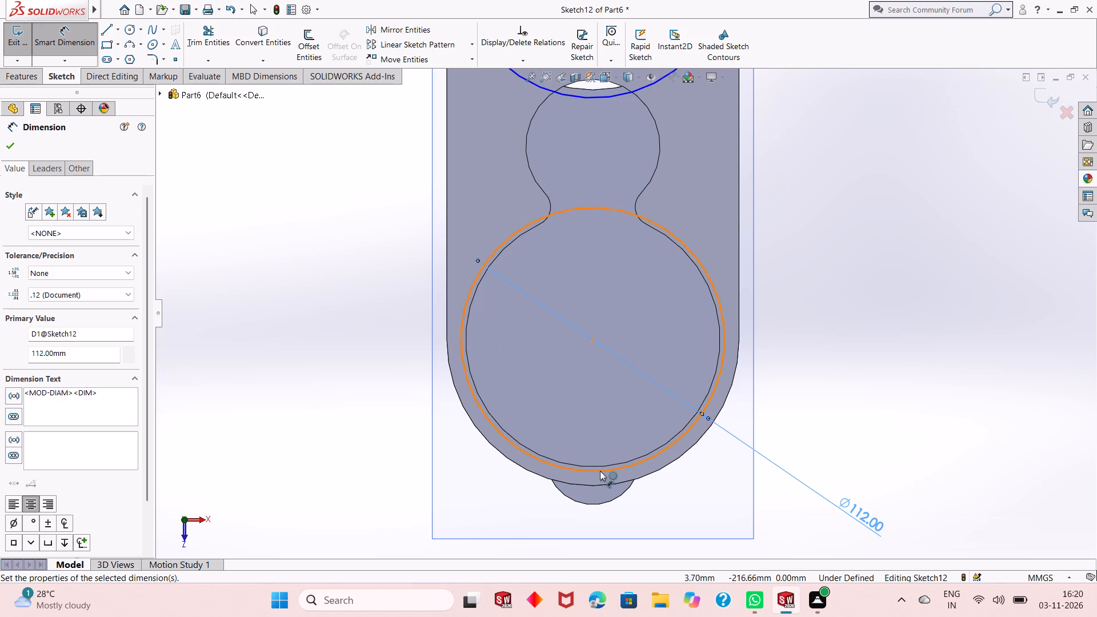
scroll(595, 466, "down", 1)
key("Escape")
key("Escape")
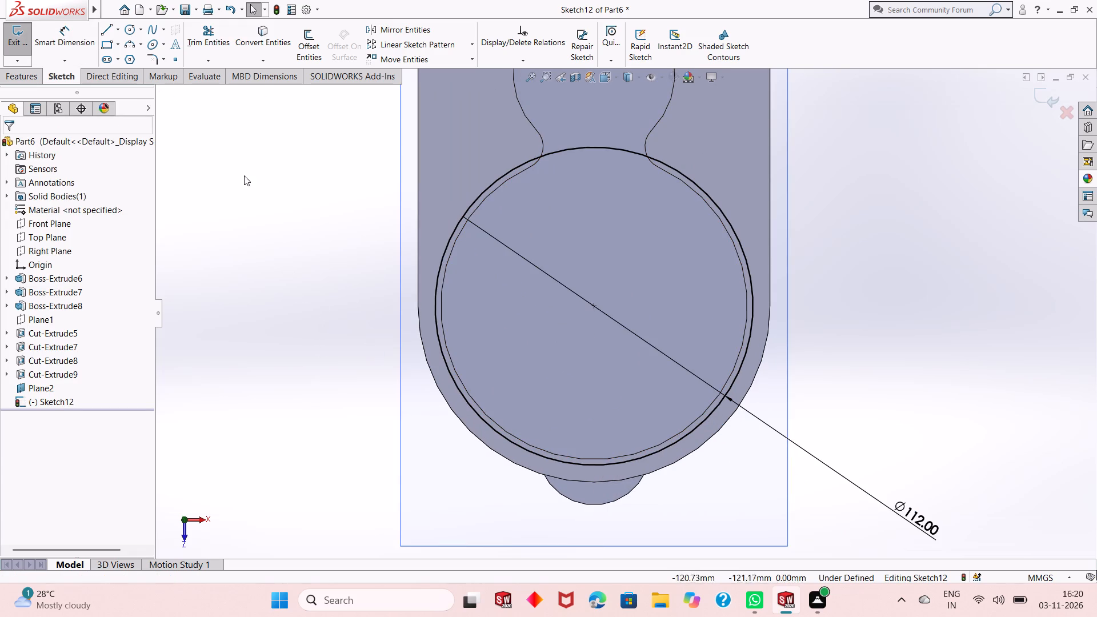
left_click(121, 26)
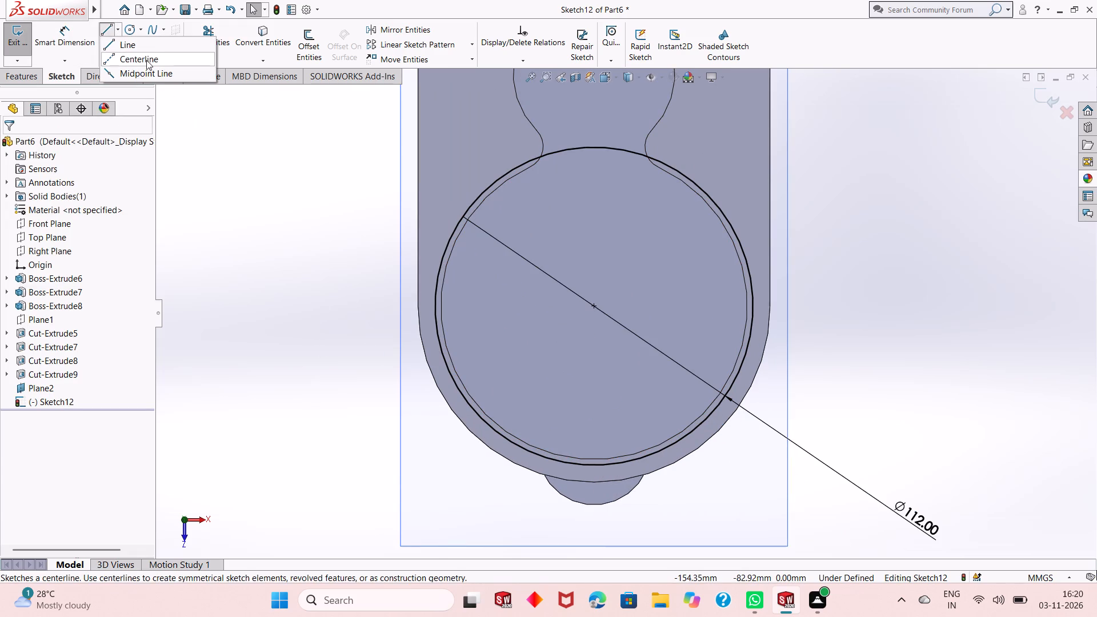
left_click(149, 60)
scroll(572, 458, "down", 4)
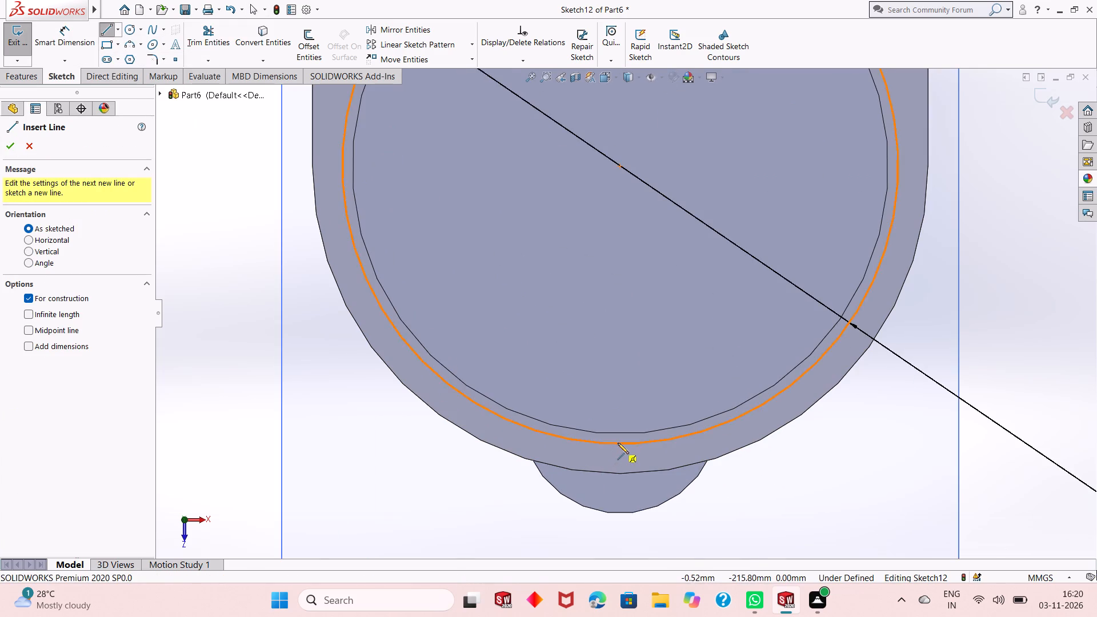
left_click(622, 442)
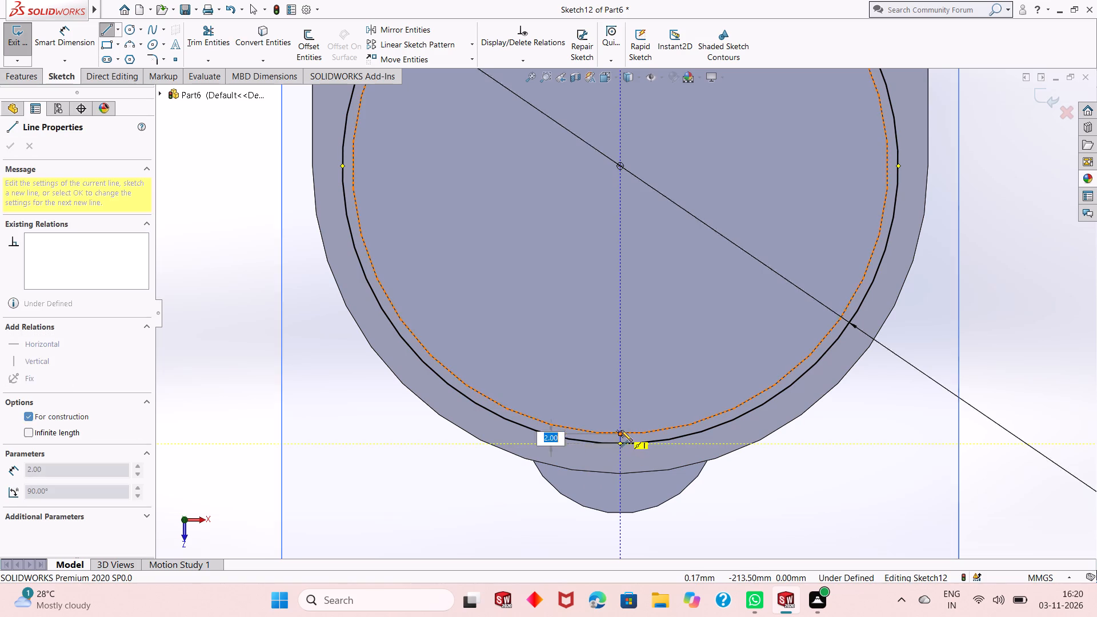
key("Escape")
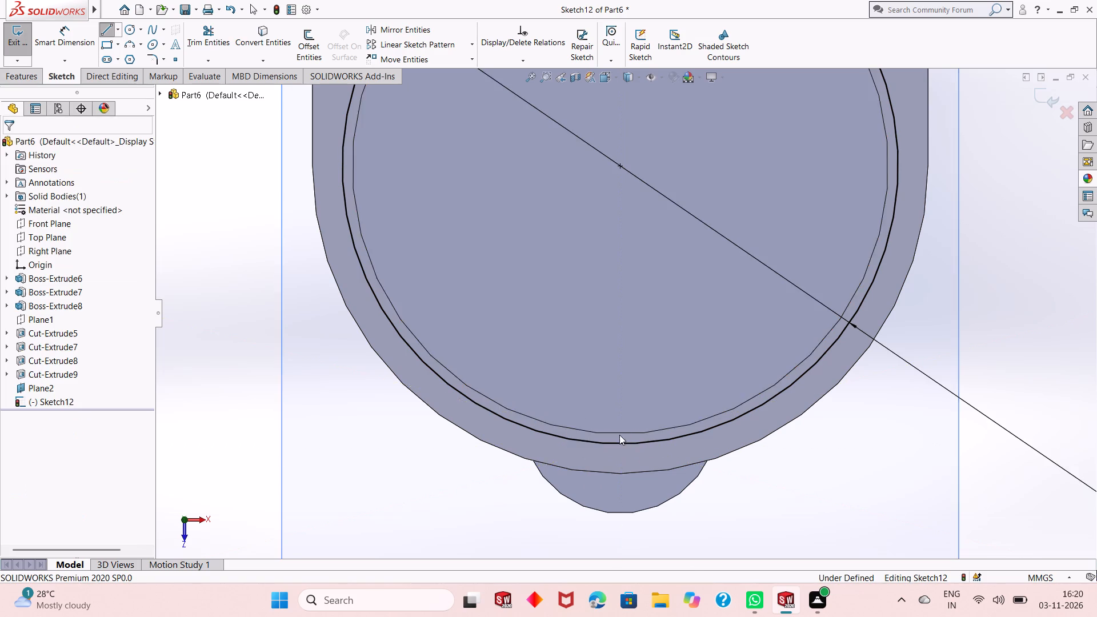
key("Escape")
Dimension the circle around the origin's round hole to a 112 mm diameter.
scroll(614, 472, "up", 6)
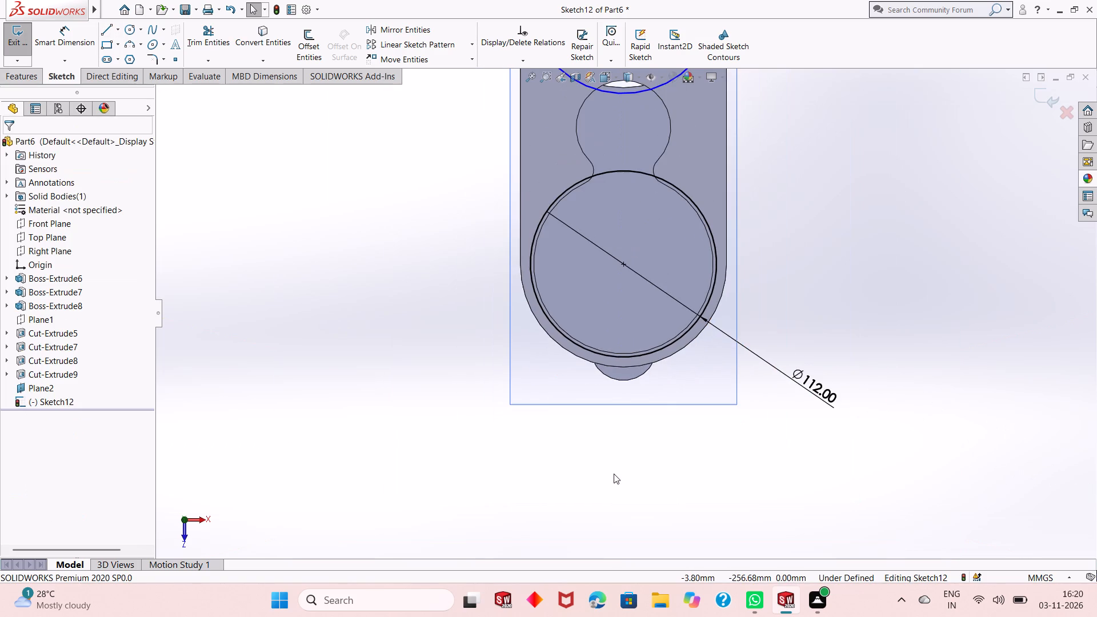
scroll(614, 474, "up", 2)
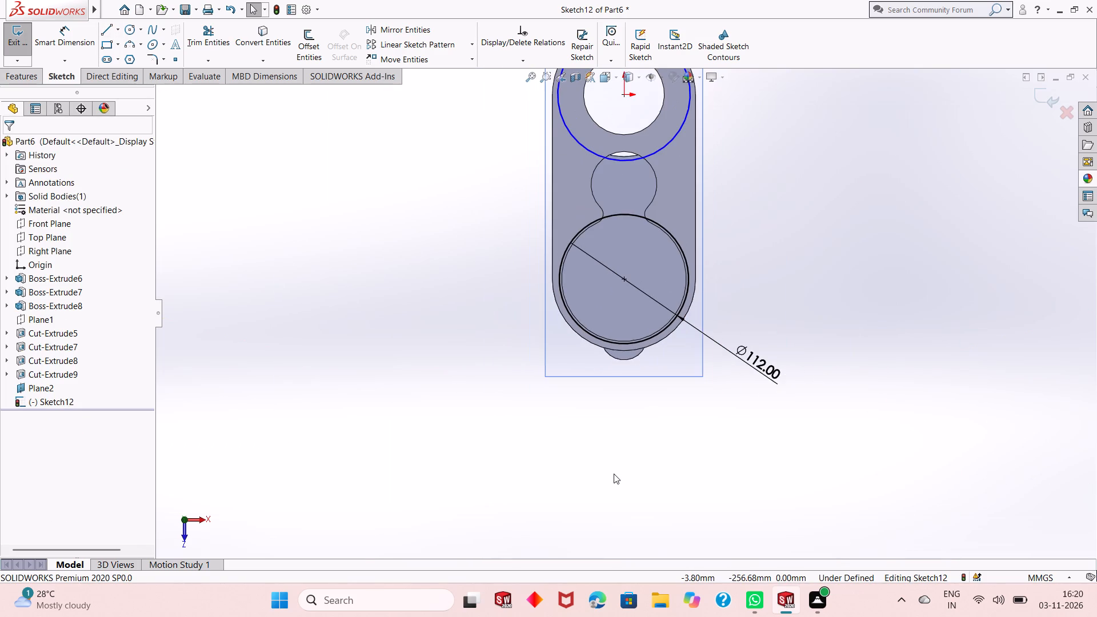
scroll(614, 474, "up", 3)
scroll(639, 134, "down", 5)
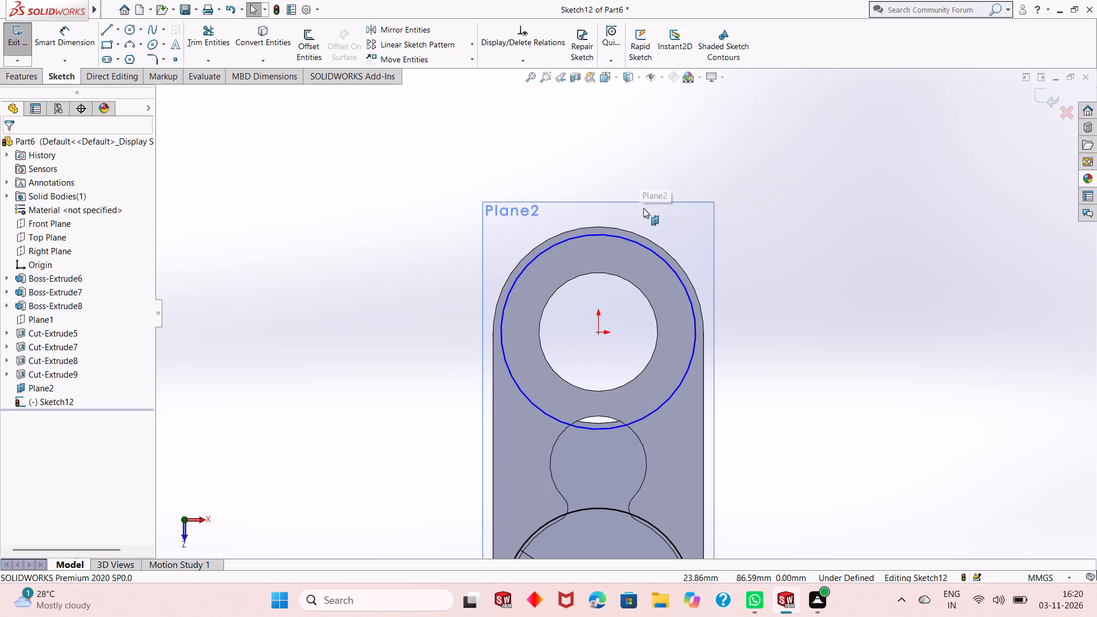
scroll(655, 313, "down", 3)
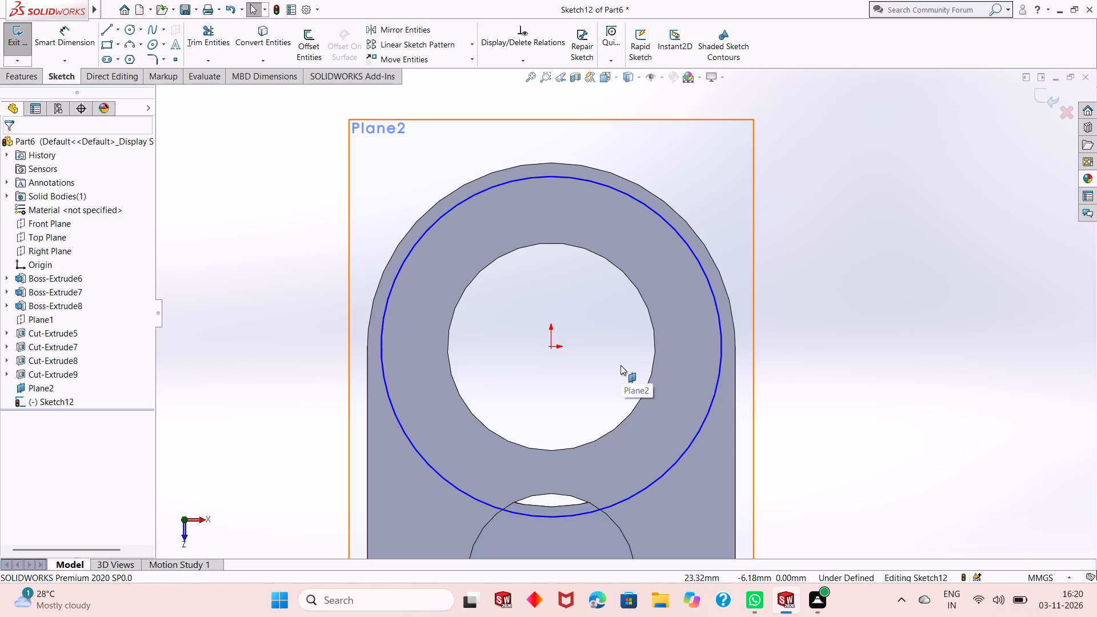
left_click(66, 41)
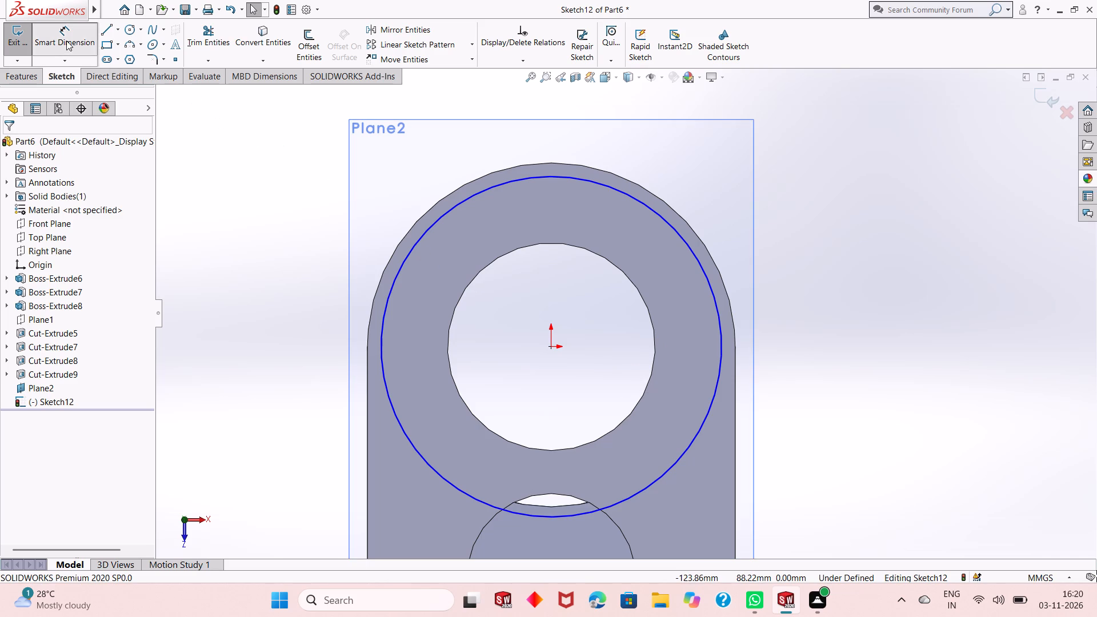
left_click(716, 302)
left_click(787, 134)
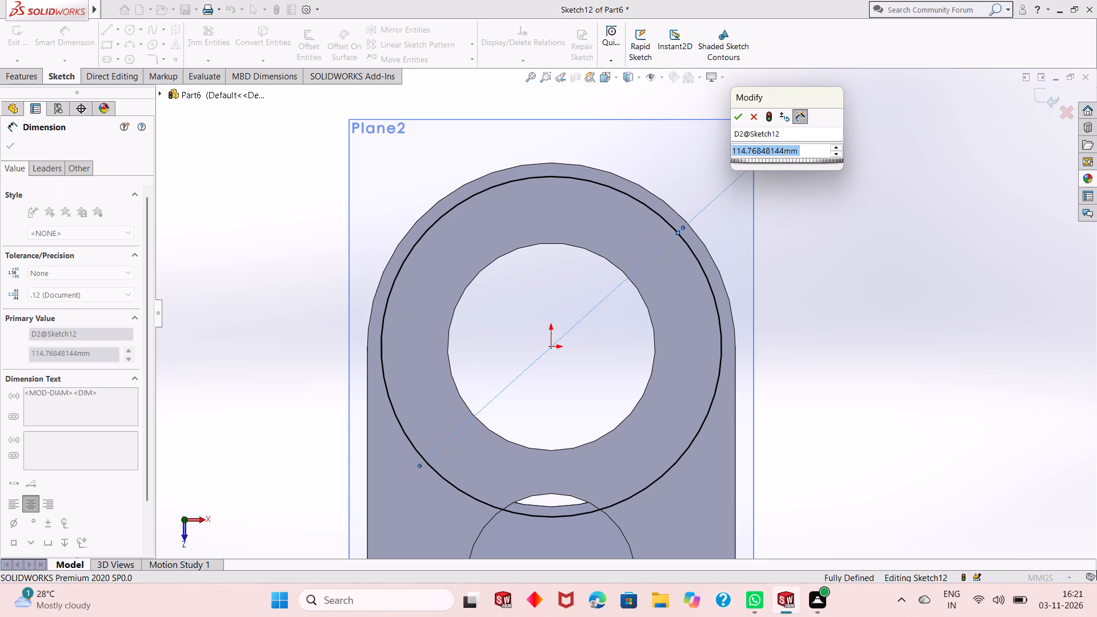
type("56+56")
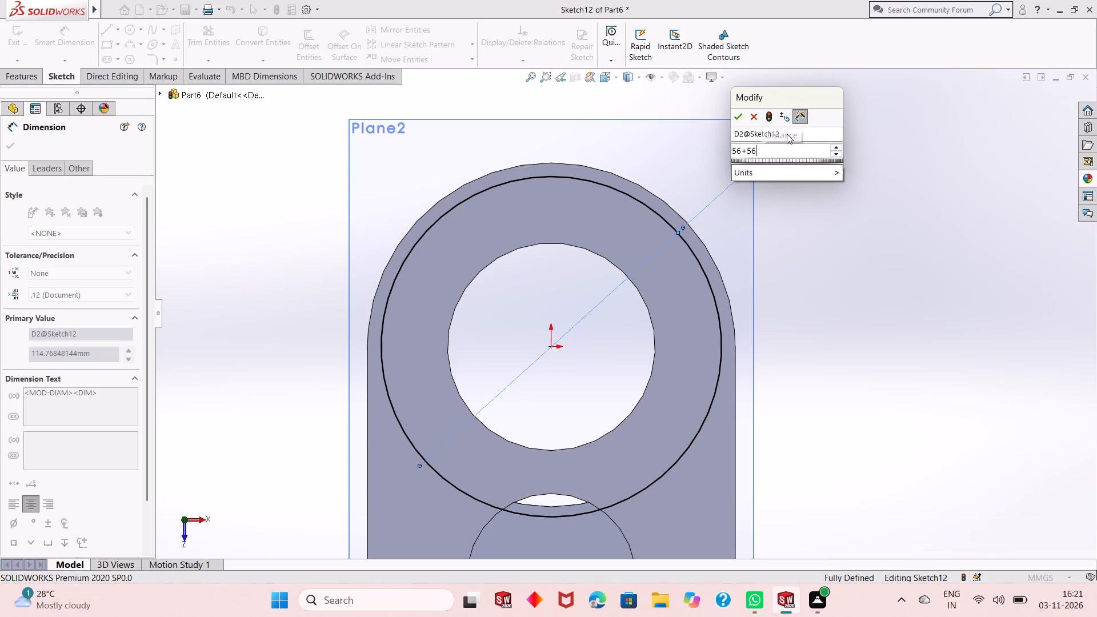
key("Return")
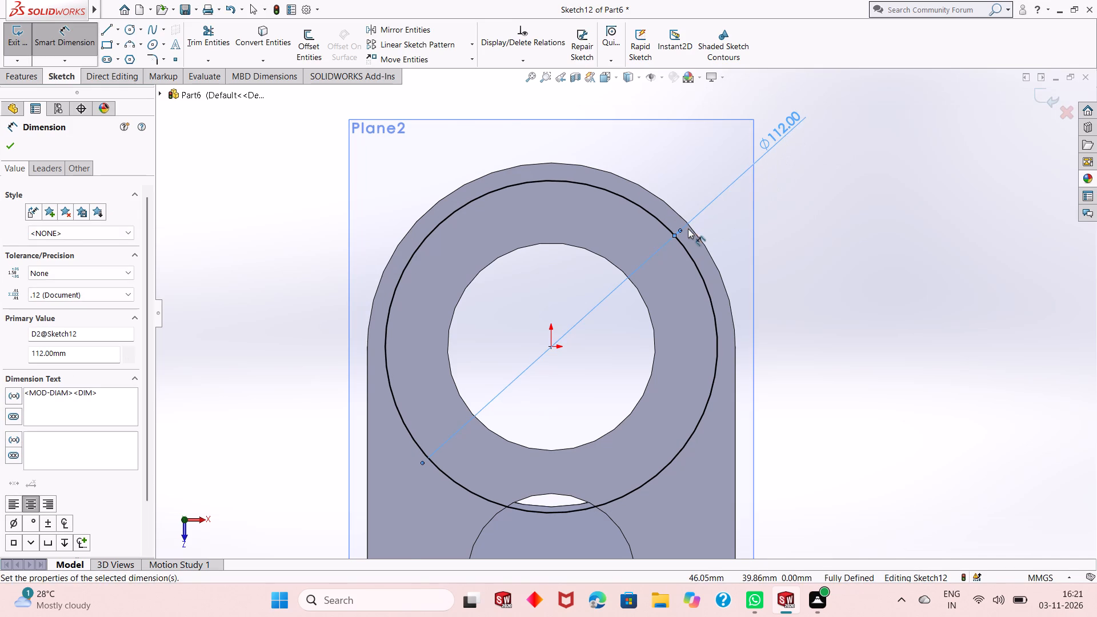
scroll(688, 229, "up", 3)
scroll(635, 281, "up", 5)
scroll(597, 402, "down", 3)
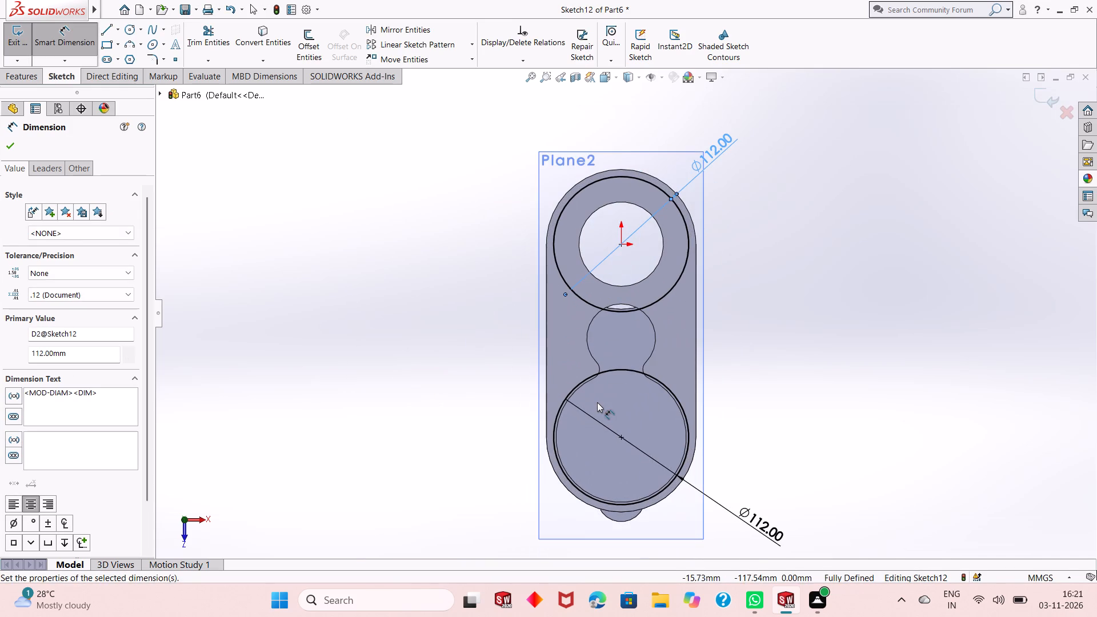
right_click(798, 189)
left_click(821, 224)
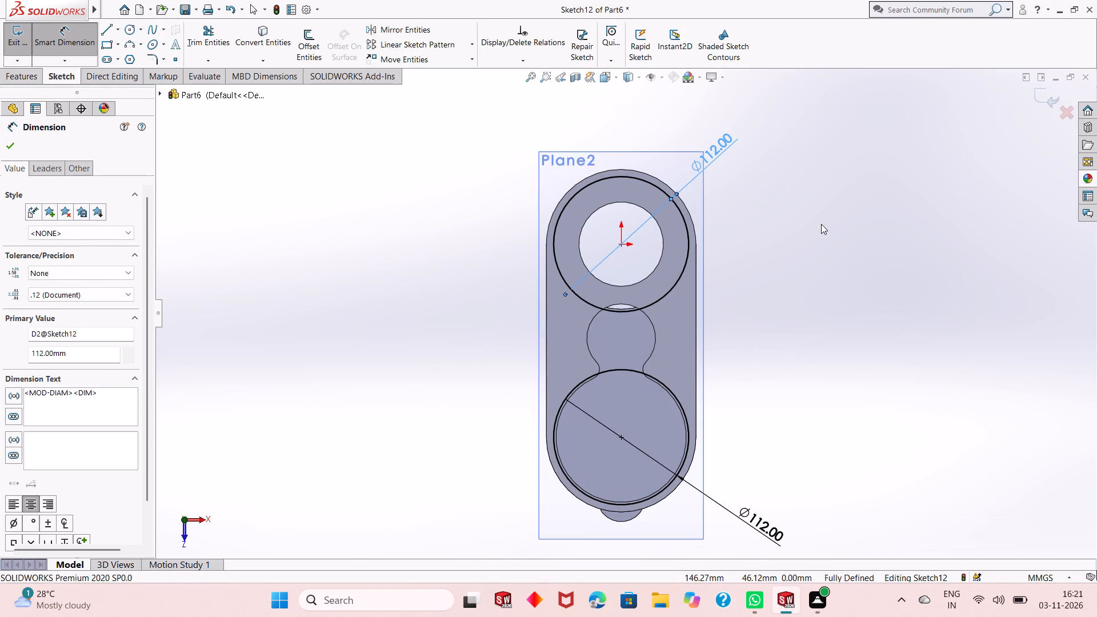
Sketch a vertical 160 mm line joining the outermost points of the two circles on the negative X side.
scroll(631, 371, "down", 2)
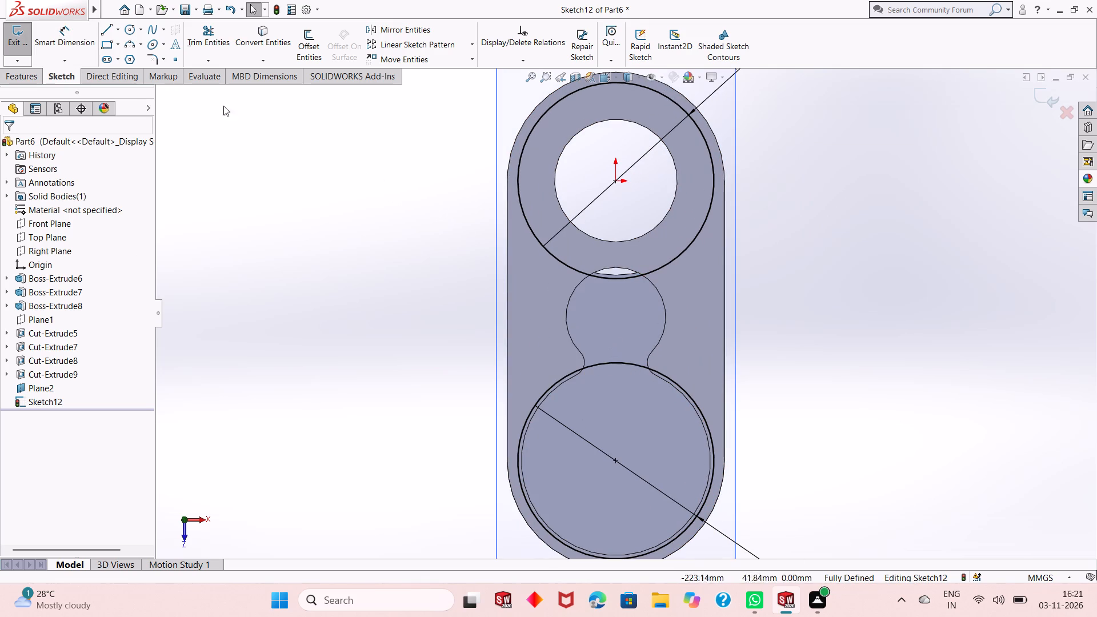
left_click(104, 32)
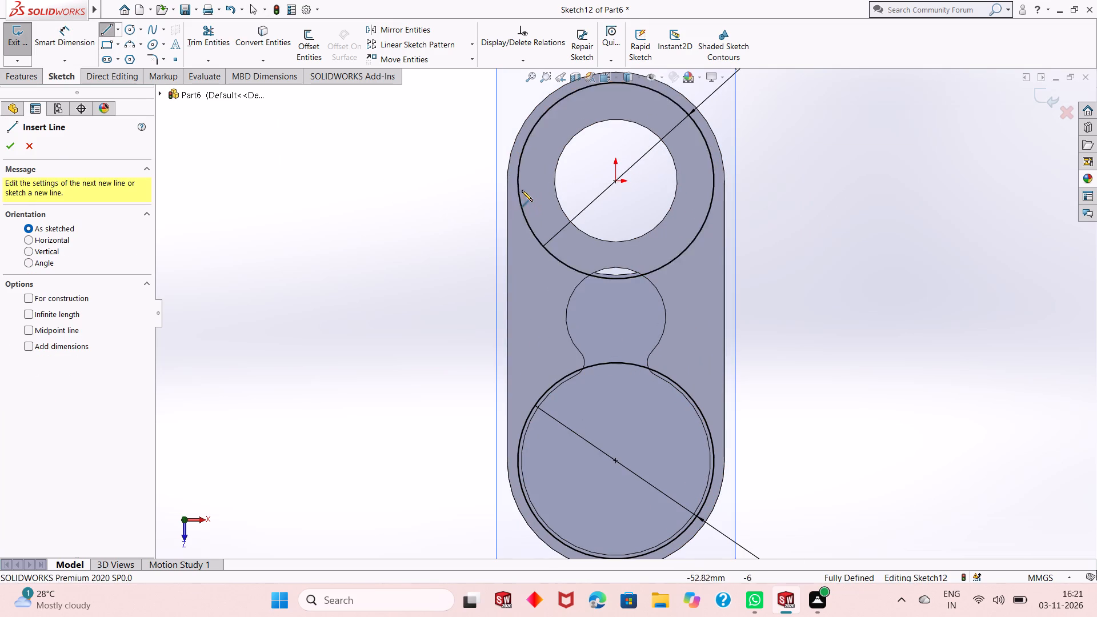
left_click(521, 179)
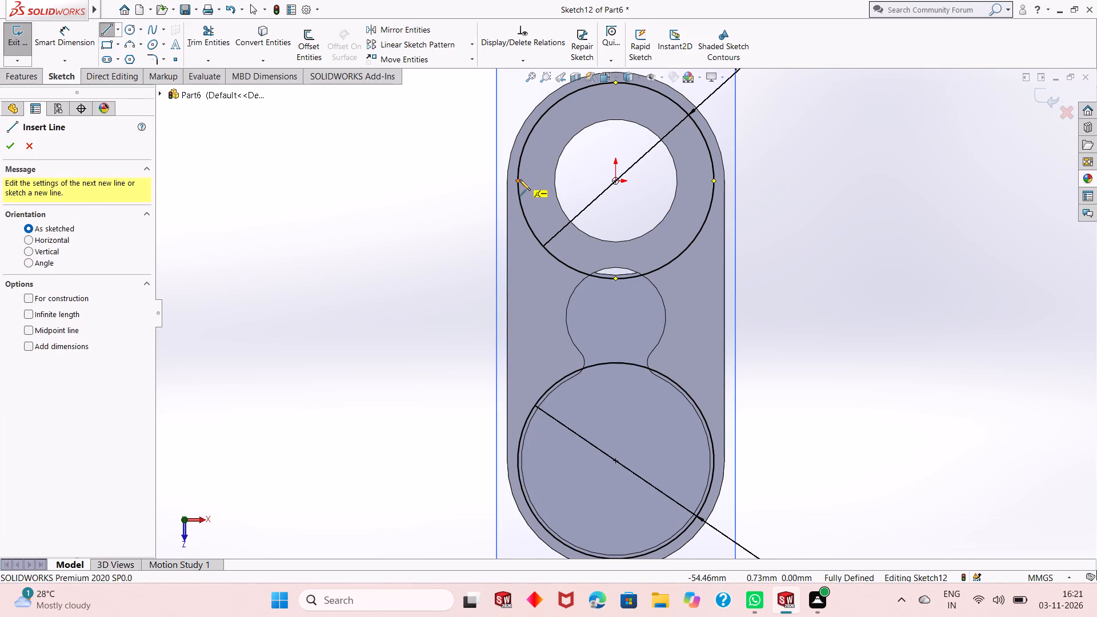
left_click(518, 460)
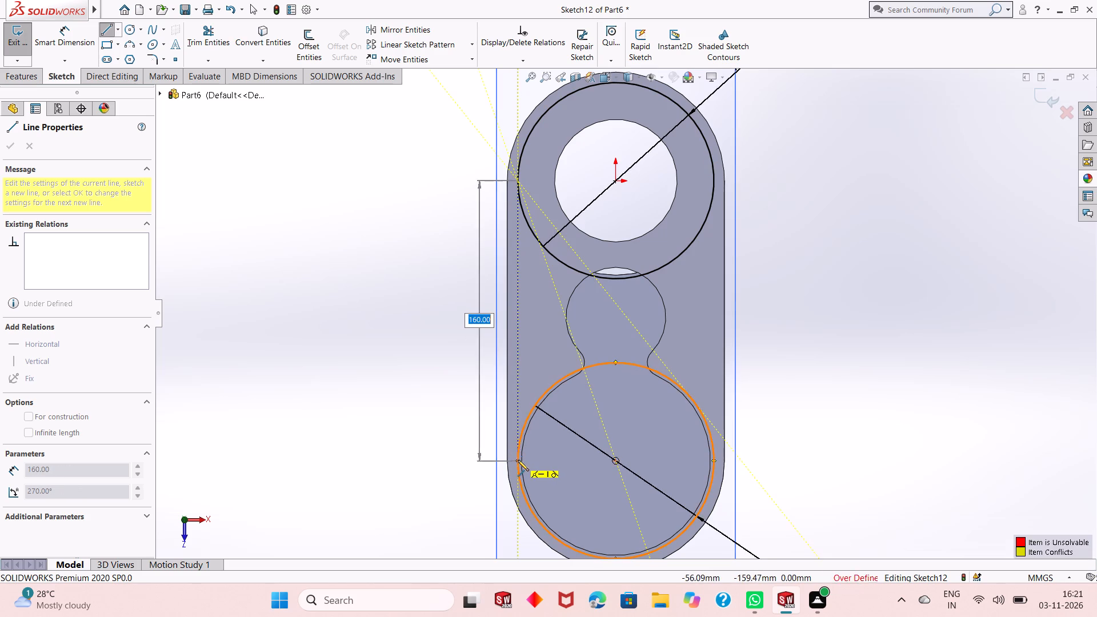
key("Escape")
key("Escape")
key("Escape")
key("Escape")
key("Escape")
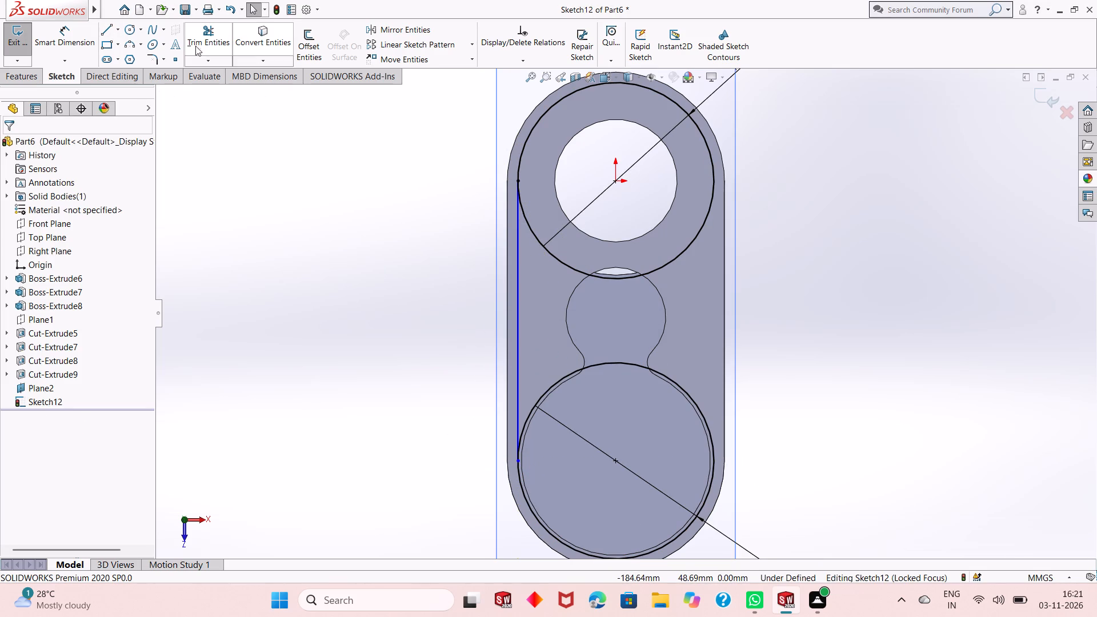
Sketch a matching vertical 160 mm line joining the two circles' outermost points on the positive X side.
left_click(104, 29)
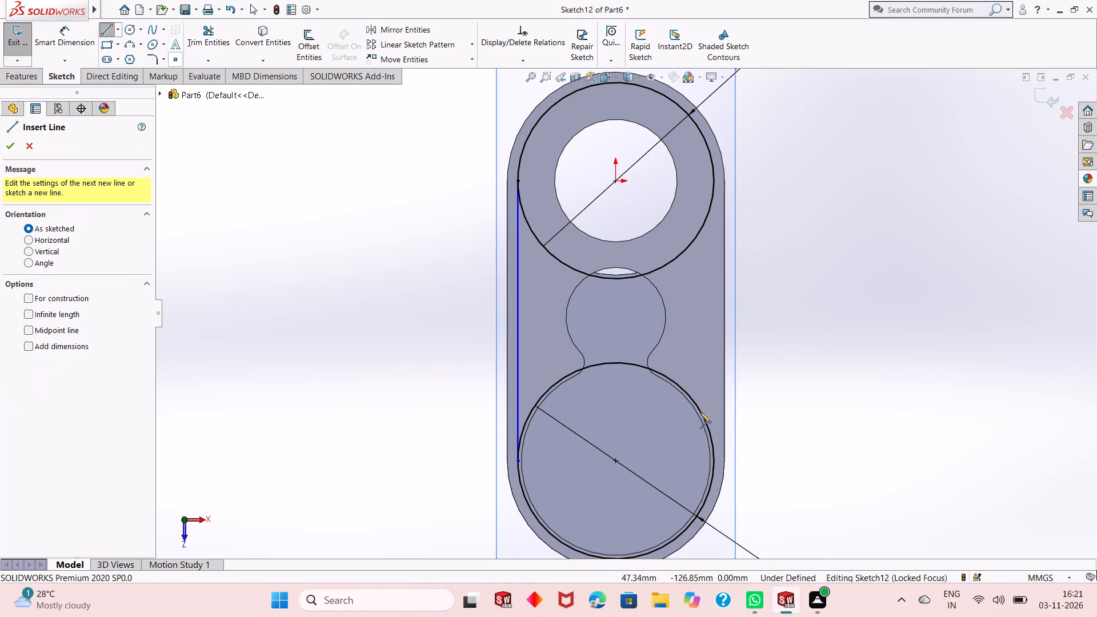
left_click(714, 459)
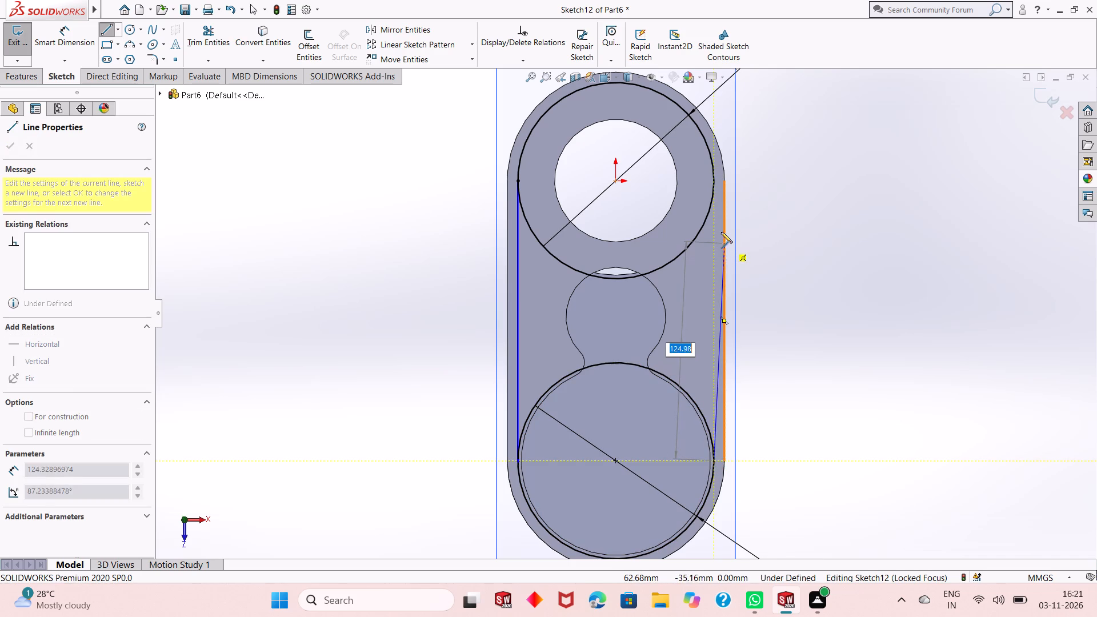
left_click(714, 182)
key("Escape")
key("Escape")
key("Escape")
key("Escape")
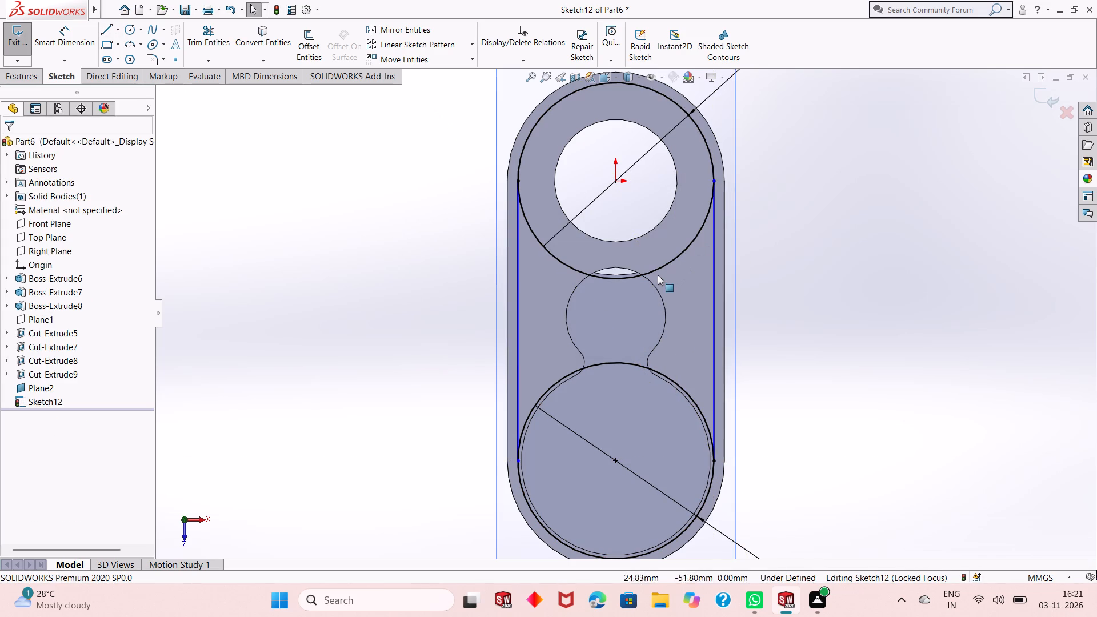
Add a tangent relation between the positive X side line and the circle around the origin.
scroll(658, 275, "up", 1)
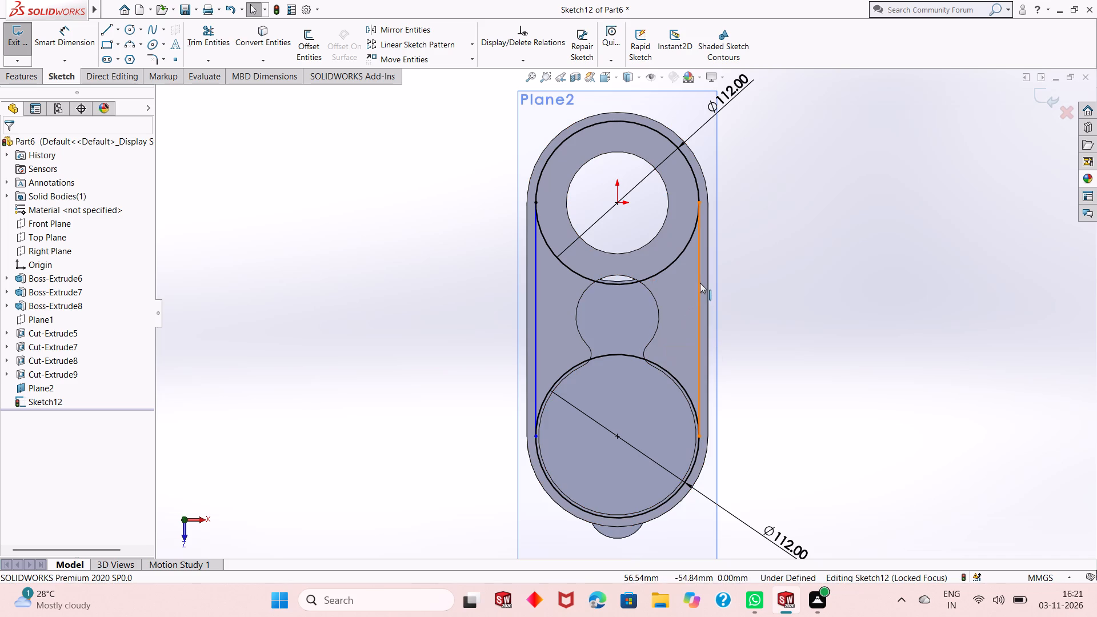
left_click(700, 283)
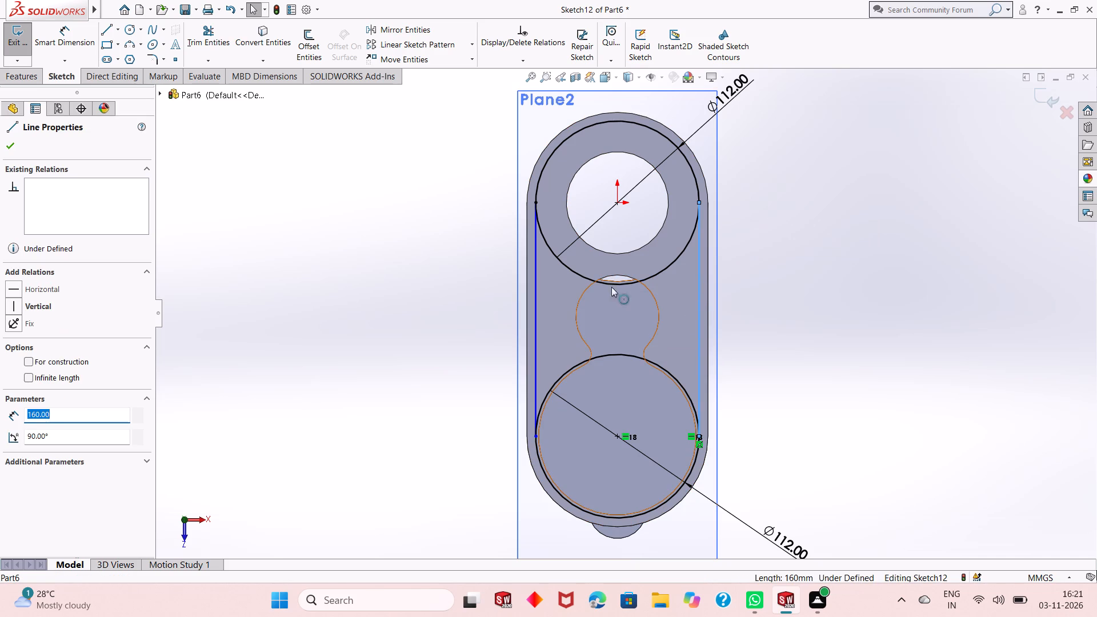
scroll(638, 230, "down", 4)
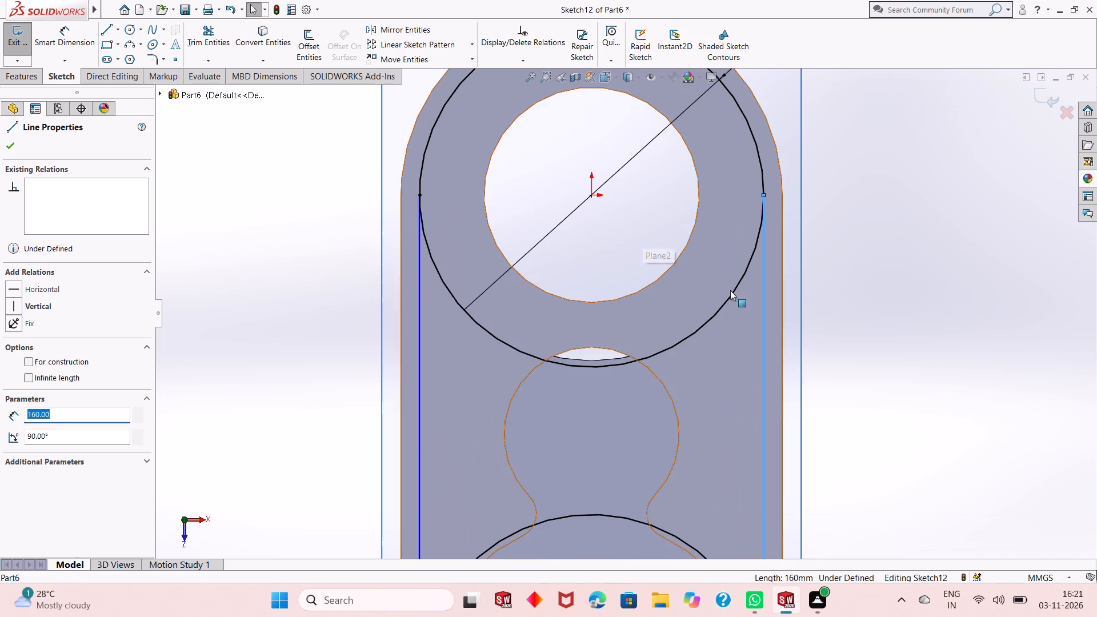
left_click(739, 283, "ctrl")
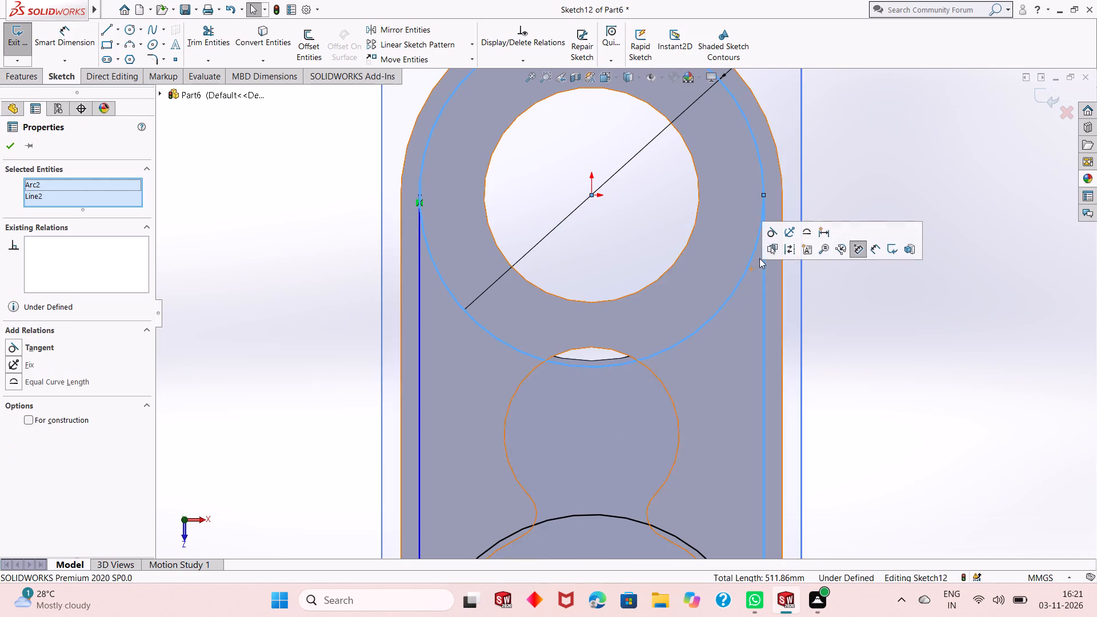
left_click(771, 231)
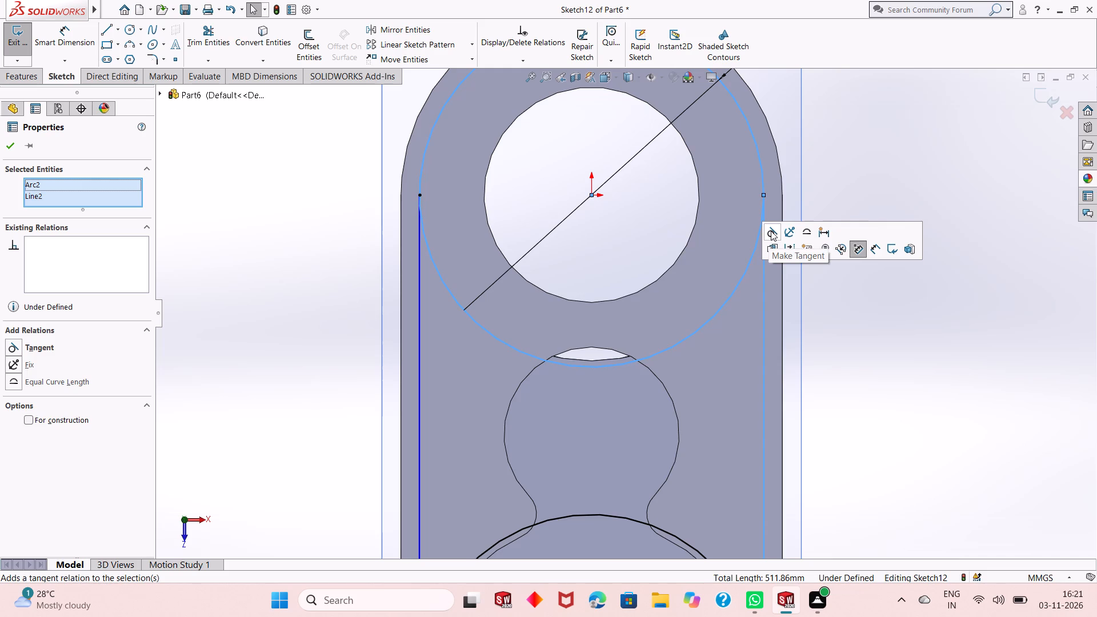
key("Escape")
key("Escape")
key("Escape")
Examine the junction between the positive X side line and the circle around the origin.
scroll(733, 278, "up", 3)
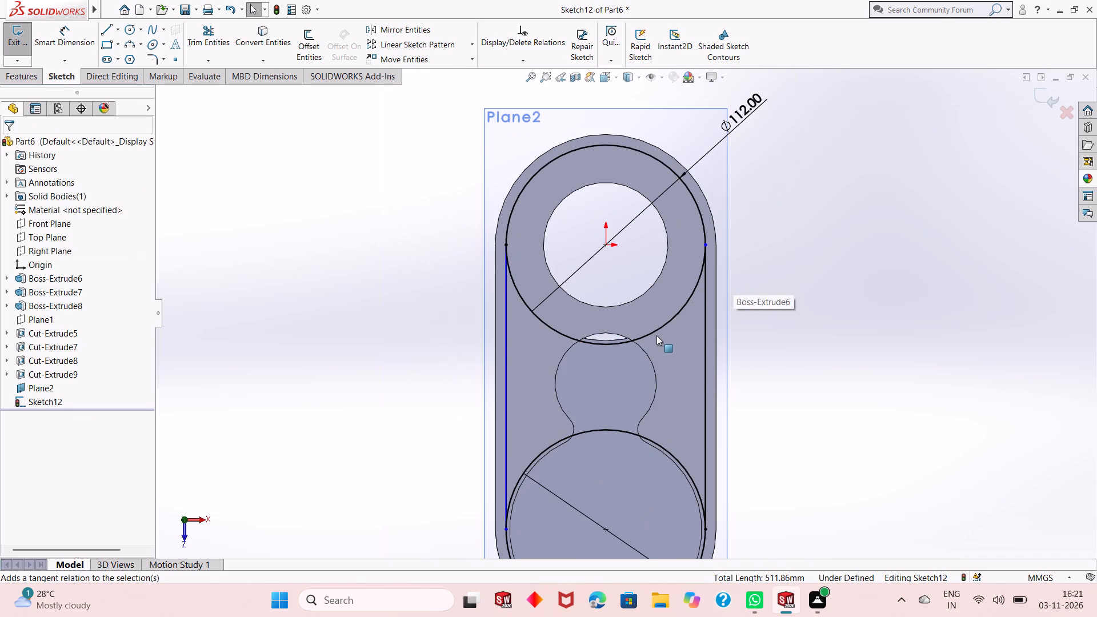
scroll(698, 261, "down", 3)
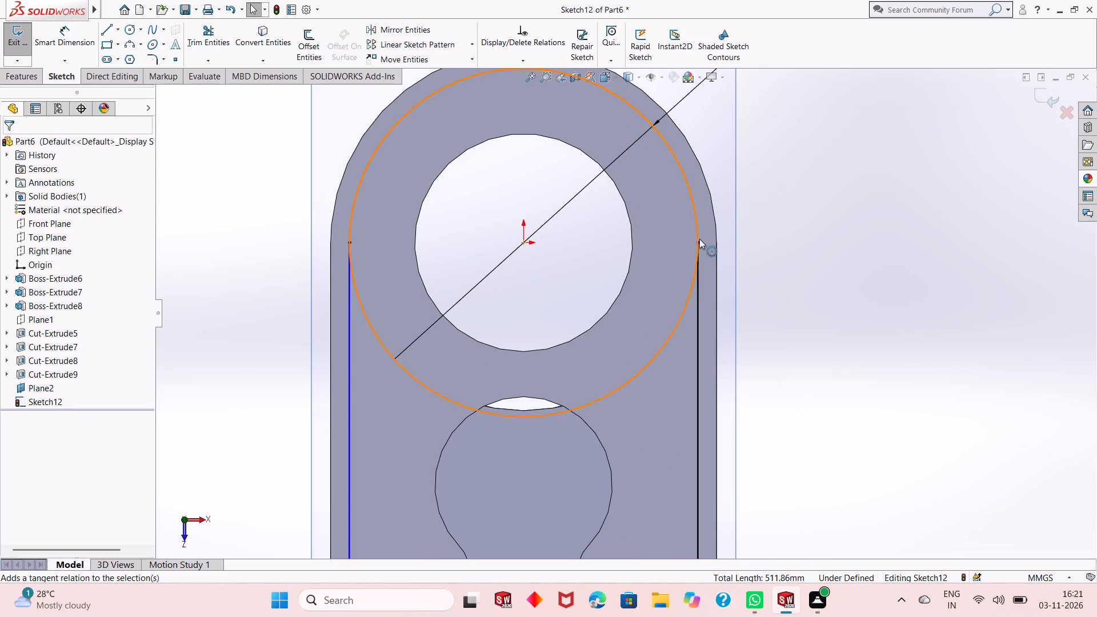
scroll(699, 242, "down", 4)
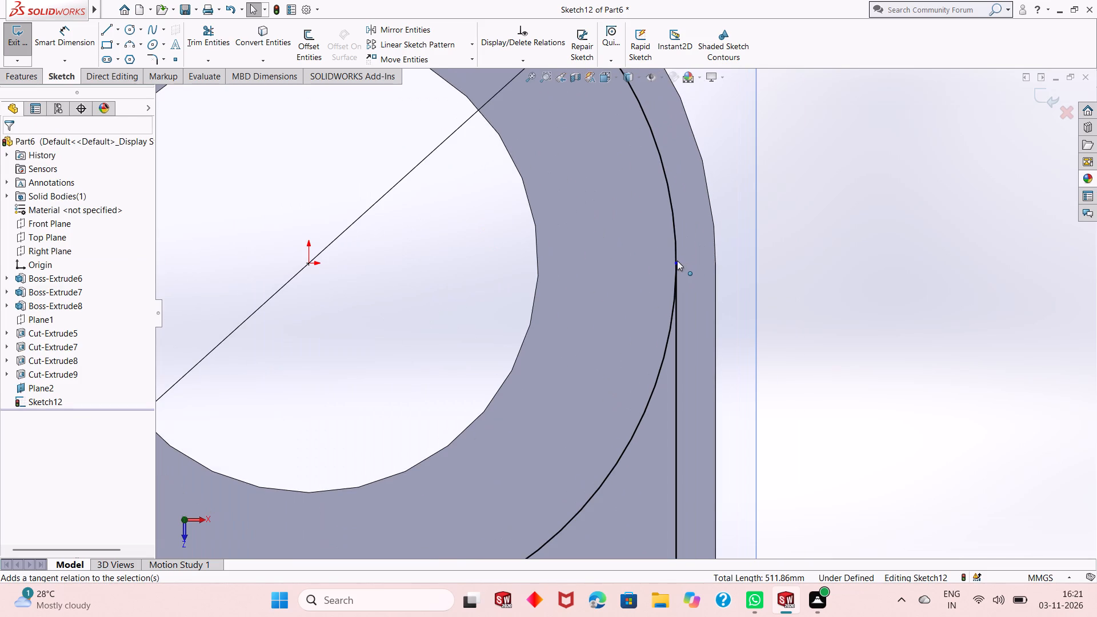
key("Escape")
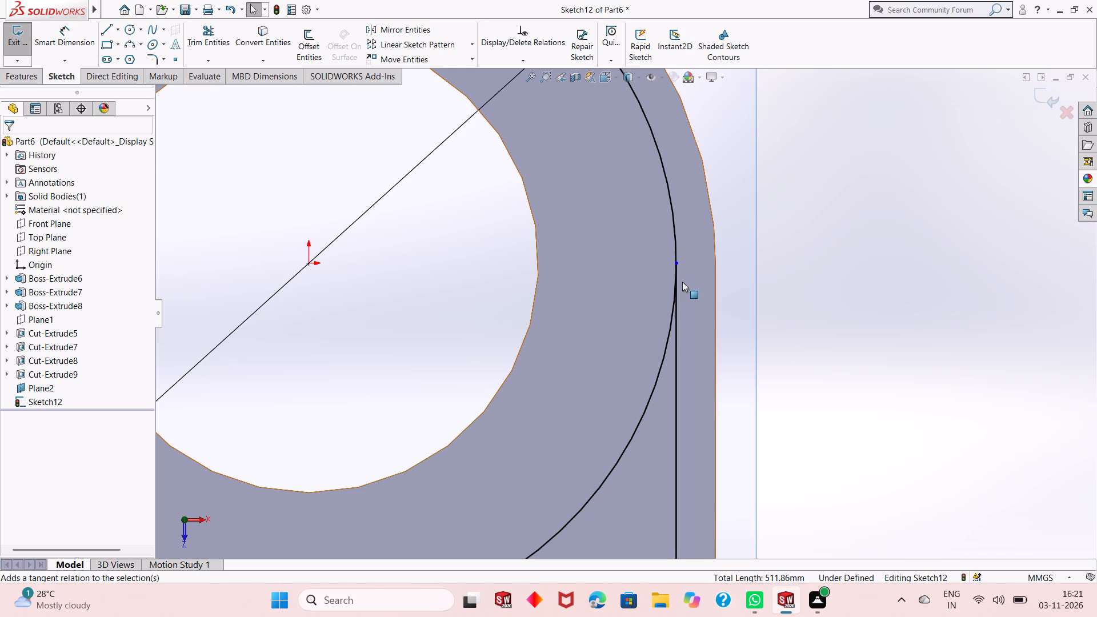
scroll(655, 297, "up", 4)
scroll(643, 305, "down", 13)
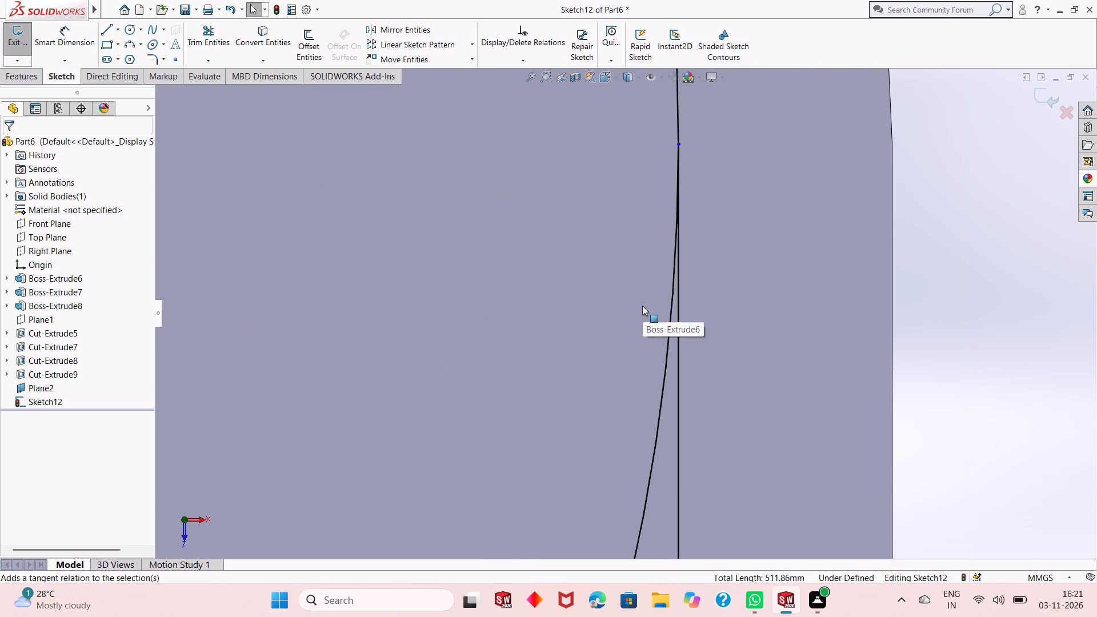
scroll(642, 306, "up", 12)
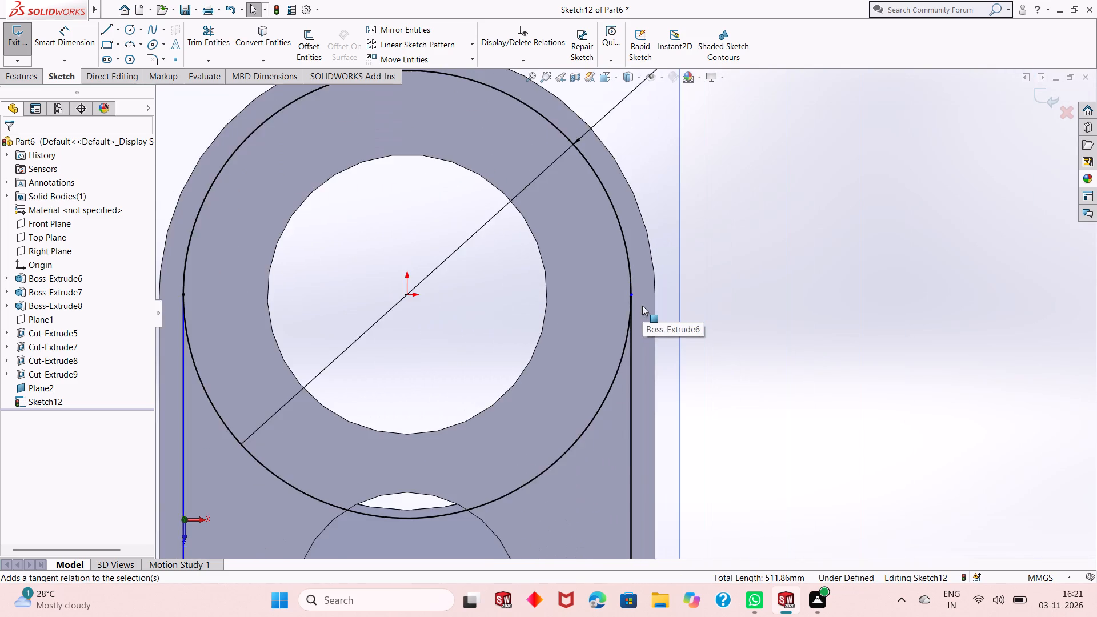
scroll(642, 306, "up", 7)
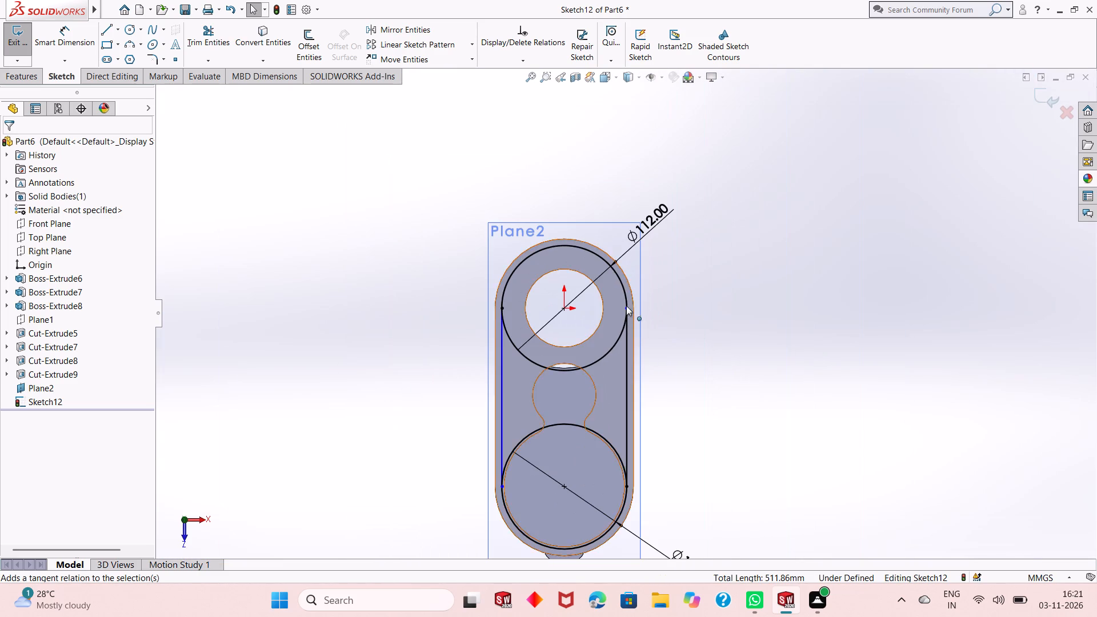
scroll(626, 306, "down", 13)
scroll(654, 343, "down", 3)
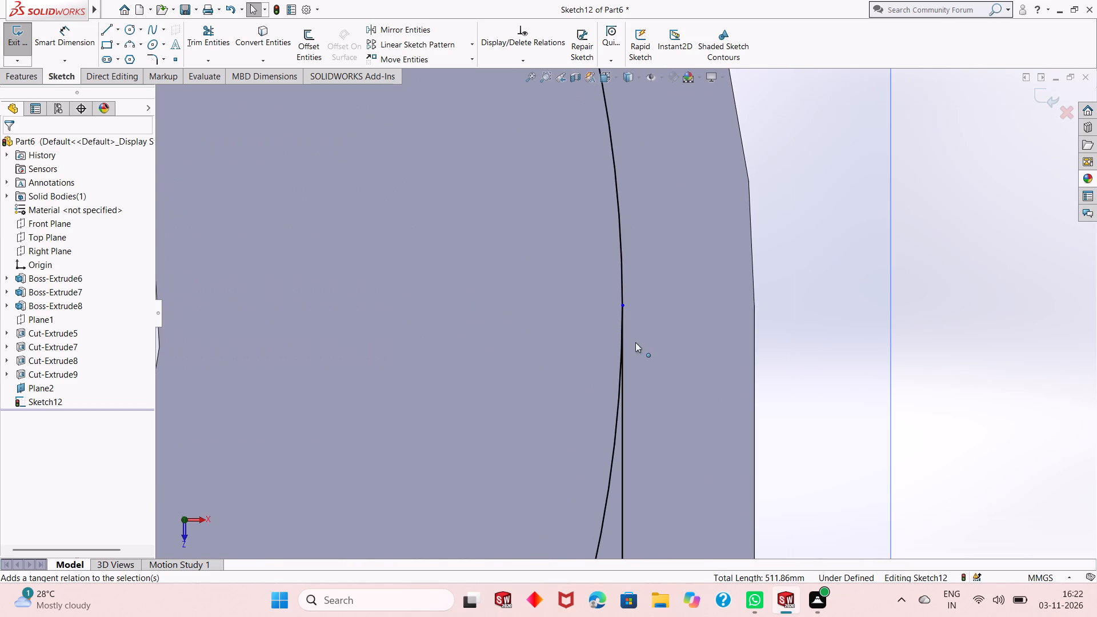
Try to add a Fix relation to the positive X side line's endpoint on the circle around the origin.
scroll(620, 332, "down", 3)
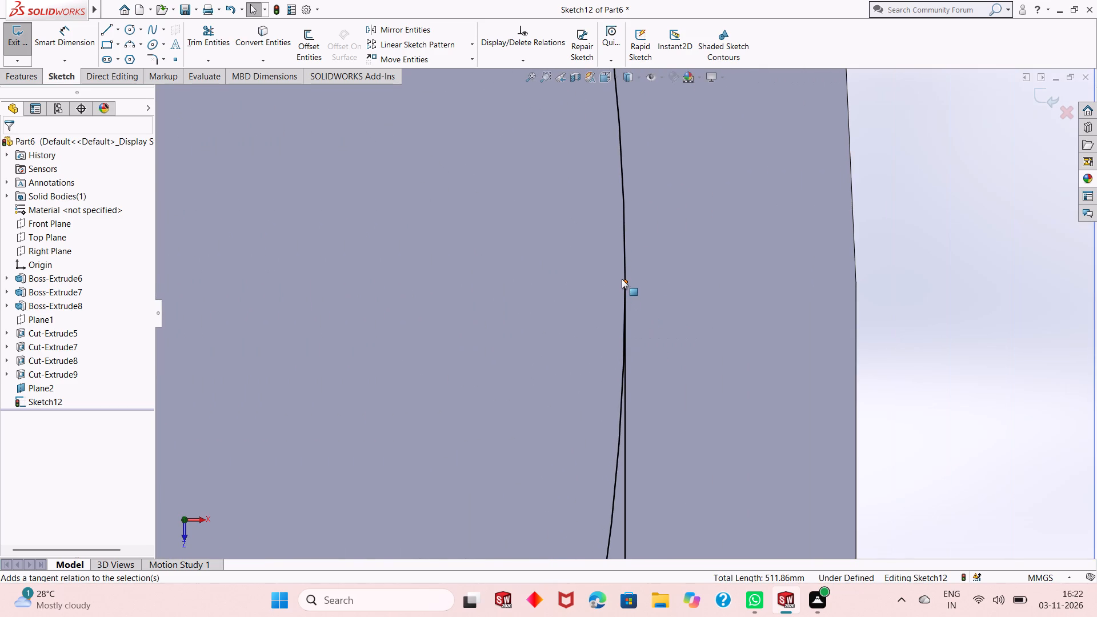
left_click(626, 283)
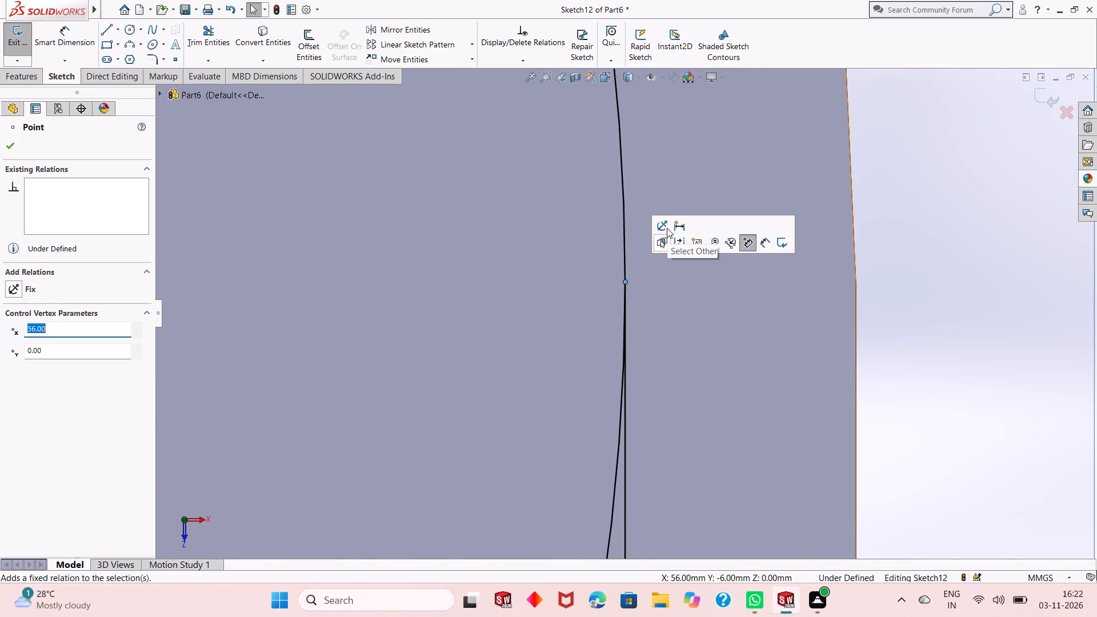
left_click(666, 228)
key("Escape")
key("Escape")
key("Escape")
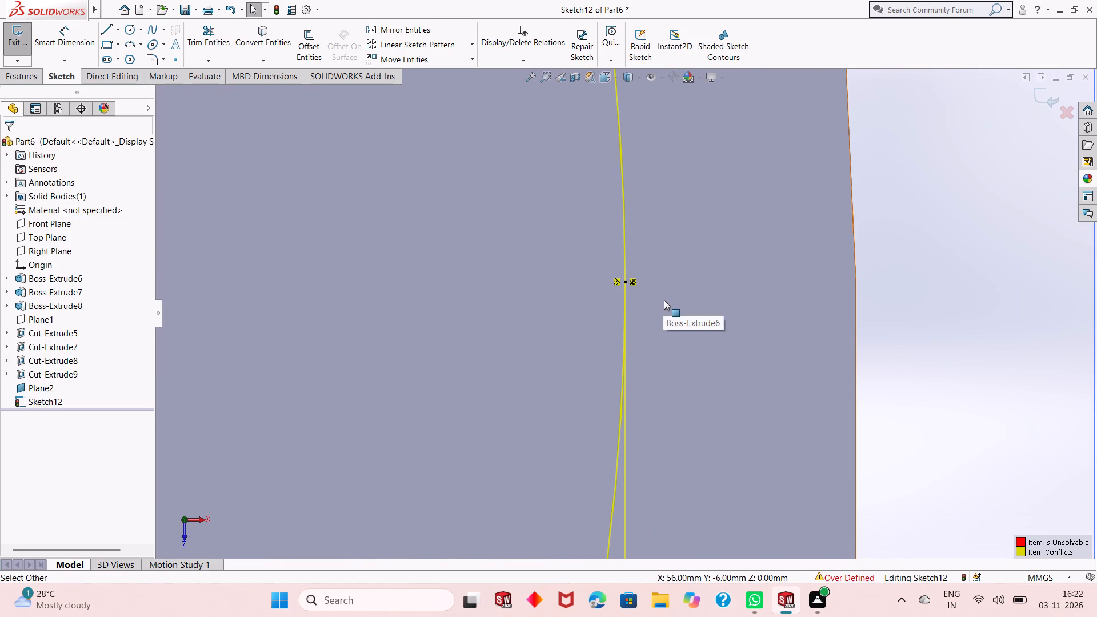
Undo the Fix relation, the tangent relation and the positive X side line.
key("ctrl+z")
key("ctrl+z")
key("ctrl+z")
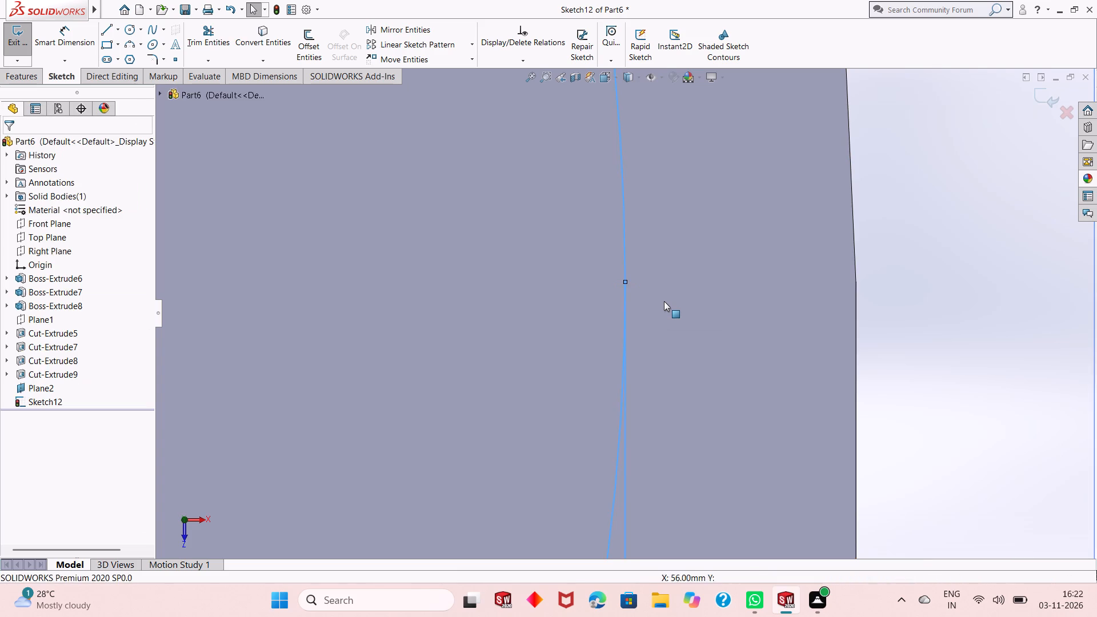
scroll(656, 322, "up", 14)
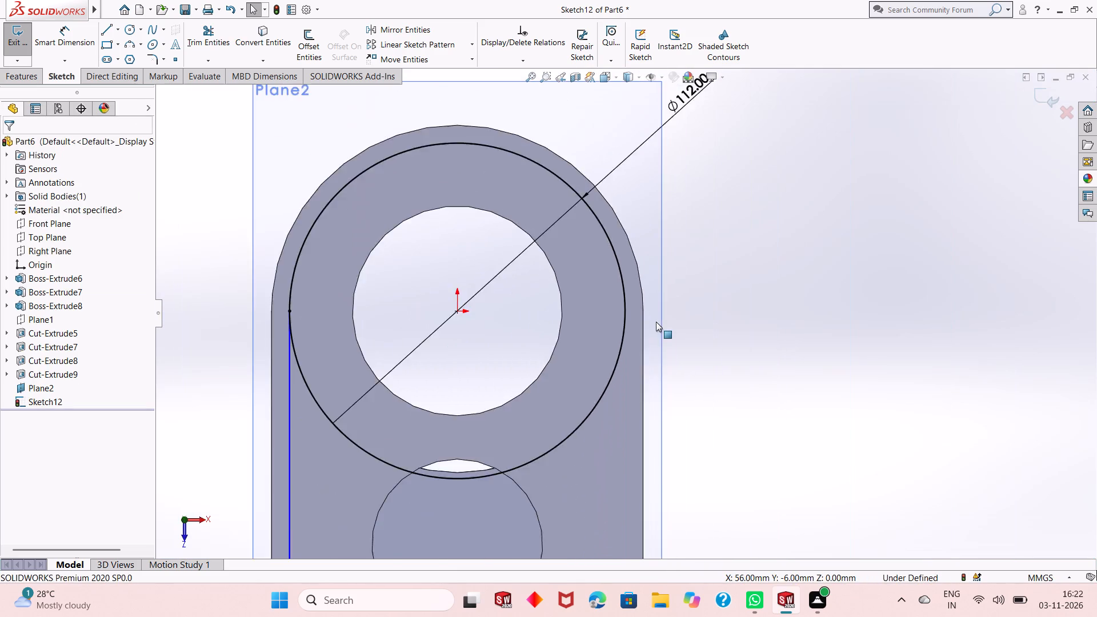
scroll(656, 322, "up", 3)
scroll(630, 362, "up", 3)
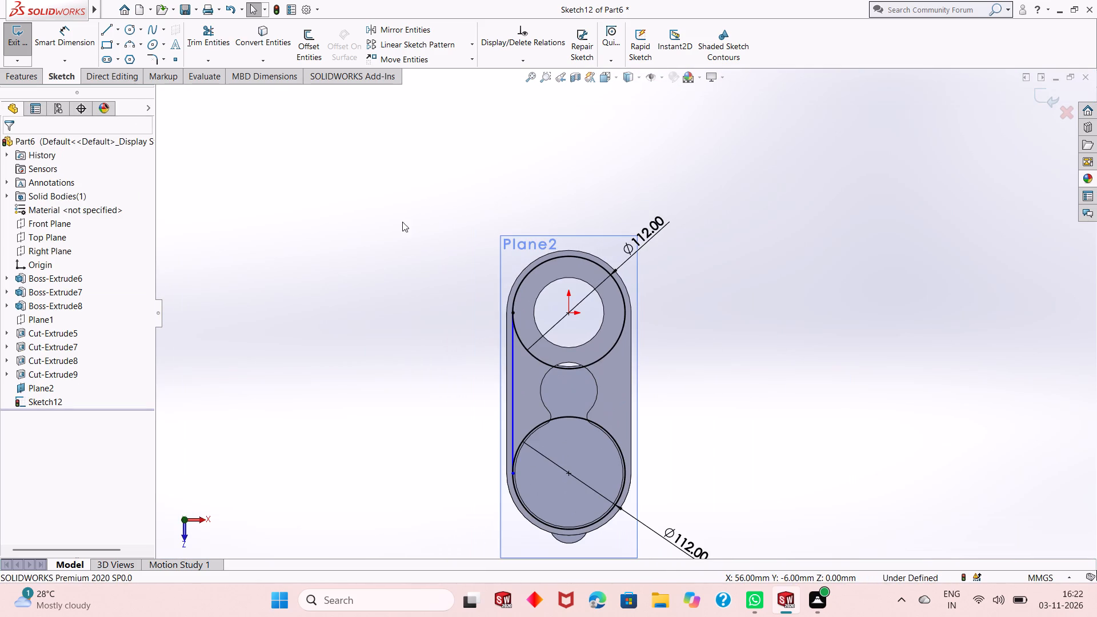
Sketch a vertical 160 mm line joining the outermost points of the two 112 mm circles on the positive X side.
left_click(110, 26)
scroll(622, 323, "down", 5)
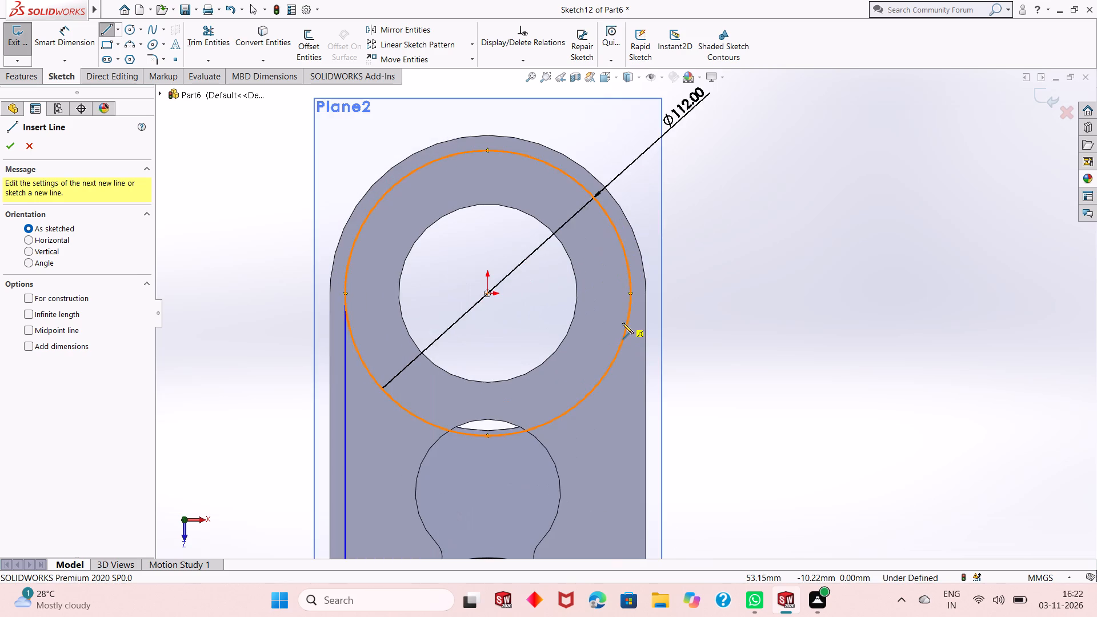
left_click(630, 293)
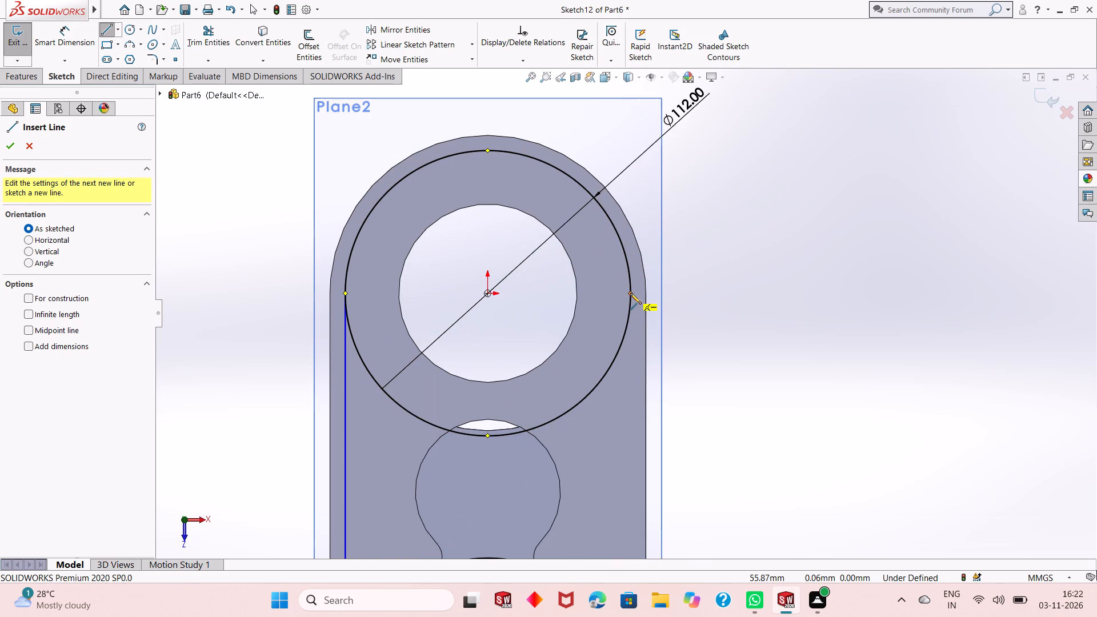
scroll(716, 210, "down", 3)
scroll(716, 210, "up", 4)
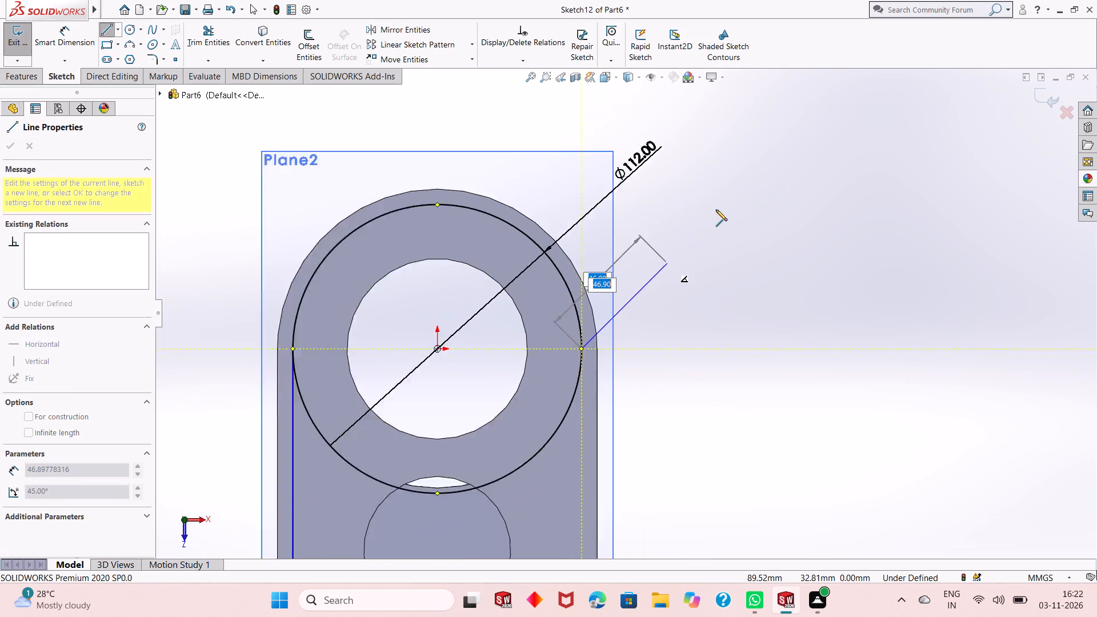
scroll(716, 210, "up", 6)
scroll(602, 443, "down", 7)
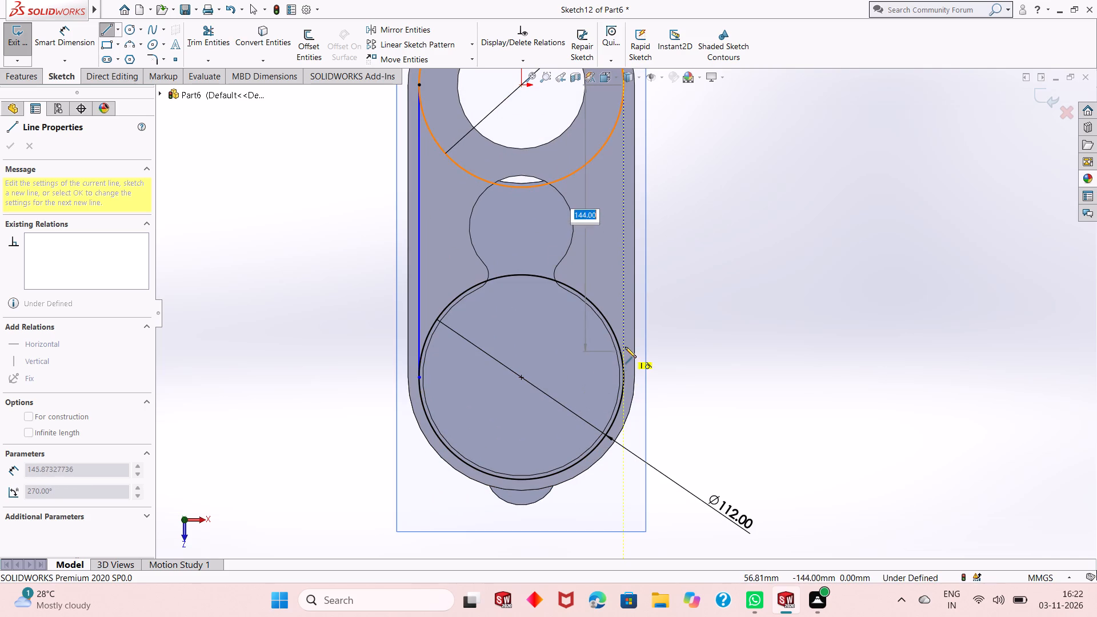
scroll(625, 347, "down", 2)
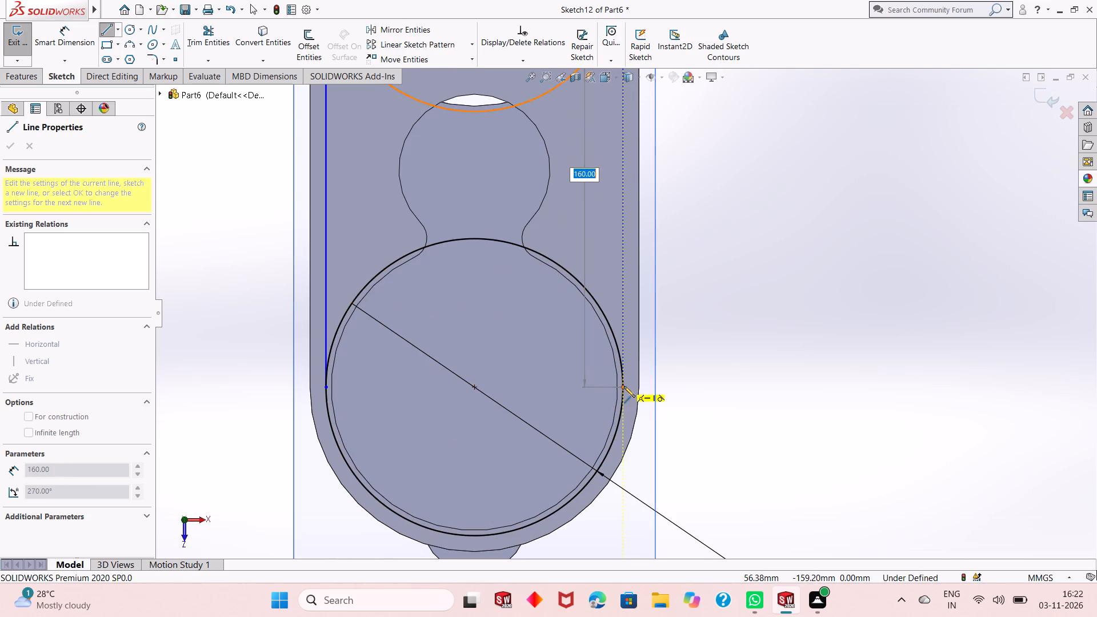
left_click(622, 386)
key("Escape")
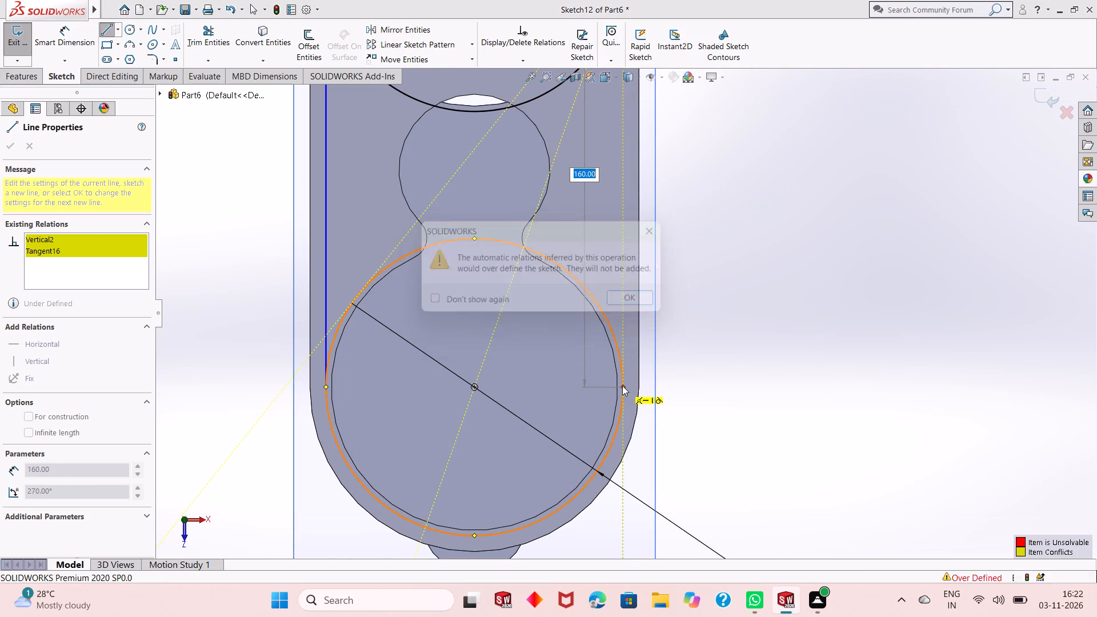
key("Escape")
key("Escape")
key("Escape")
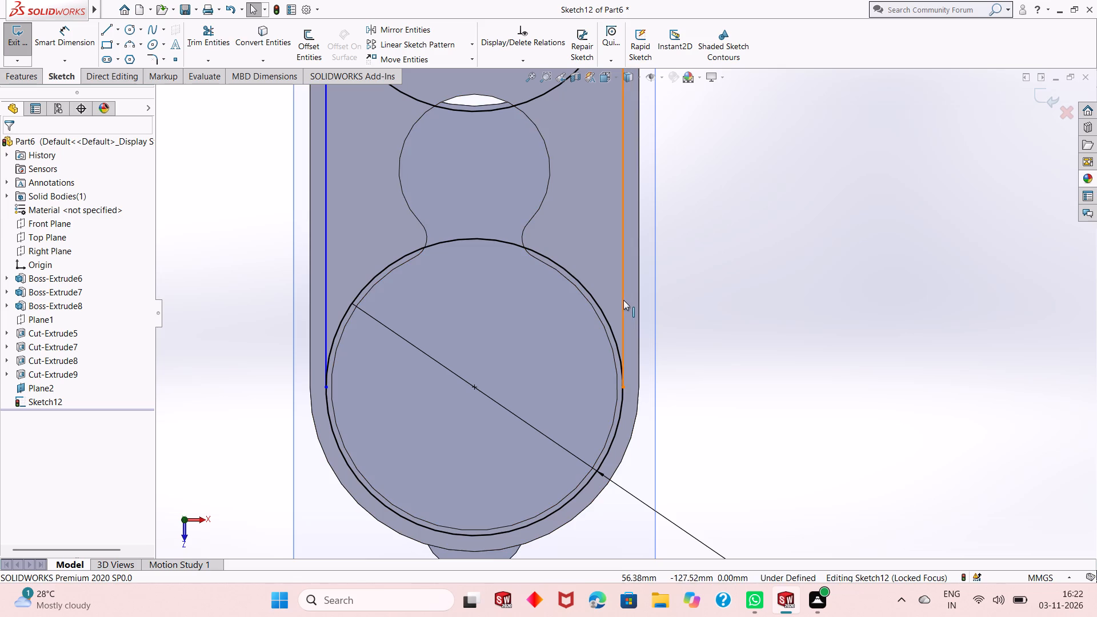
Add a tangent relation between the positive X side line and the 112 mm circle farther from the origin.
left_click(623, 299)
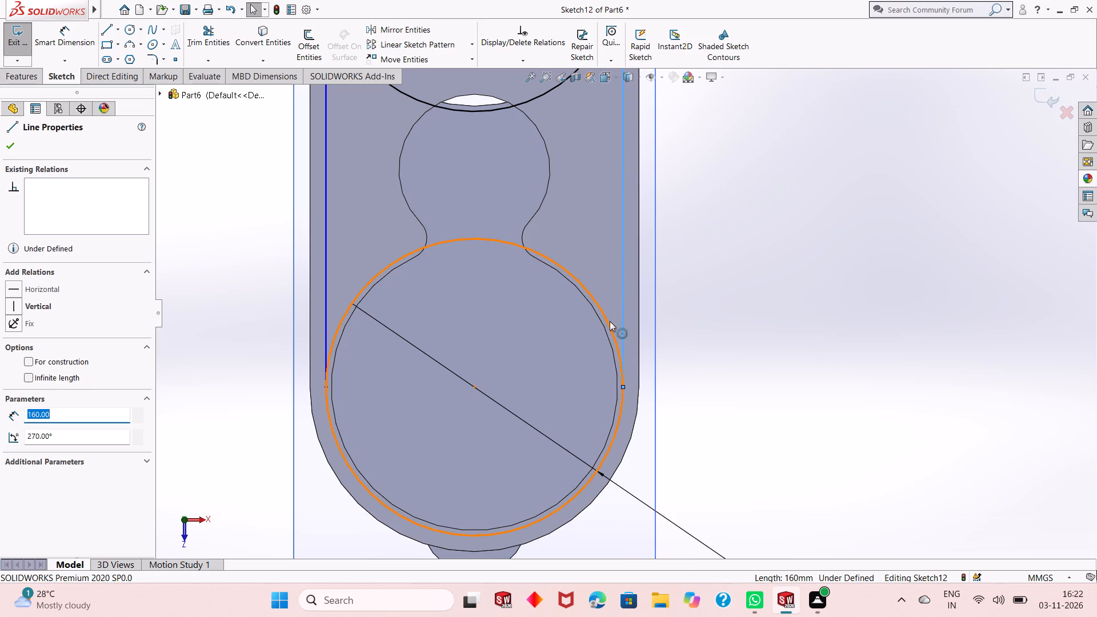
left_click(610, 324, "ctrl")
left_click(643, 278)
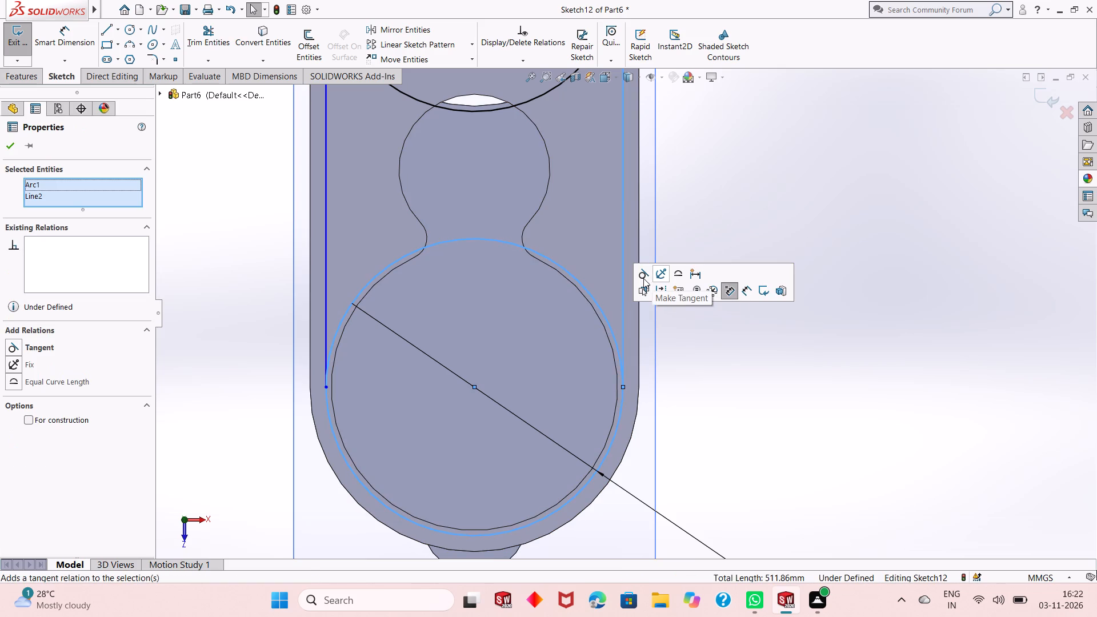
key("Escape")
key("Escape")
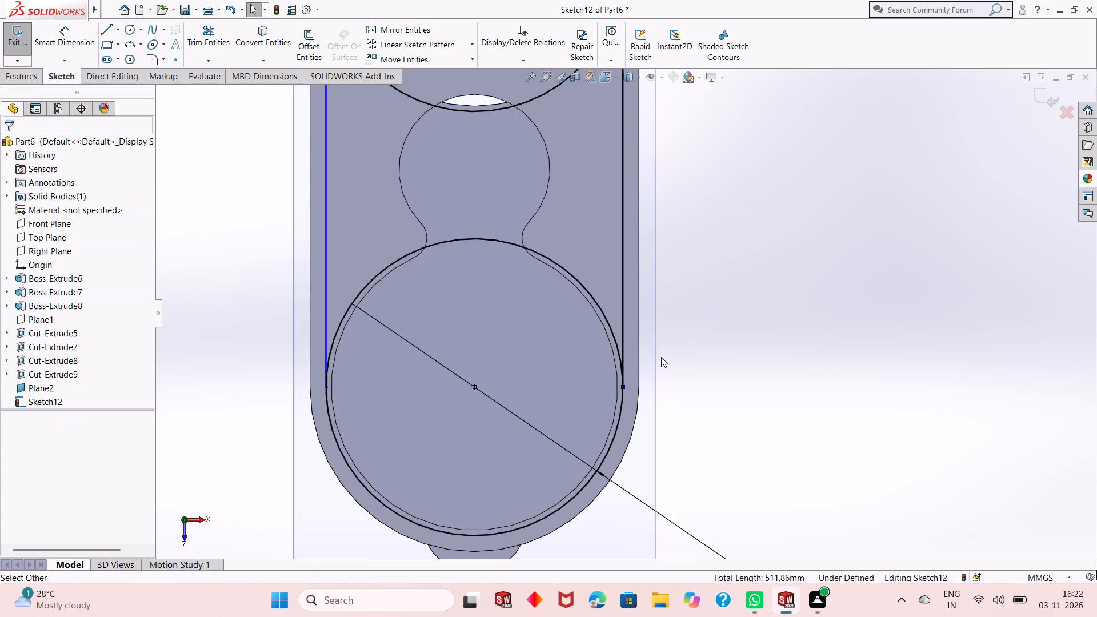
Add a tangent relation between the negative X side line and the 112 mm circle around the origin.
scroll(675, 381, "up", 4)
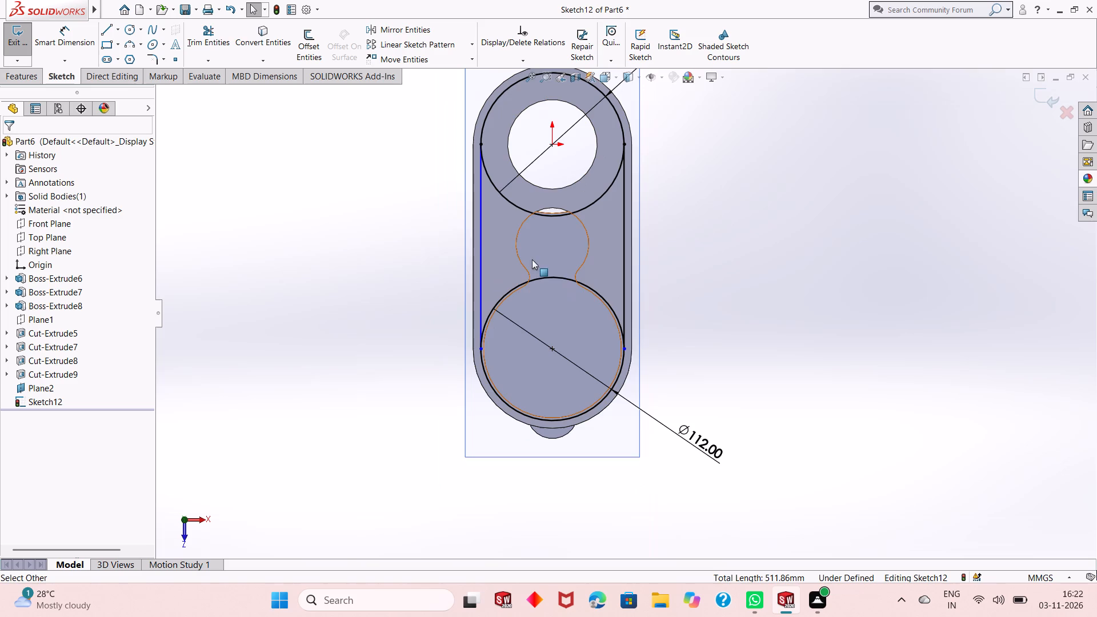
scroll(517, 221, "down", 2)
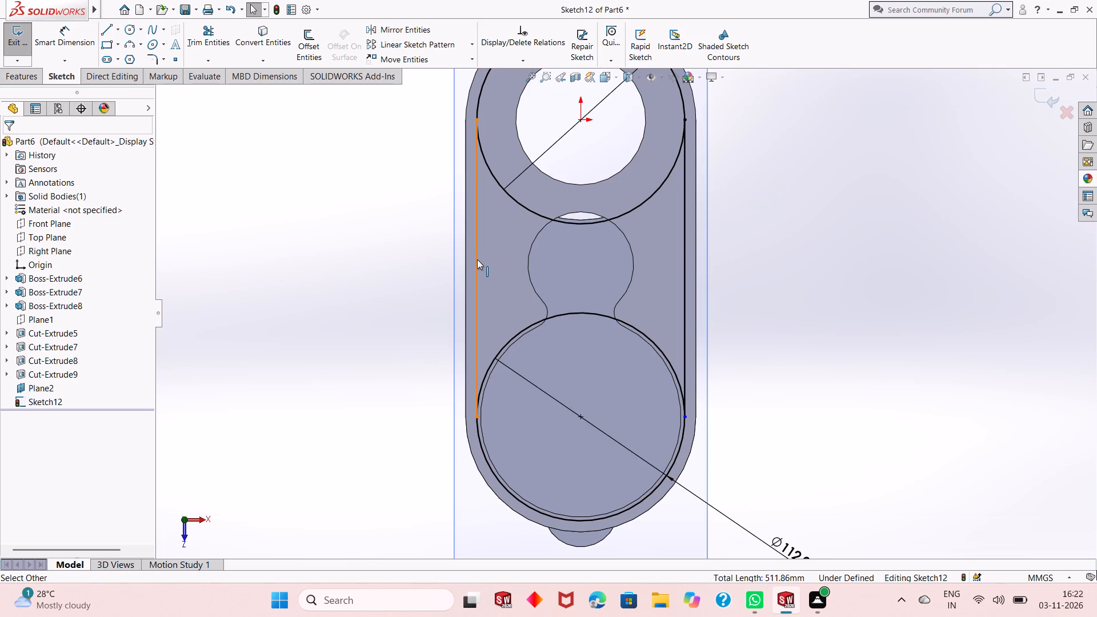
left_click(476, 261)
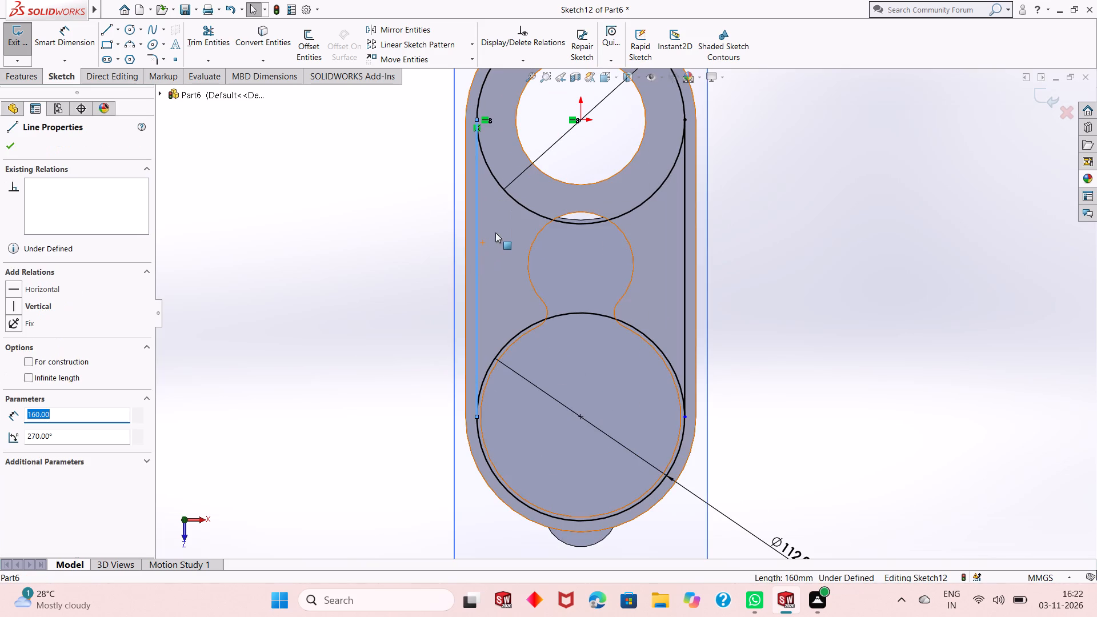
left_click(534, 214, "ctrl")
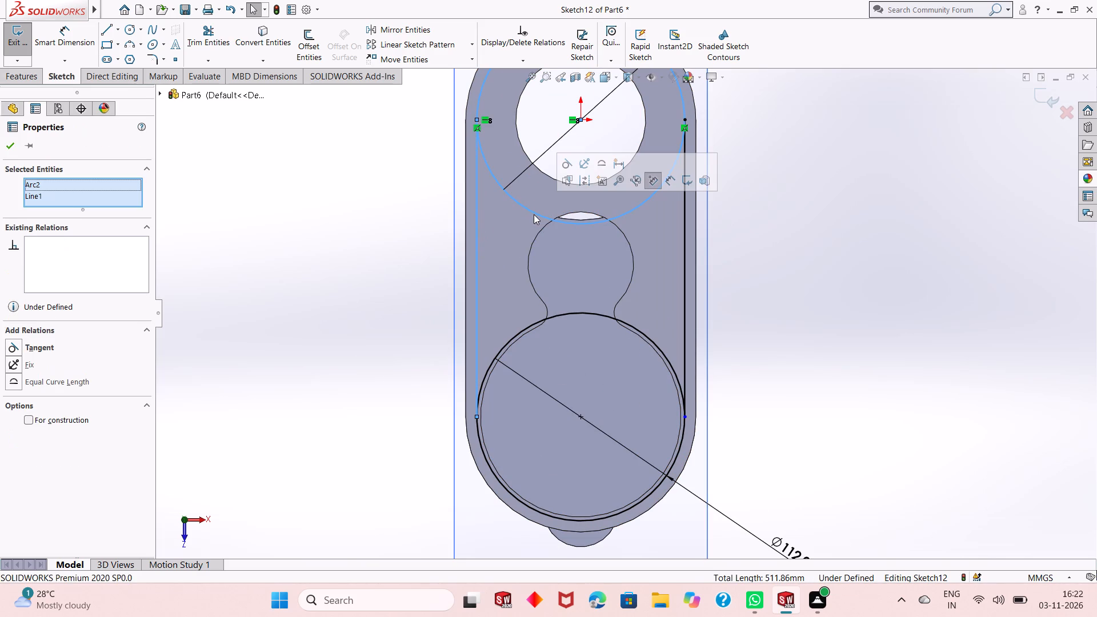
left_click(567, 163)
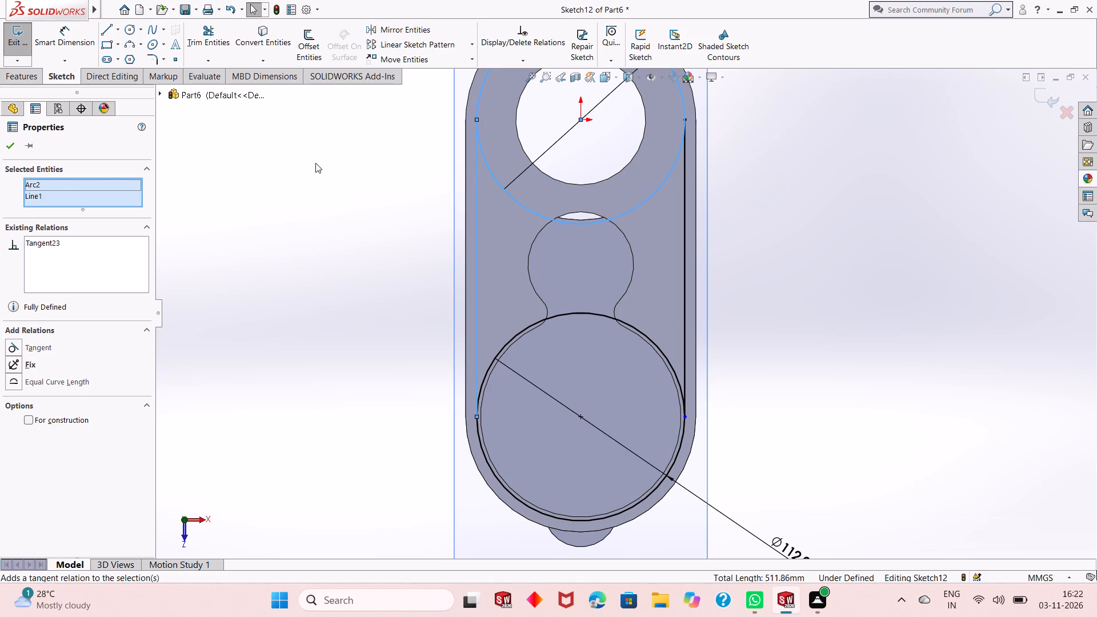
left_click(10, 144)
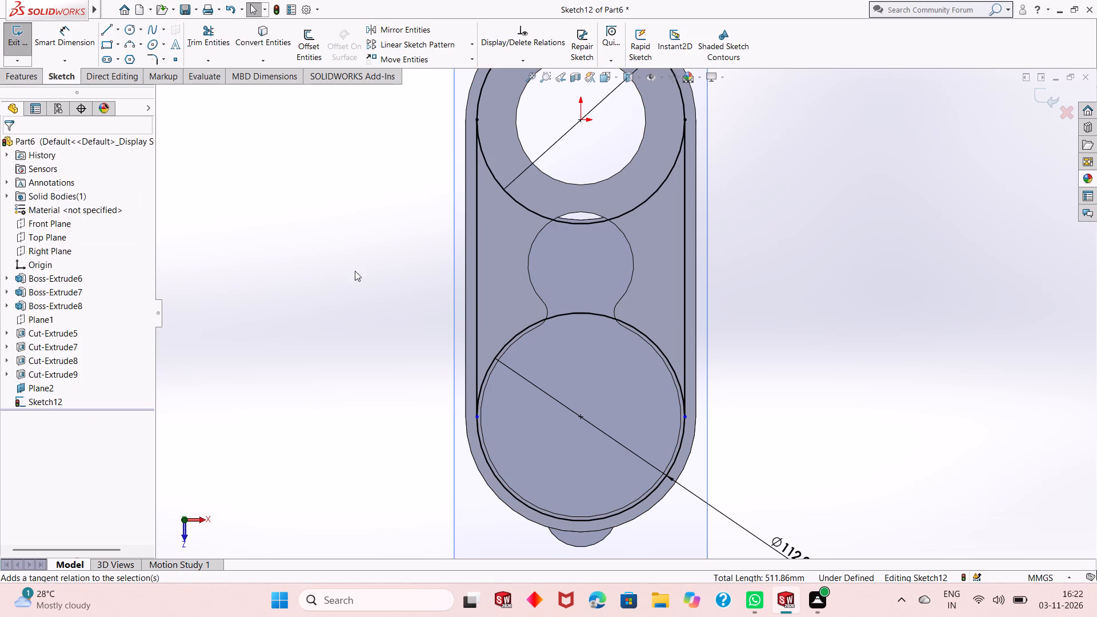
Trim the inner arcs of both 112 mm circles to leave a closed slot outline.
scroll(622, 322, "up", 1)
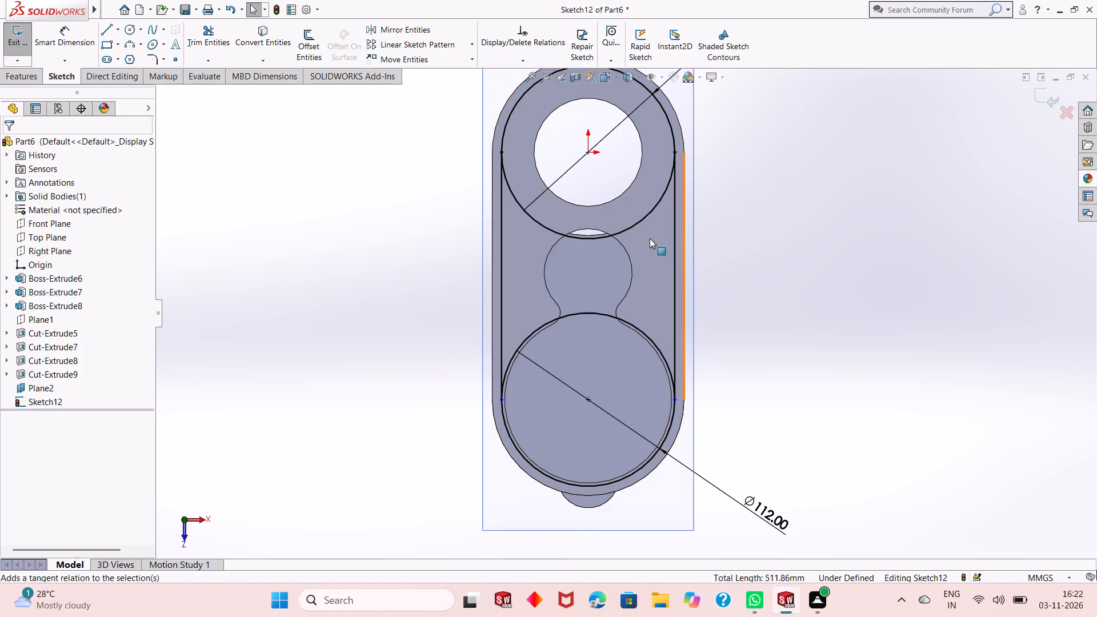
left_click(213, 43)
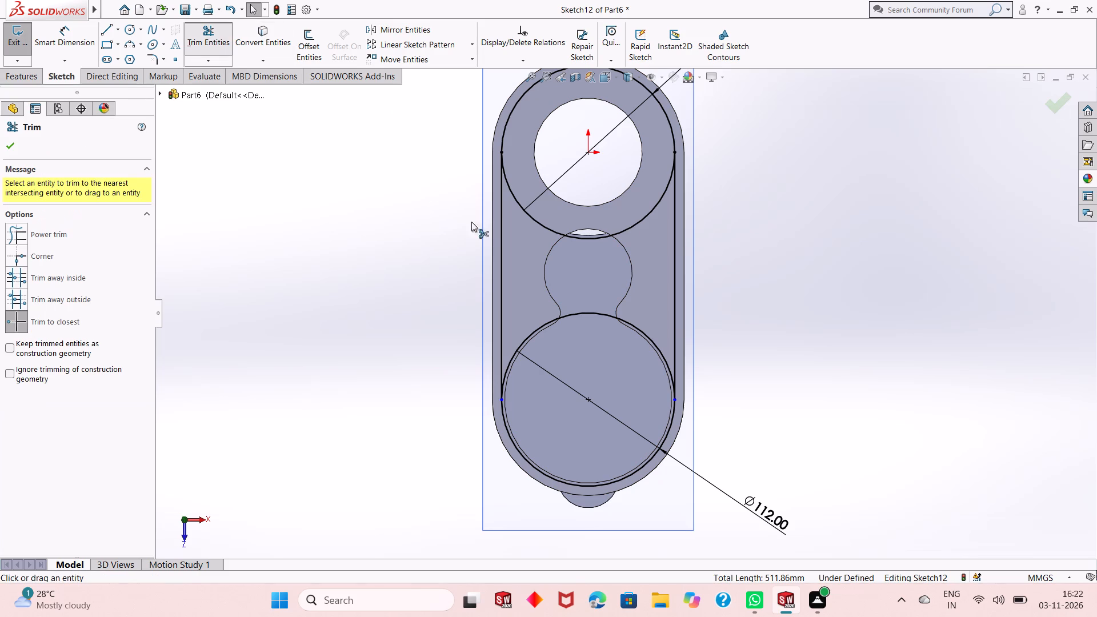
left_click(539, 222)
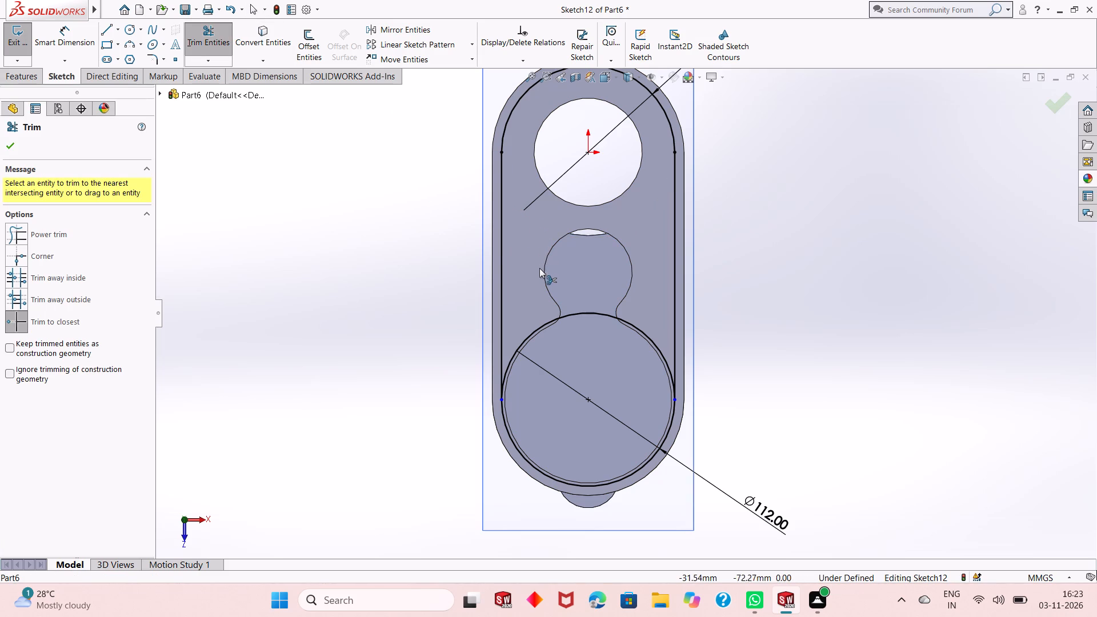
left_click(549, 321)
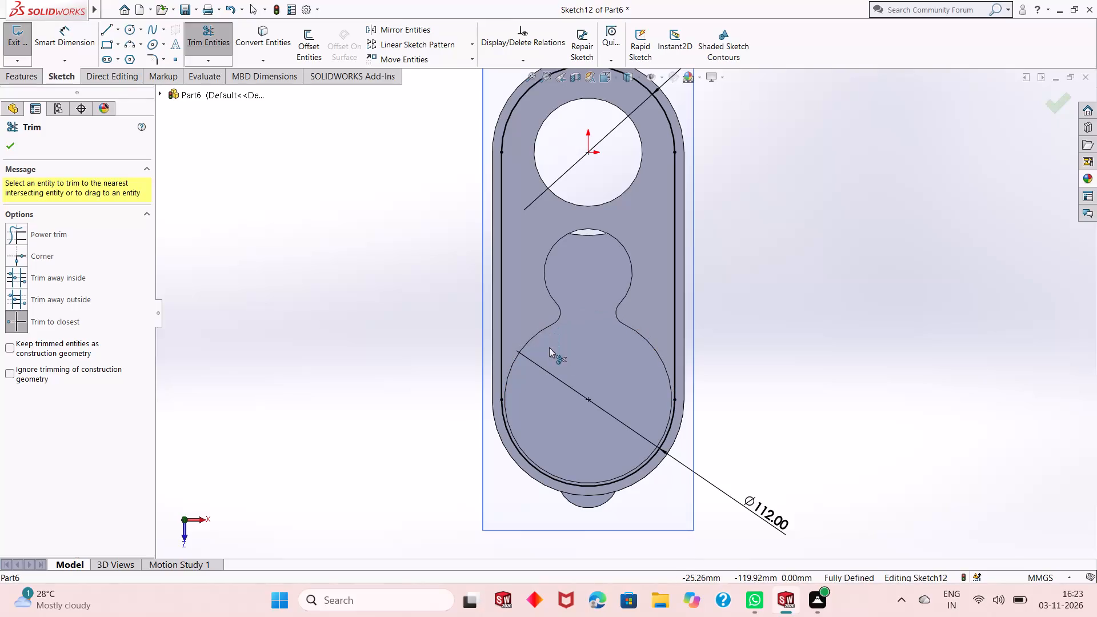
key("Escape")
key("Escape")
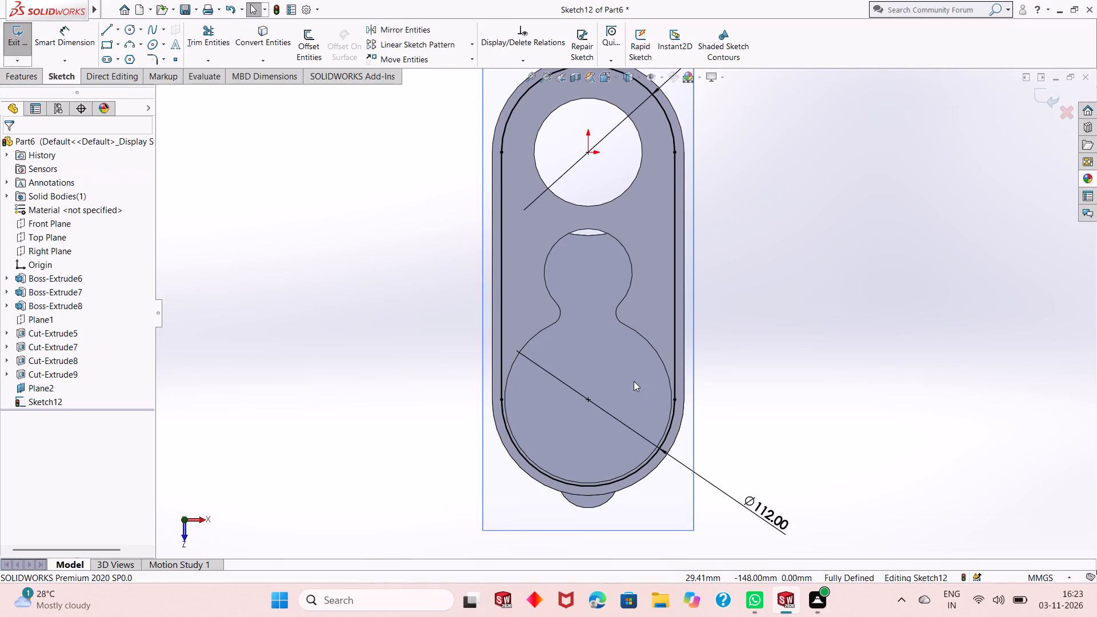
Extrude-cut the closed slot outline to a blind depth of 40 mm down into the body from the offset plane.
scroll(619, 370, "up", 1)
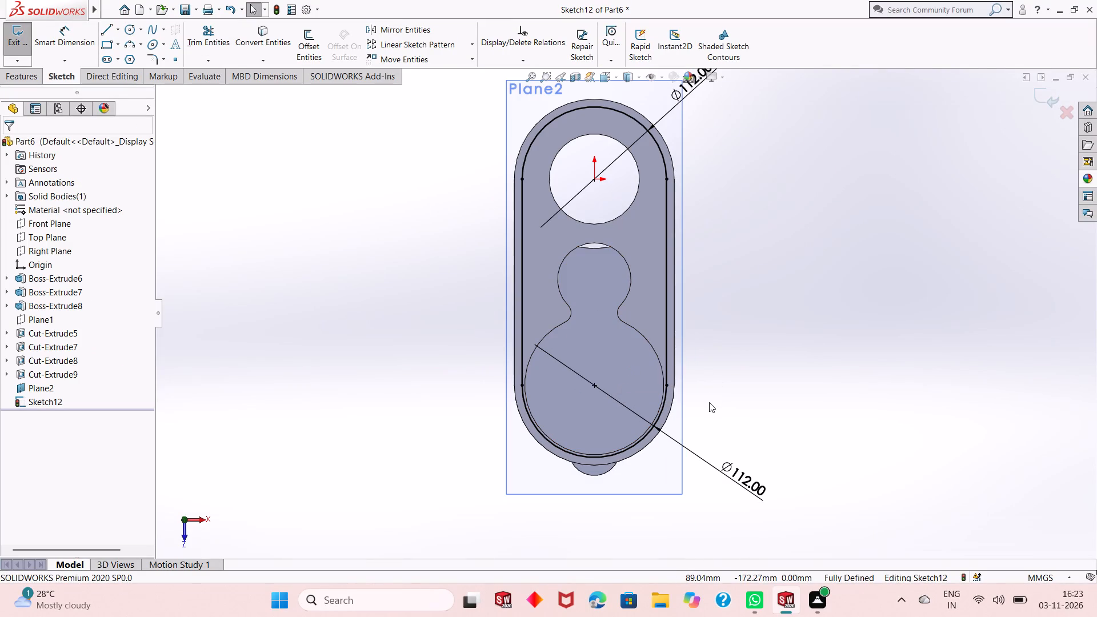
middle_click_drag(708, 419, 707, 326)
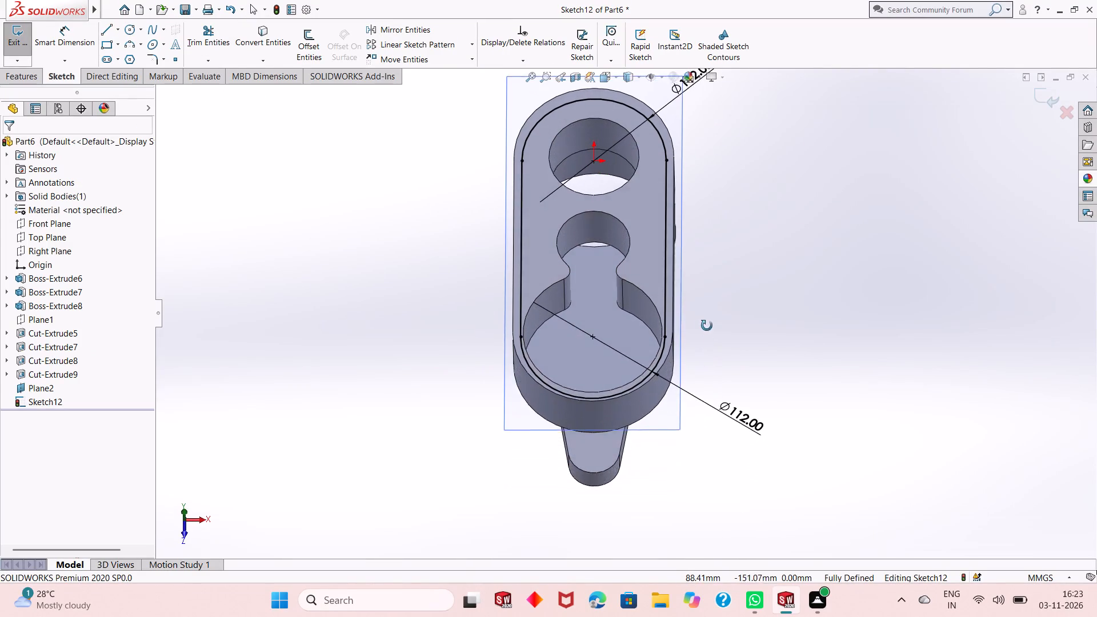
middle_click_drag(707, 326, 707, 285)
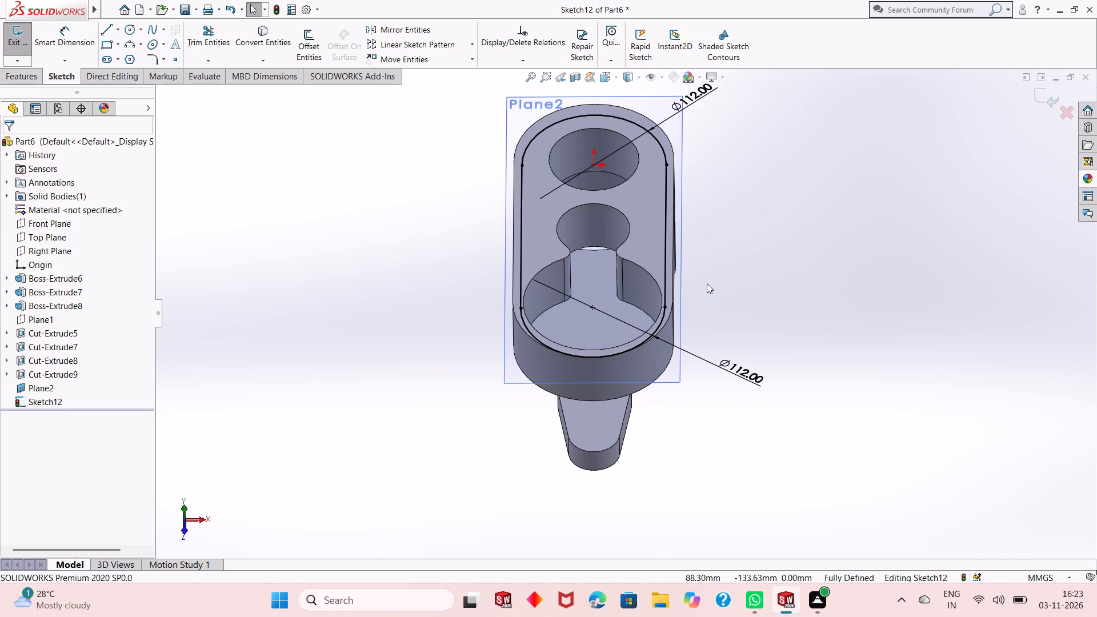
middle_click_drag(699, 276, 699, 250)
middle_click_drag(697, 244, 697, 245)
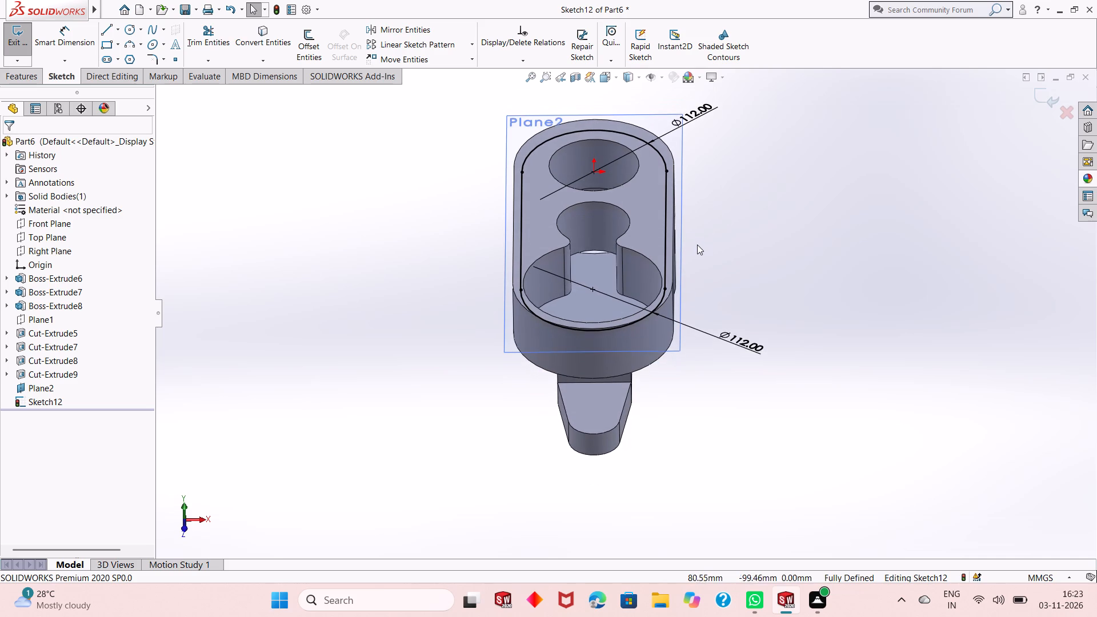
middle_click_drag(697, 245, 708, 286)
scroll(615, 239, "up", 1)
scroll(631, 232, "down", 3)
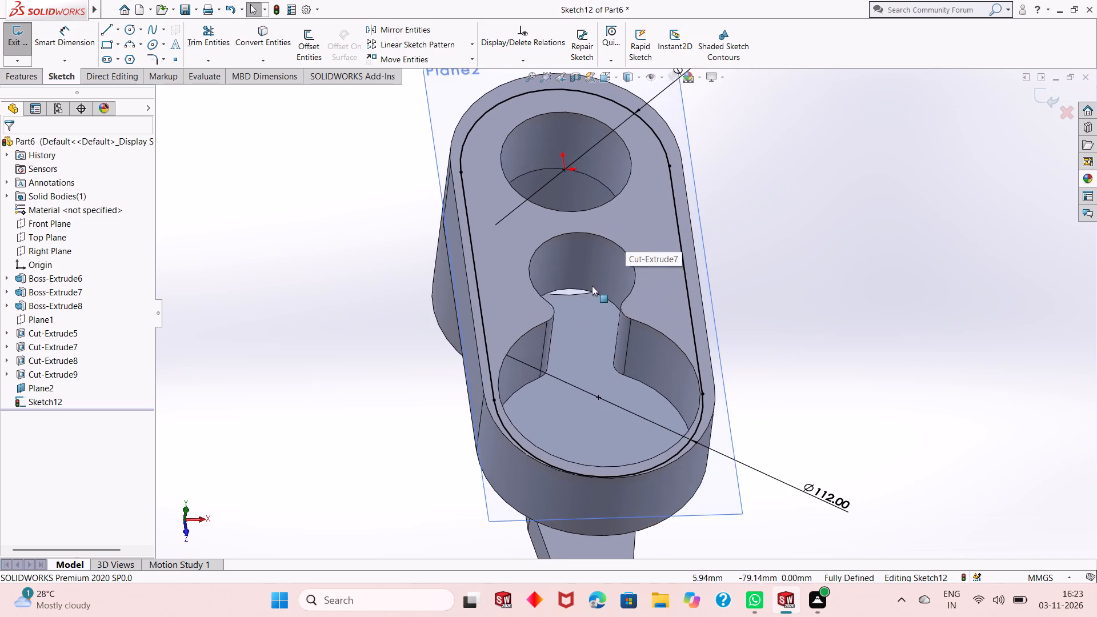
scroll(592, 286, "up", 2)
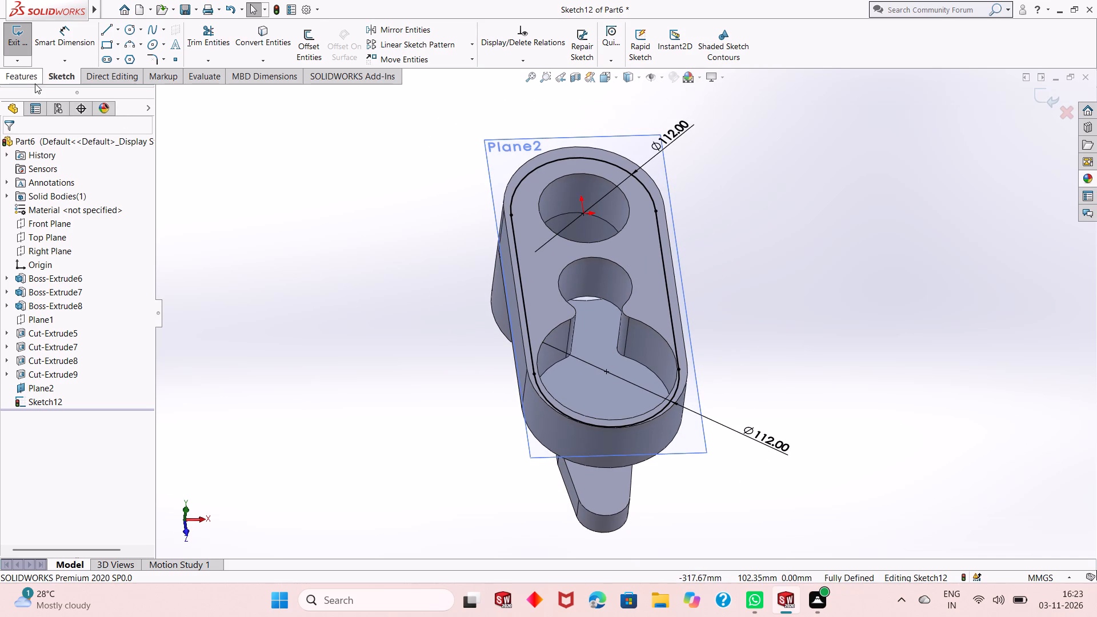
left_click(31, 75)
left_click(200, 45)
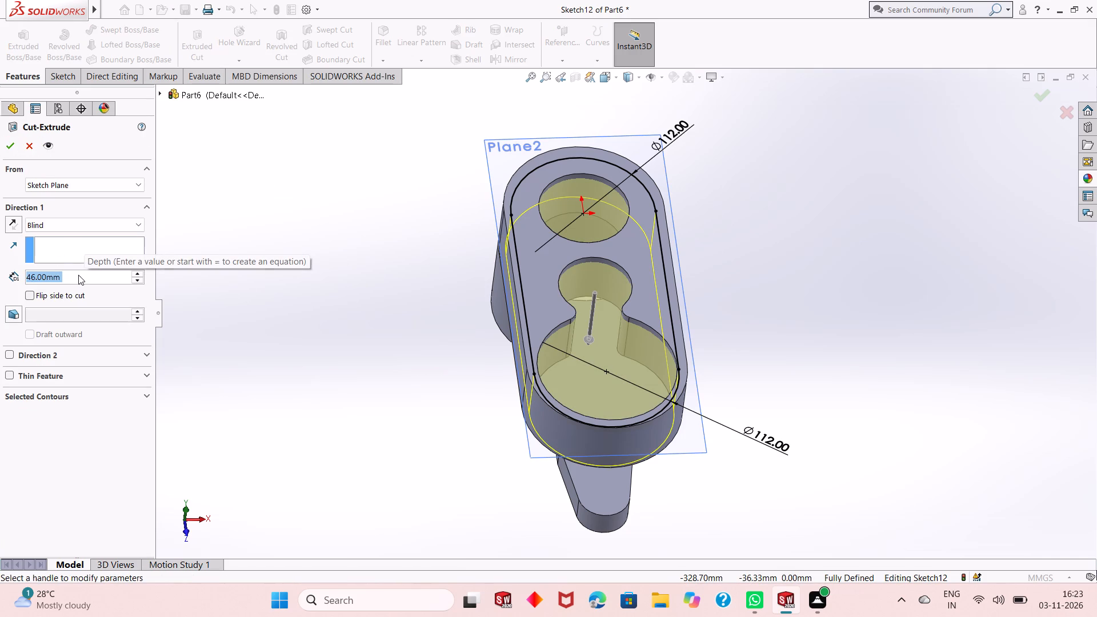
type("401")
key("Return")
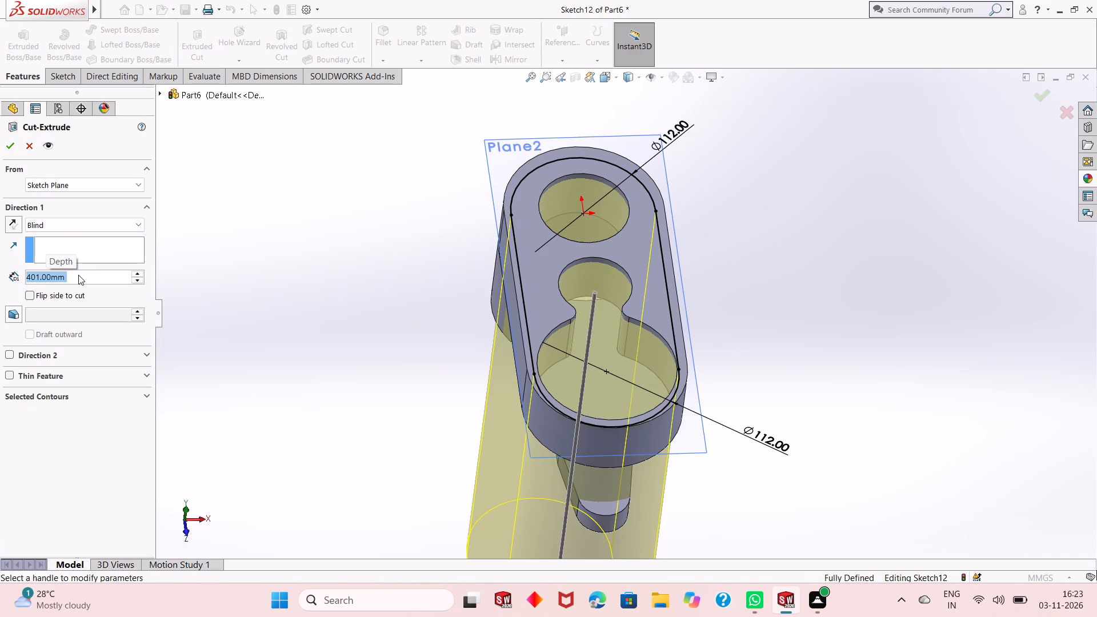
type("40")
key("Return")
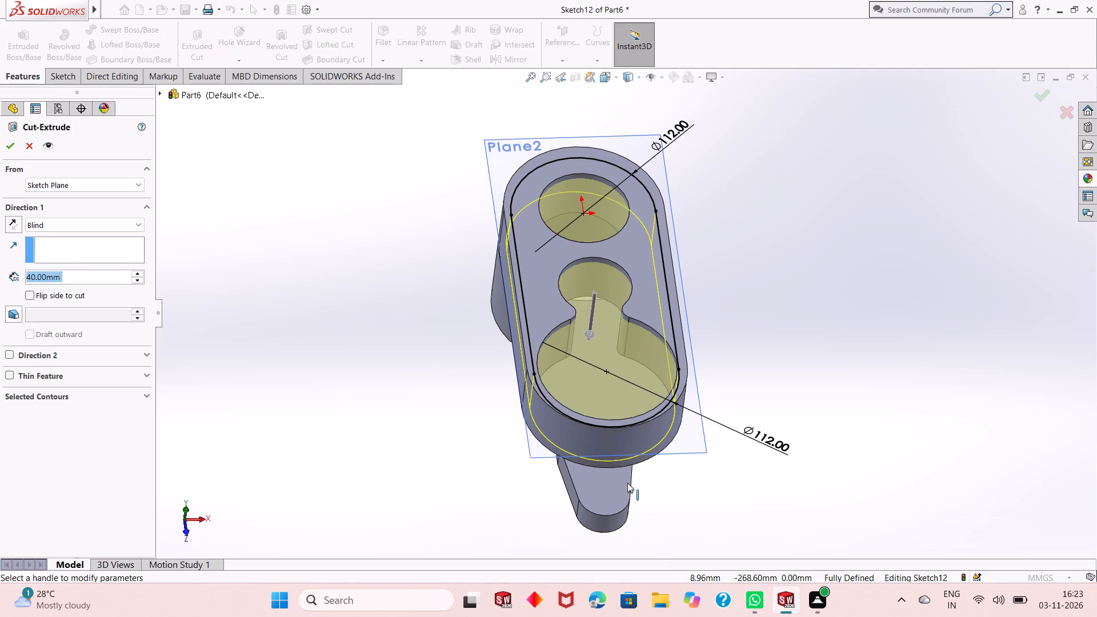
middle_click_drag(650, 492, 663, 368)
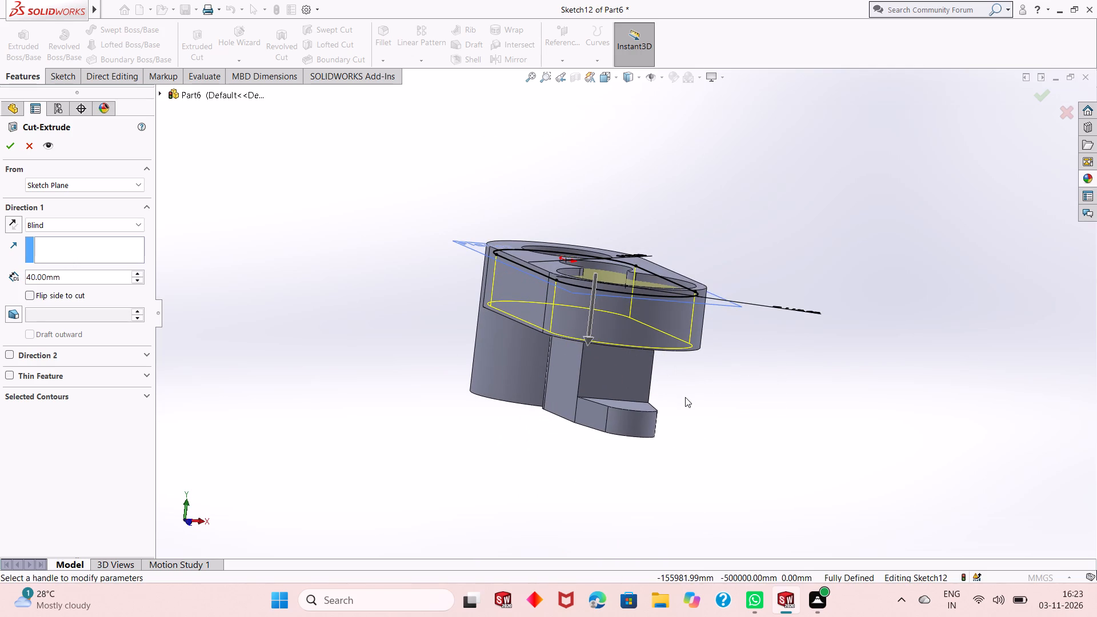
middle_click_drag(675, 387, 702, 367)
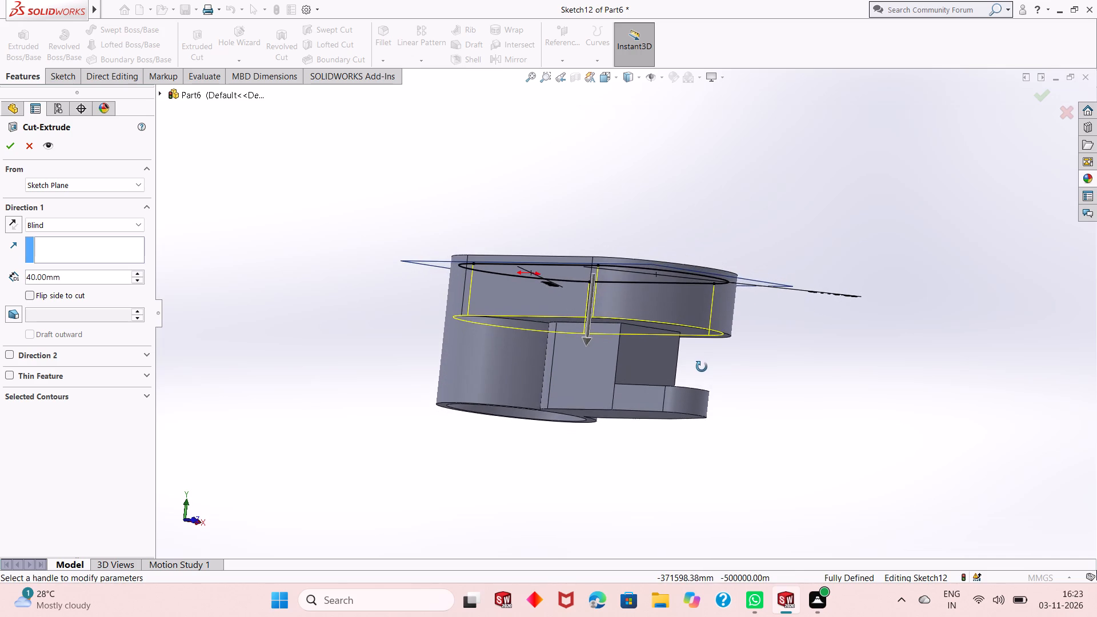
middle_click_drag(702, 367, 695, 396)
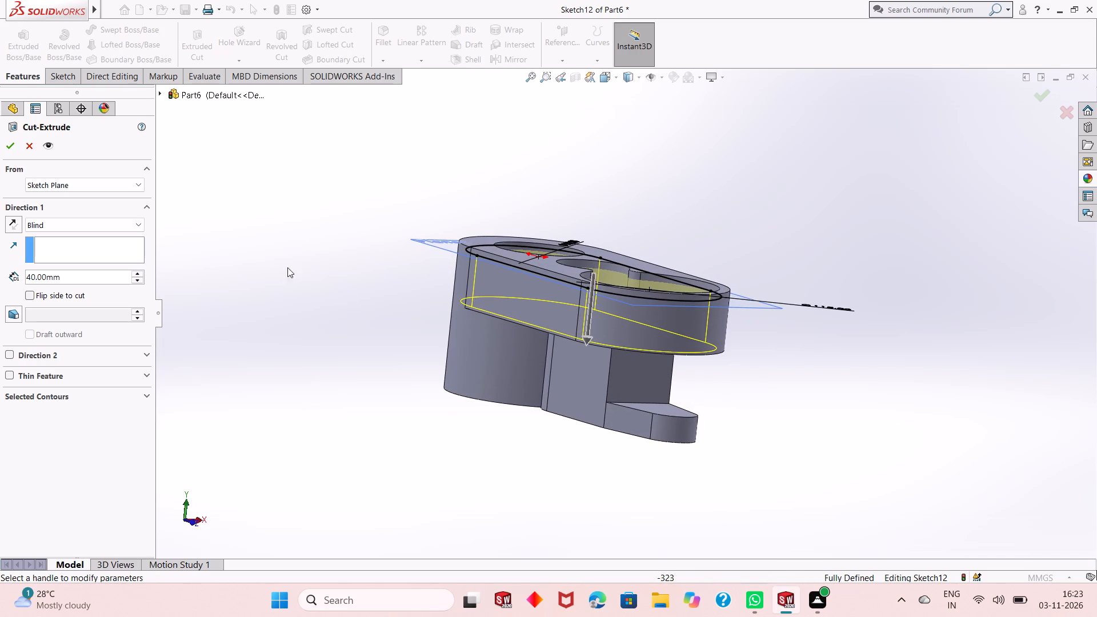
left_click(12, 145)
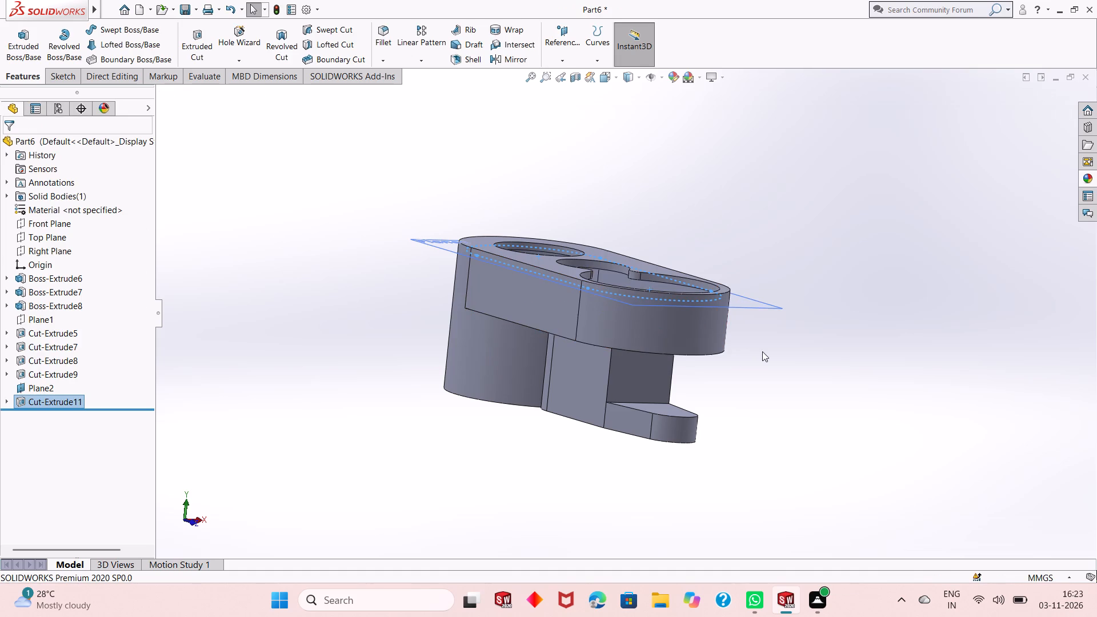
Examine the slot cut from the side and from above through the round bore and the keyhole-shaped pocket opening.
middle_click_drag(768, 350, 763, 391)
middle_click_drag(751, 372, 740, 410)
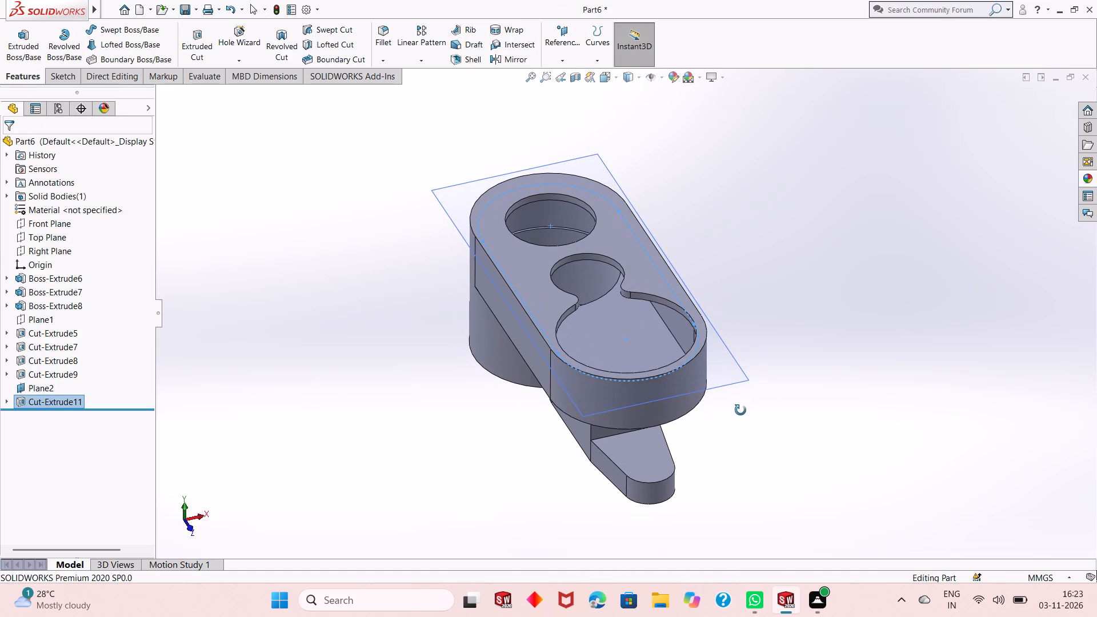
middle_click_drag(740, 410, 747, 344)
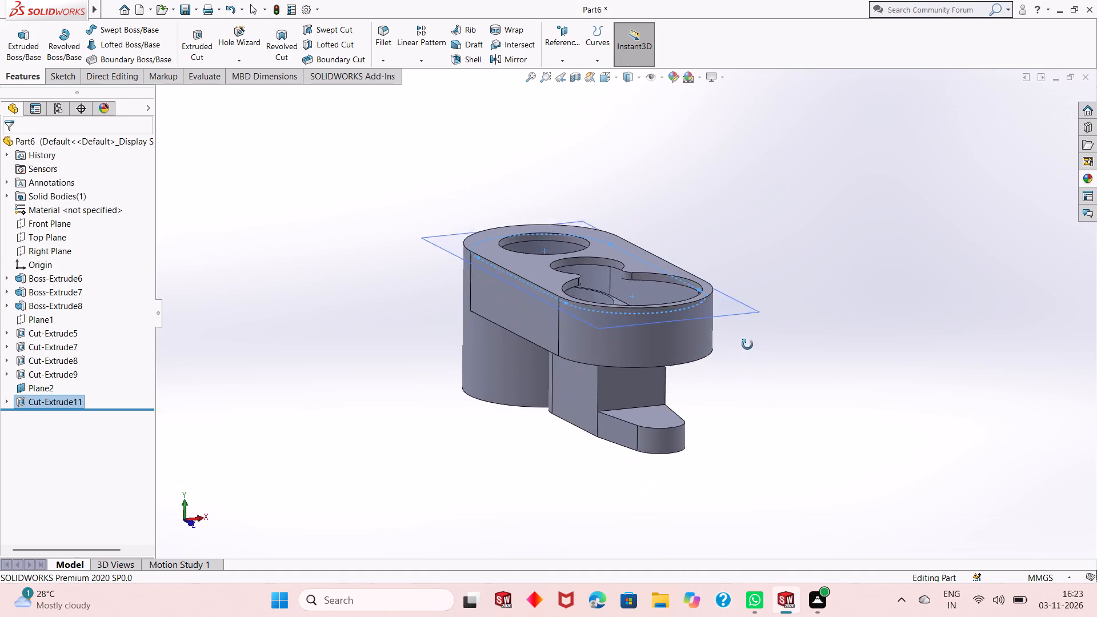
middle_click_drag(747, 344, 838, 398)
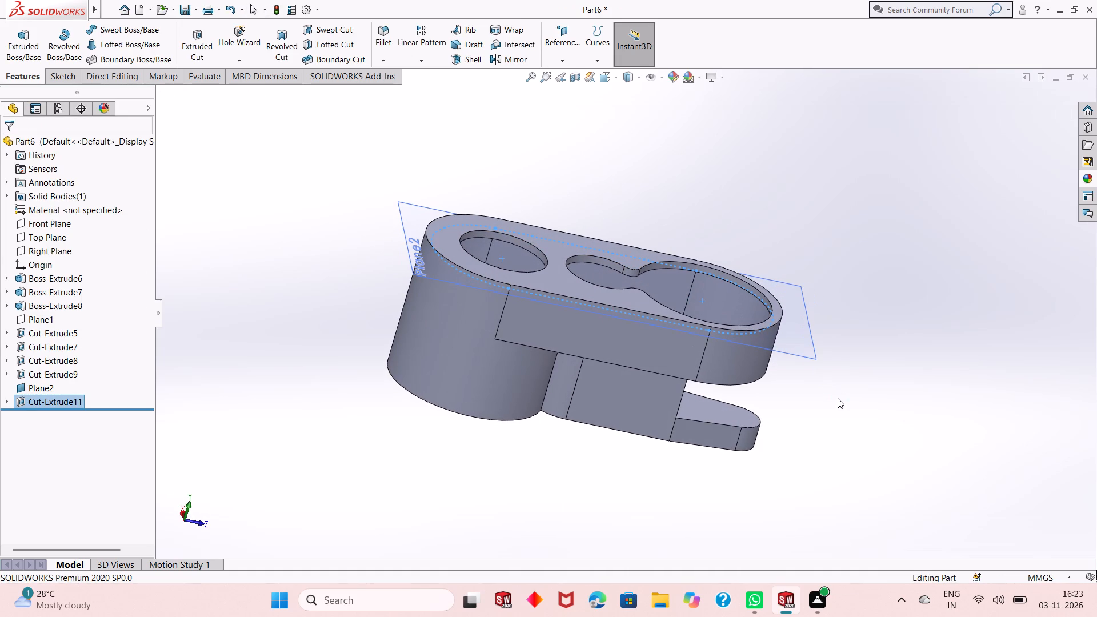
key("Escape")
key("Escape")
middle_click_drag(774, 402, 772, 330)
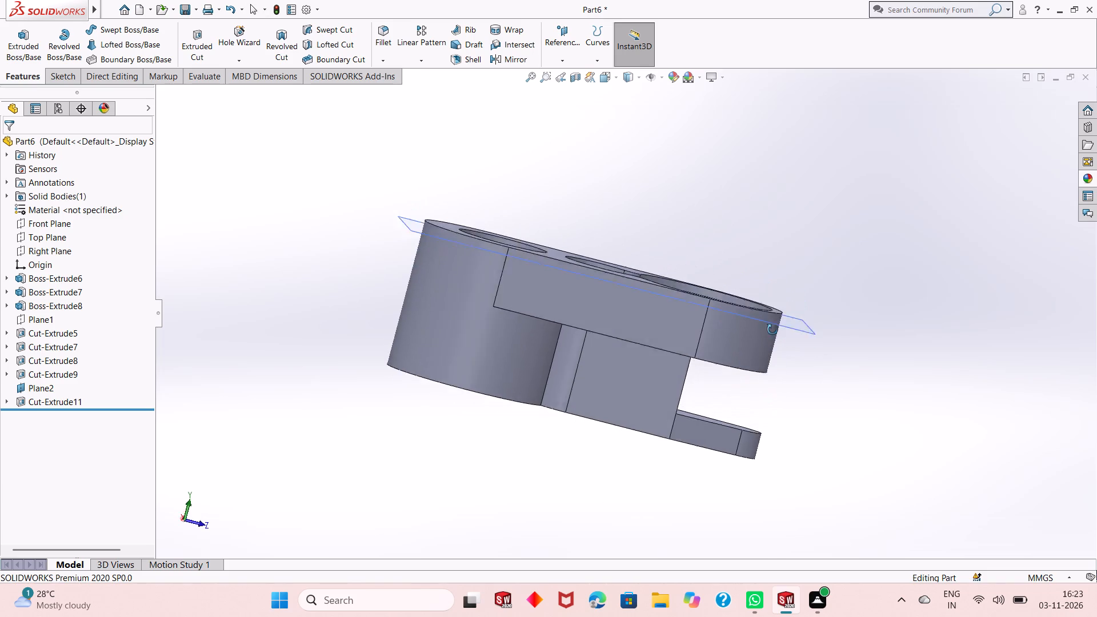
middle_click_drag(772, 330, 768, 446)
middle_click_drag(768, 394, 790, 405)
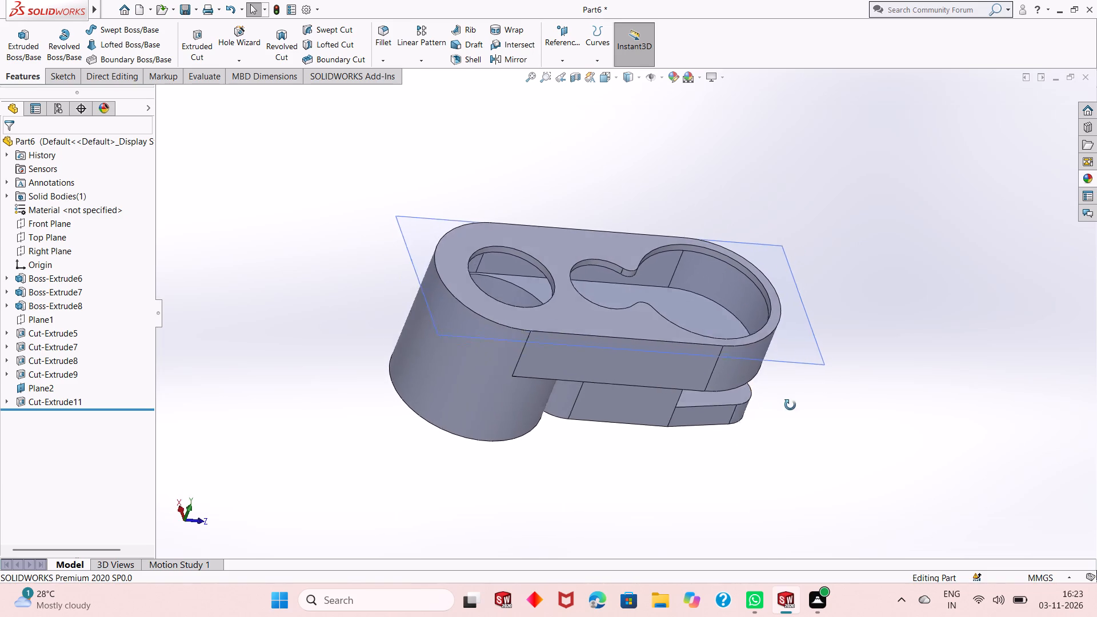
middle_click_drag(790, 405, 797, 414)
scroll(704, 322, "down", 3)
scroll(734, 385, "up", 2)
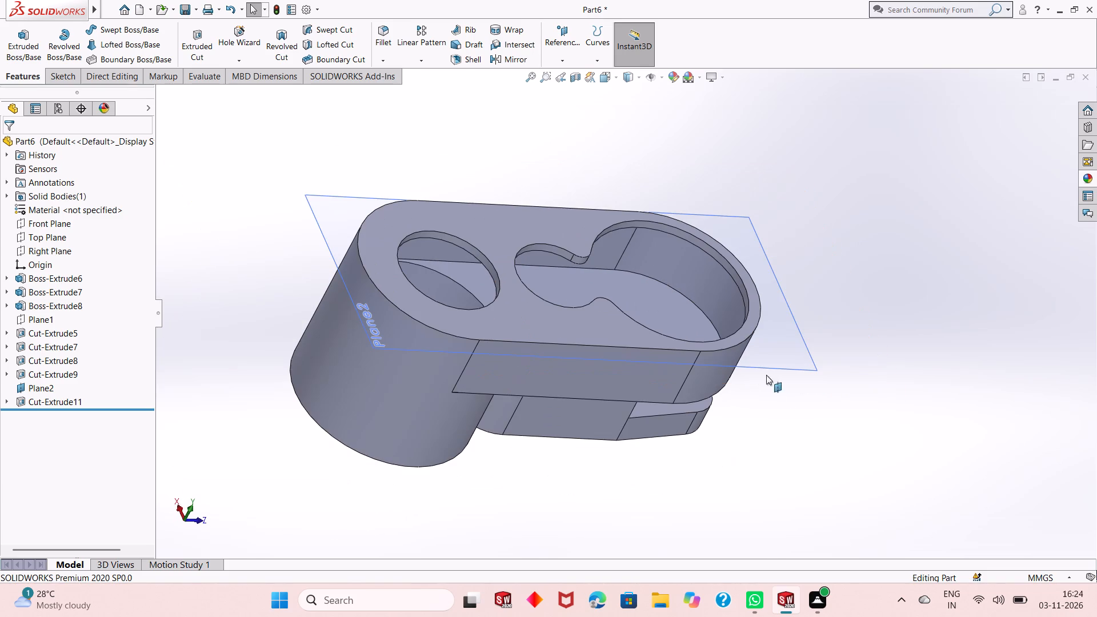
middle_click_drag(795, 381, 757, 403)
scroll(631, 336, "down", 1)
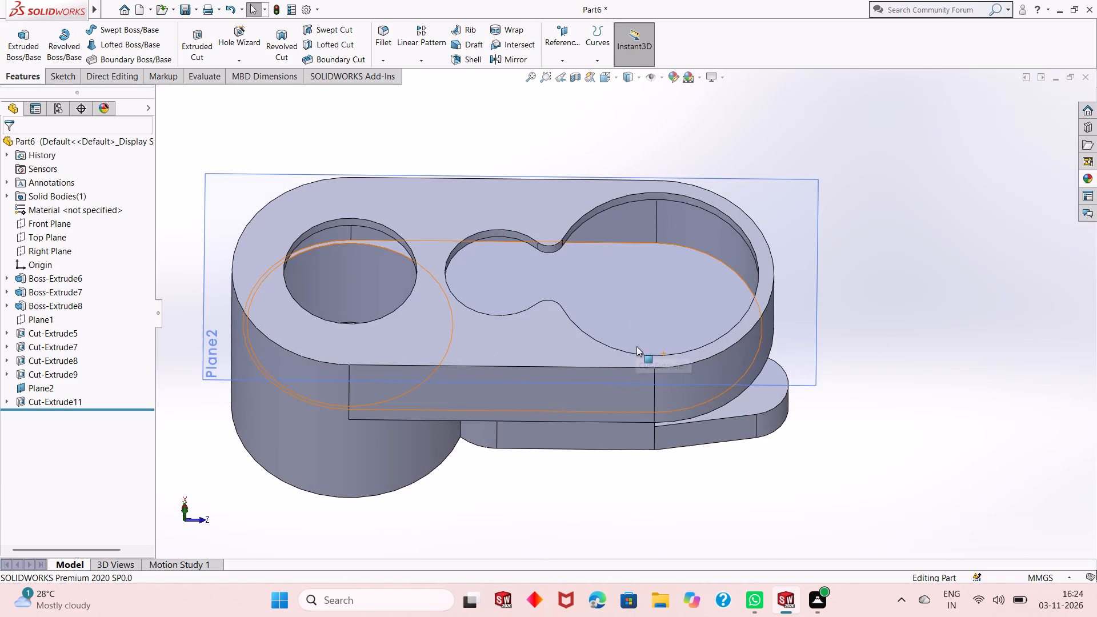
scroll(636, 348, "up", 2)
scroll(425, 279, "down", 3)
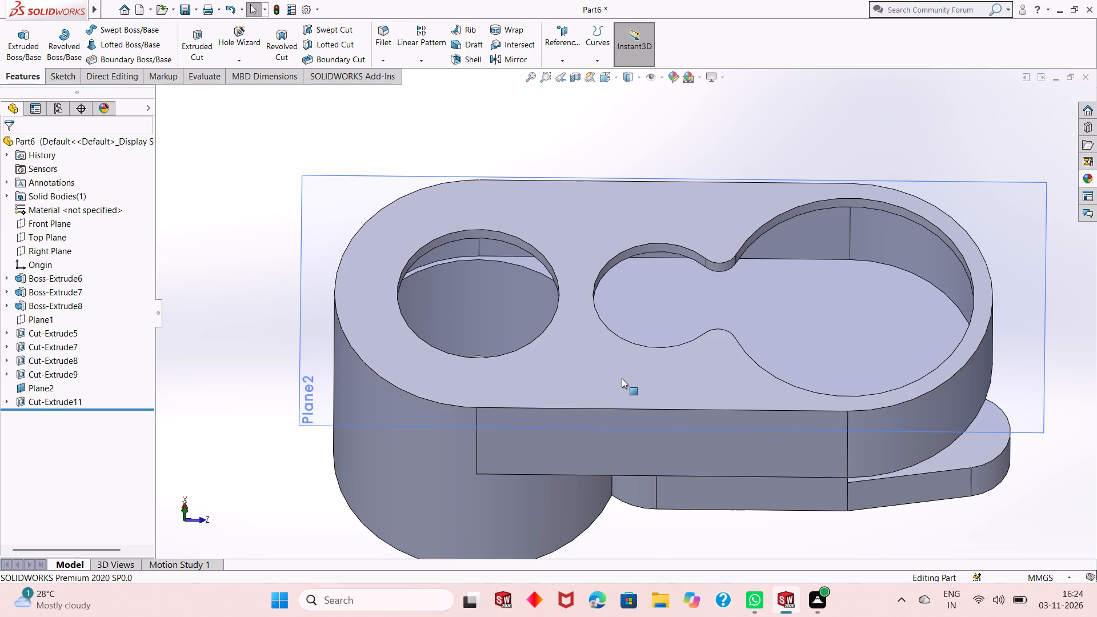
middle_click_drag(631, 382, 636, 384)
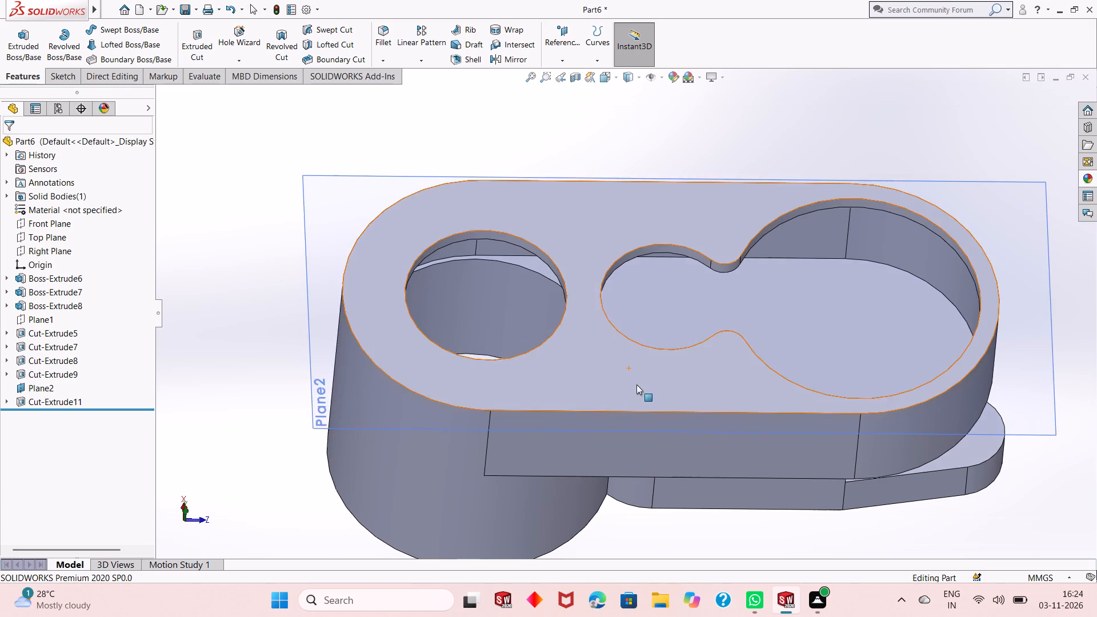
scroll(636, 384, "up", 2)
scroll(848, 318, "down", 1)
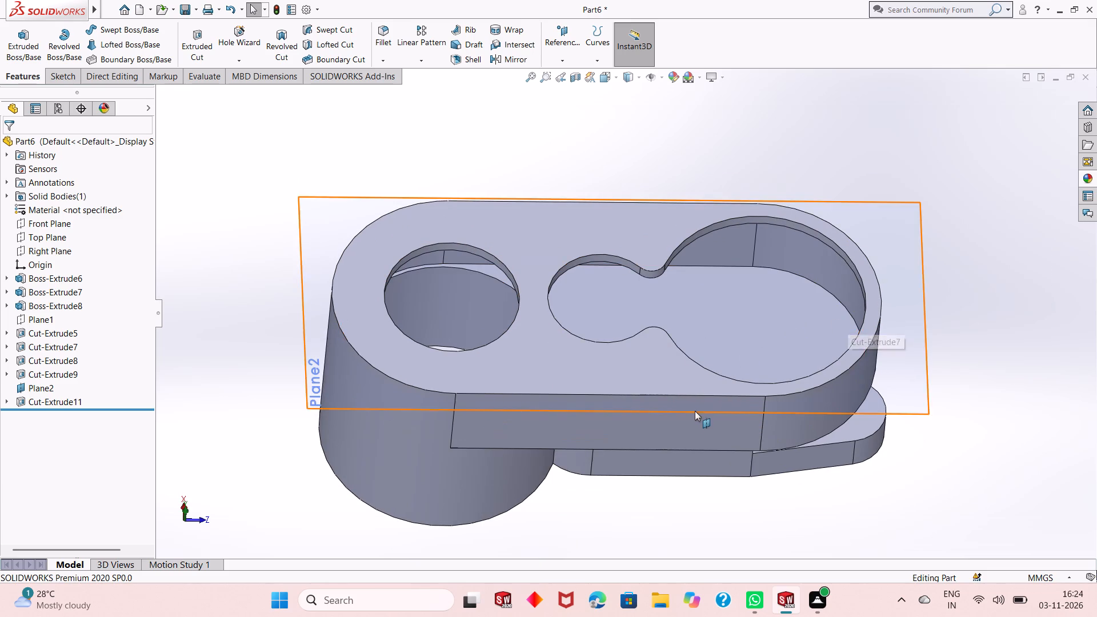
scroll(694, 414, "up", 1)
middle_click_drag(710, 468, 723, 309)
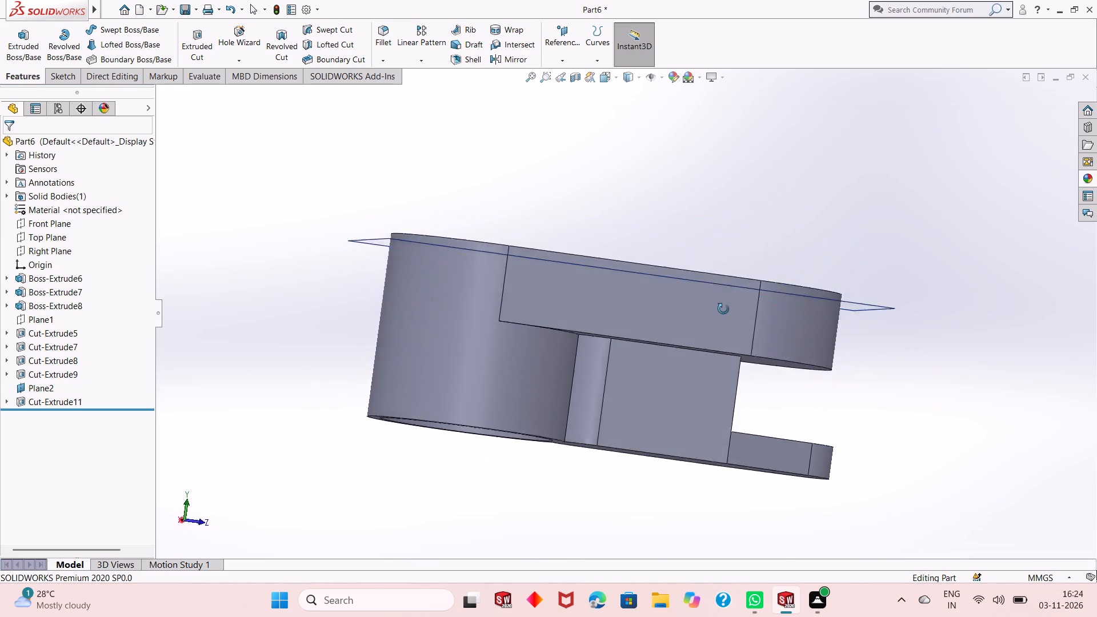
middle_click_drag(723, 309, 740, 465)
middle_click_drag(743, 459, 744, 459)
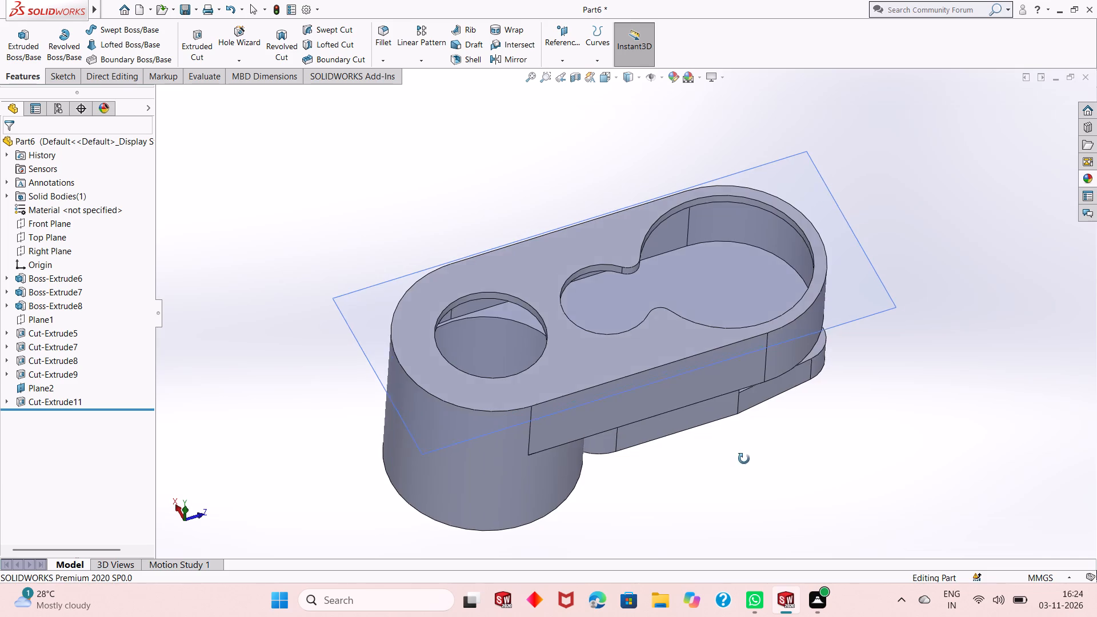
middle_click_drag(744, 459, 728, 466)
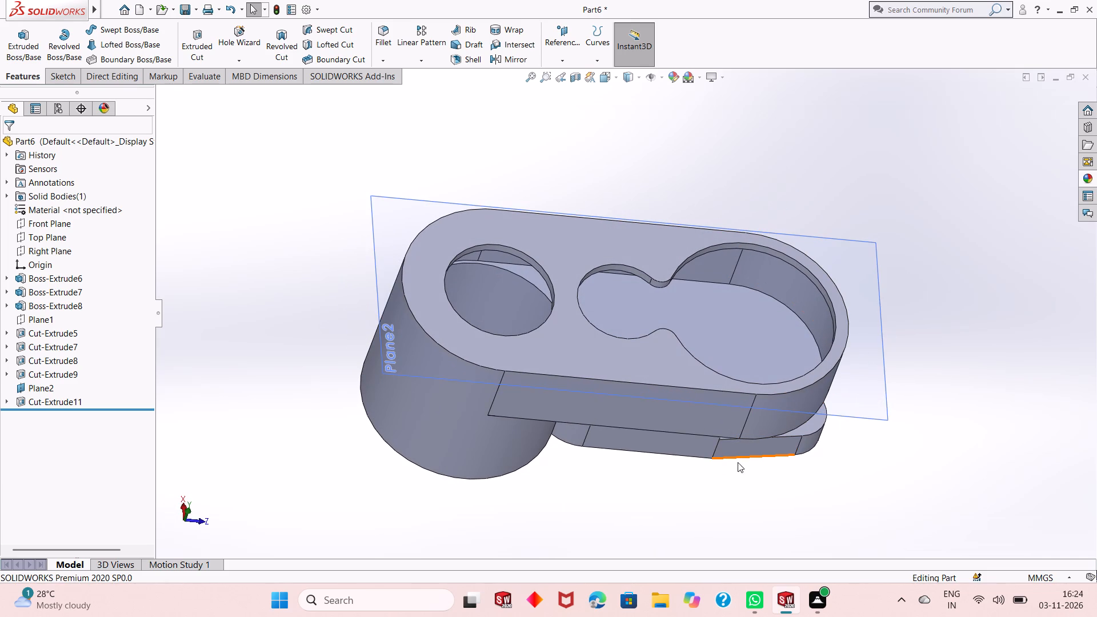
middle_click_drag(756, 476, 746, 493)
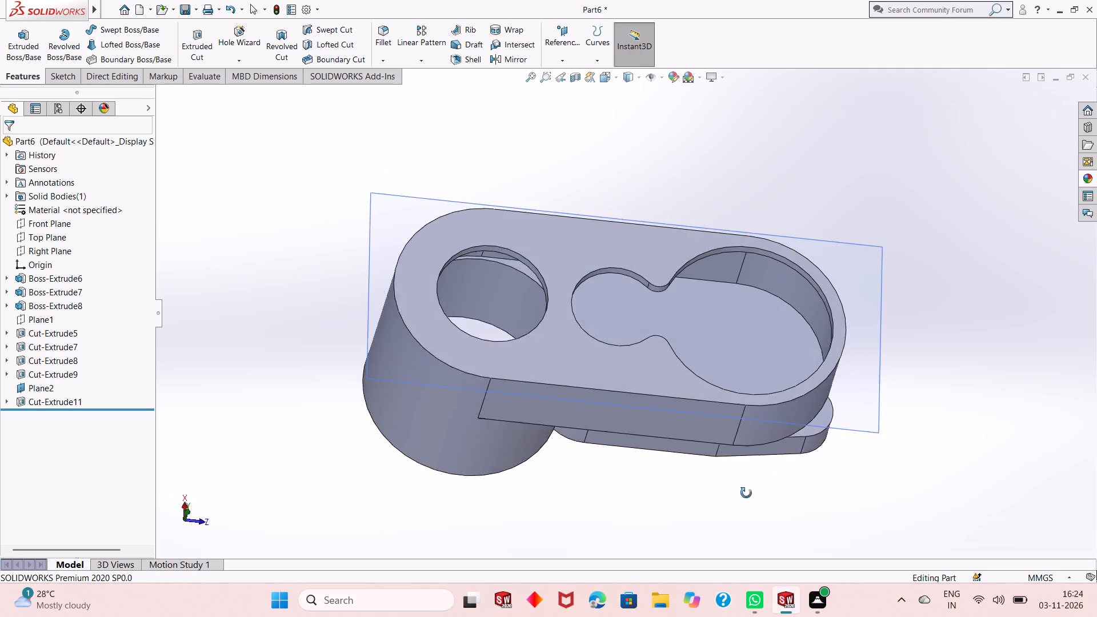
middle_click_drag(746, 493, 743, 523)
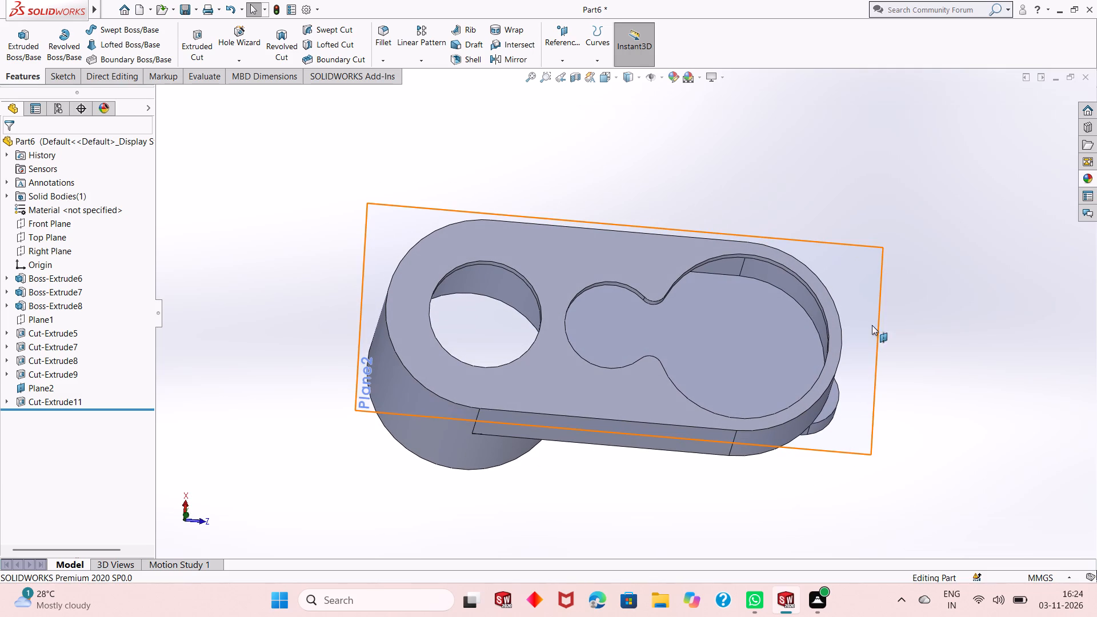
Hide the offset plane Plane2 that carries the slot sketch.
right_click(875, 266)
left_click(926, 250)
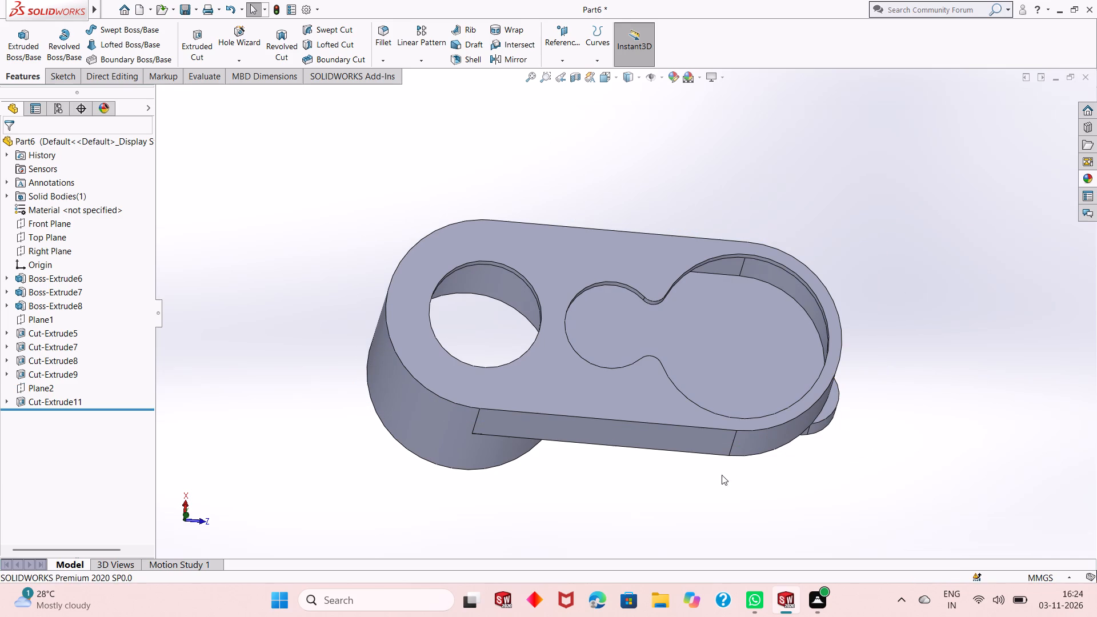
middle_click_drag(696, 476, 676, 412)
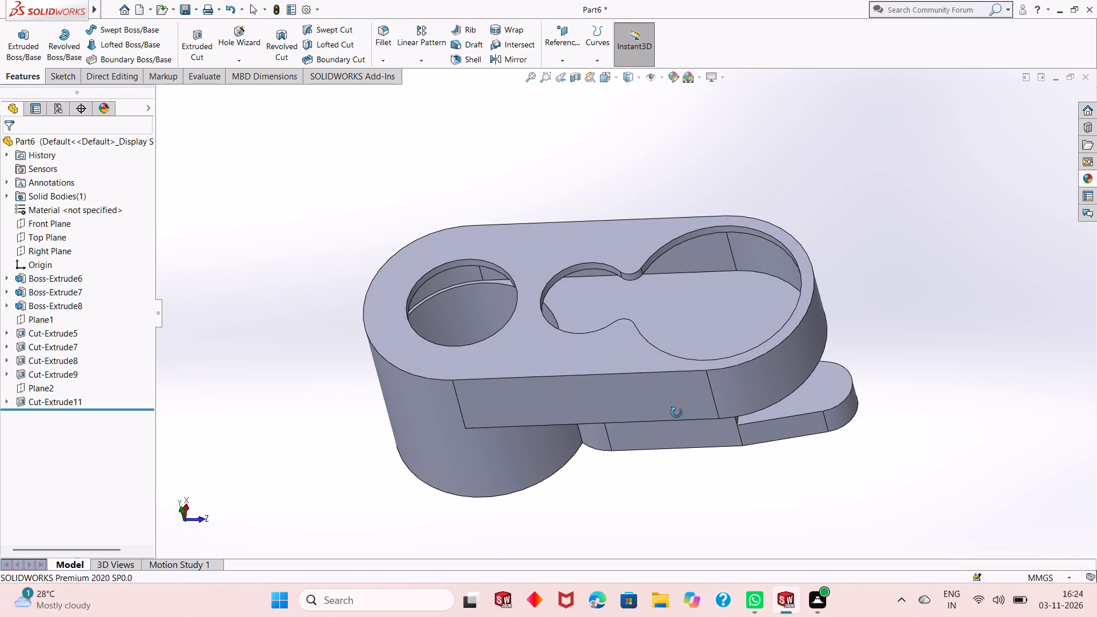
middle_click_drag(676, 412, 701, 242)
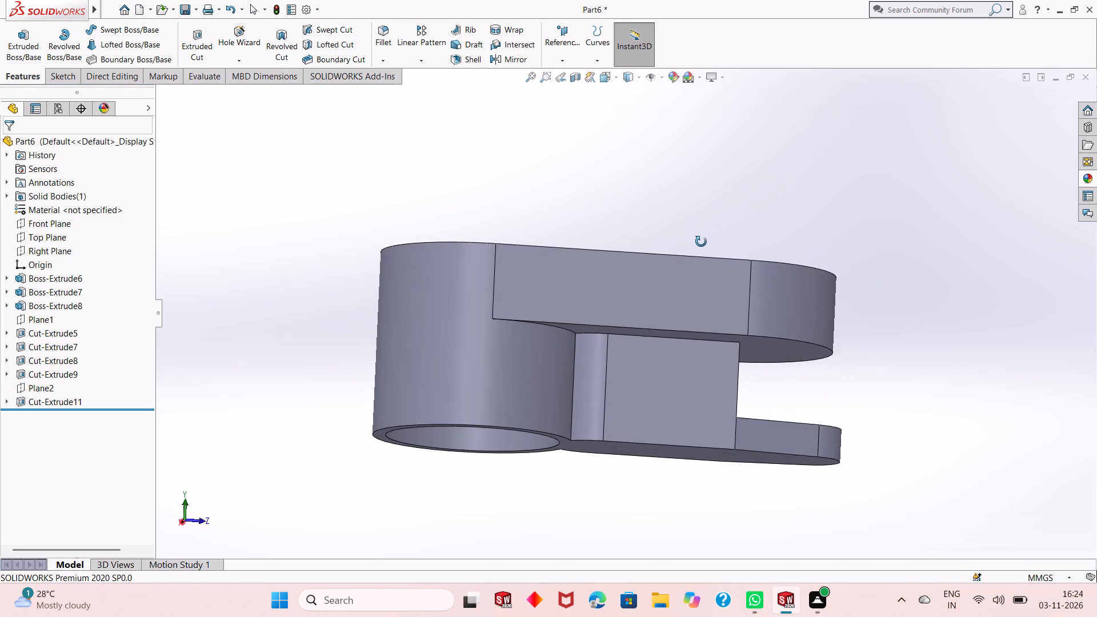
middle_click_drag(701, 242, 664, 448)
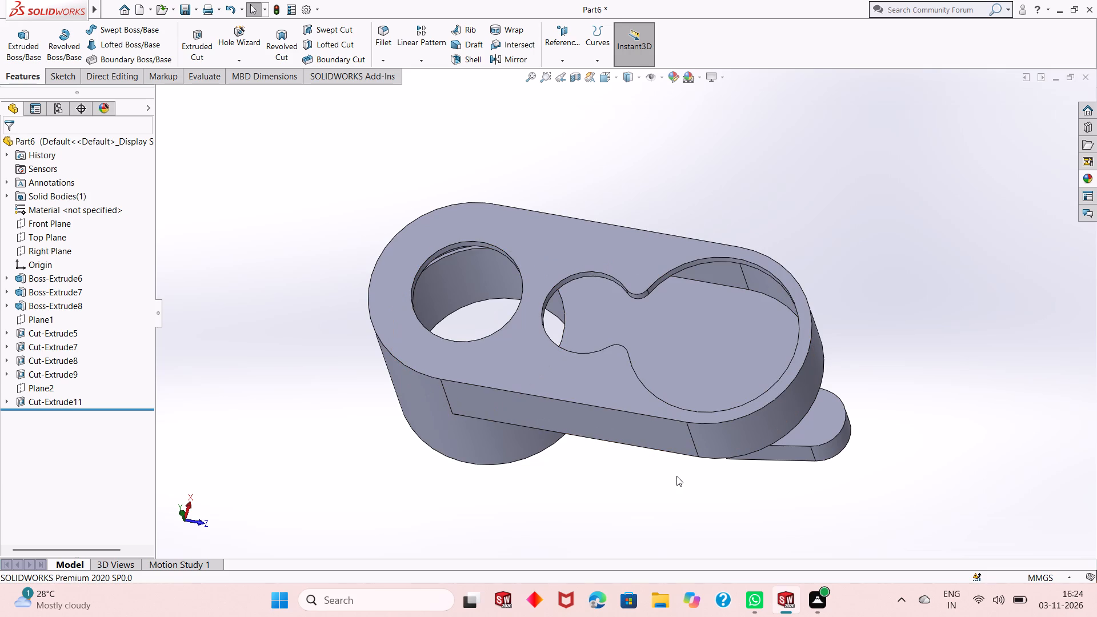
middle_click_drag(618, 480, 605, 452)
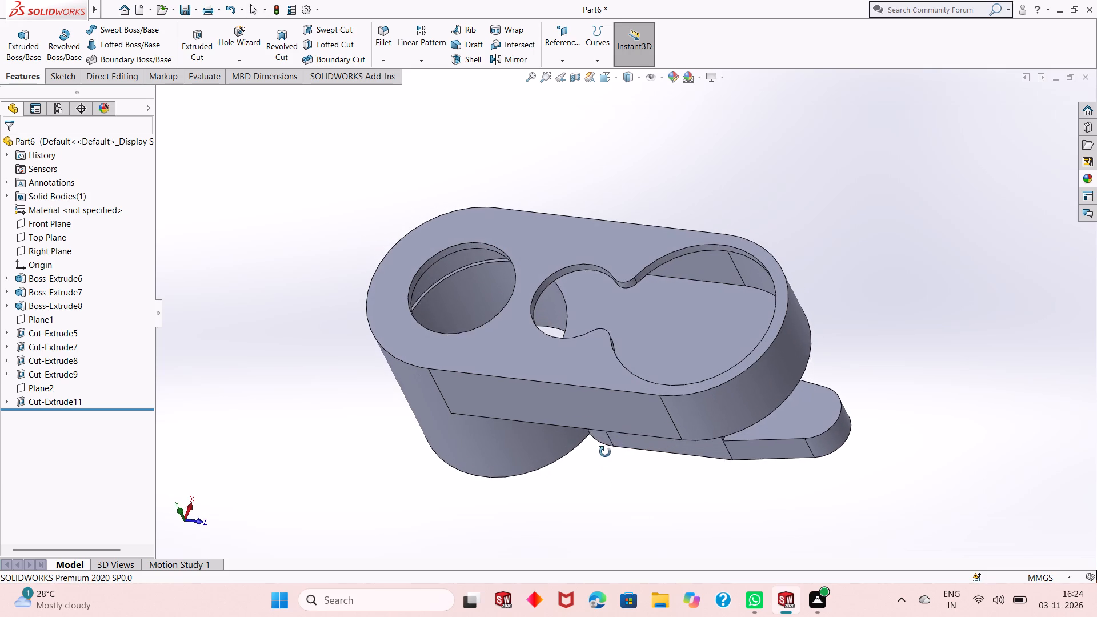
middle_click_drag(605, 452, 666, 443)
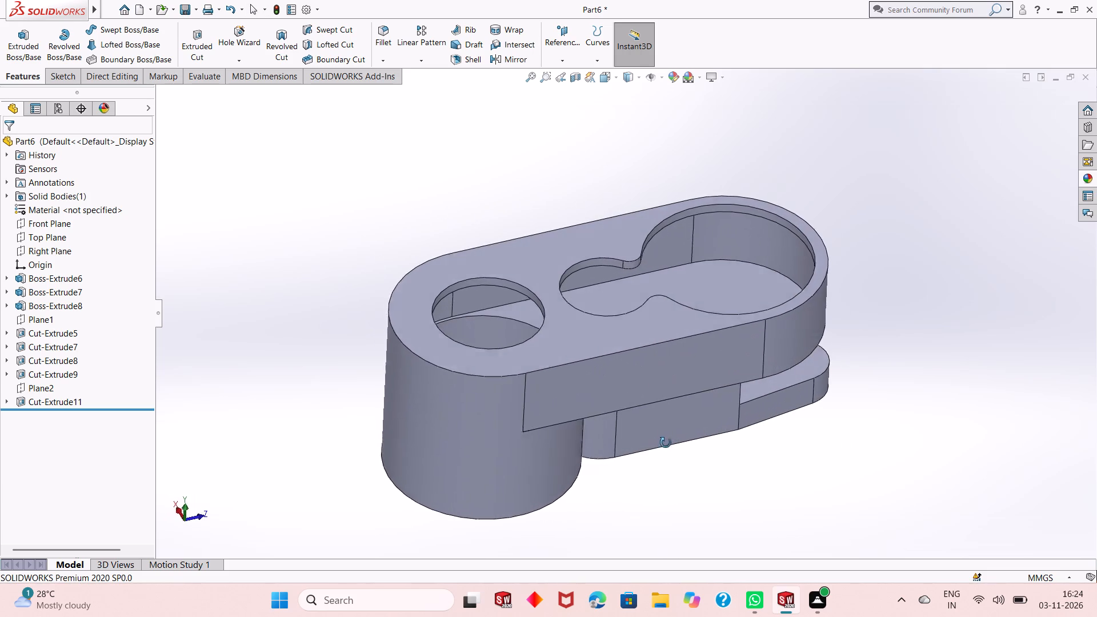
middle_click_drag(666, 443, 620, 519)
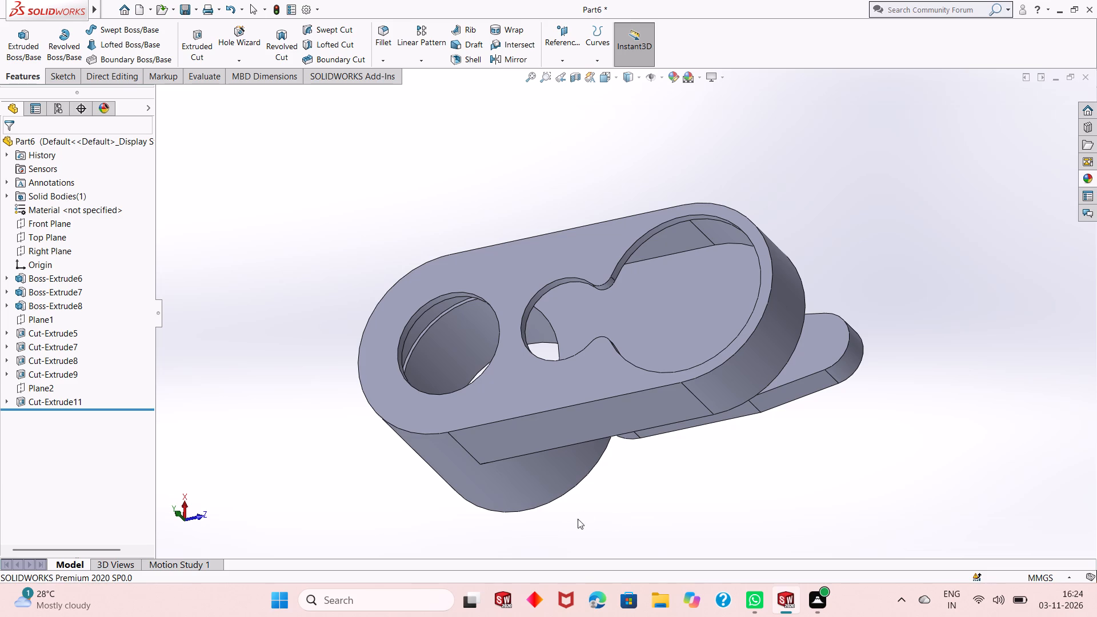
Examine the hollowed slot body all round, looking into the round bore and the keyhole-shaped pocket opening.
scroll(583, 440, "up", 1)
scroll(583, 362, "down", 2)
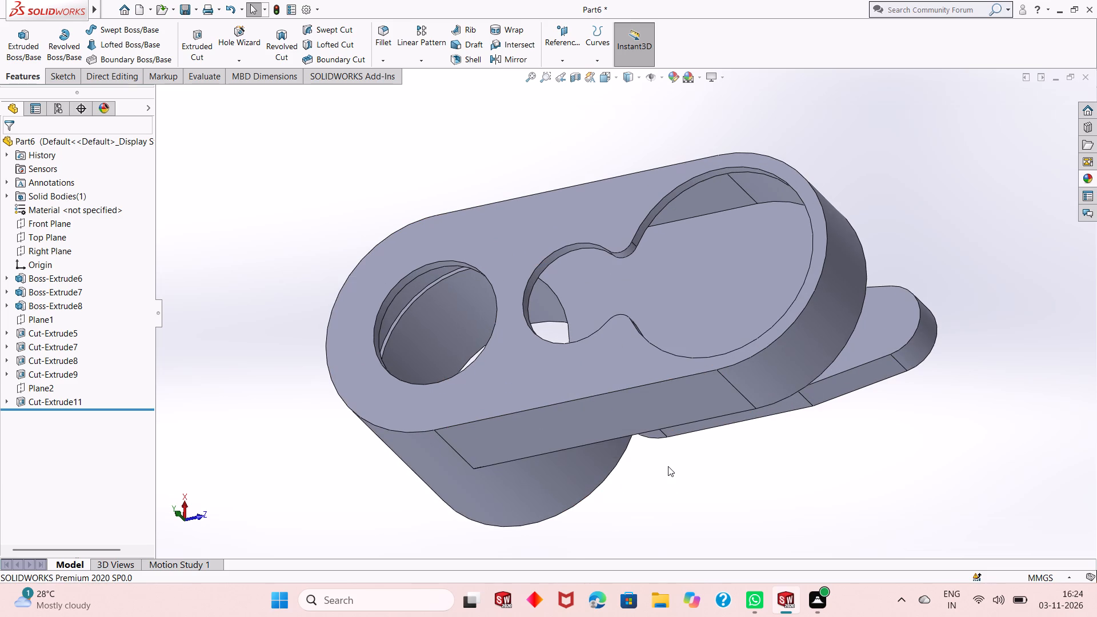
middle_click_drag(662, 479, 687, 430)
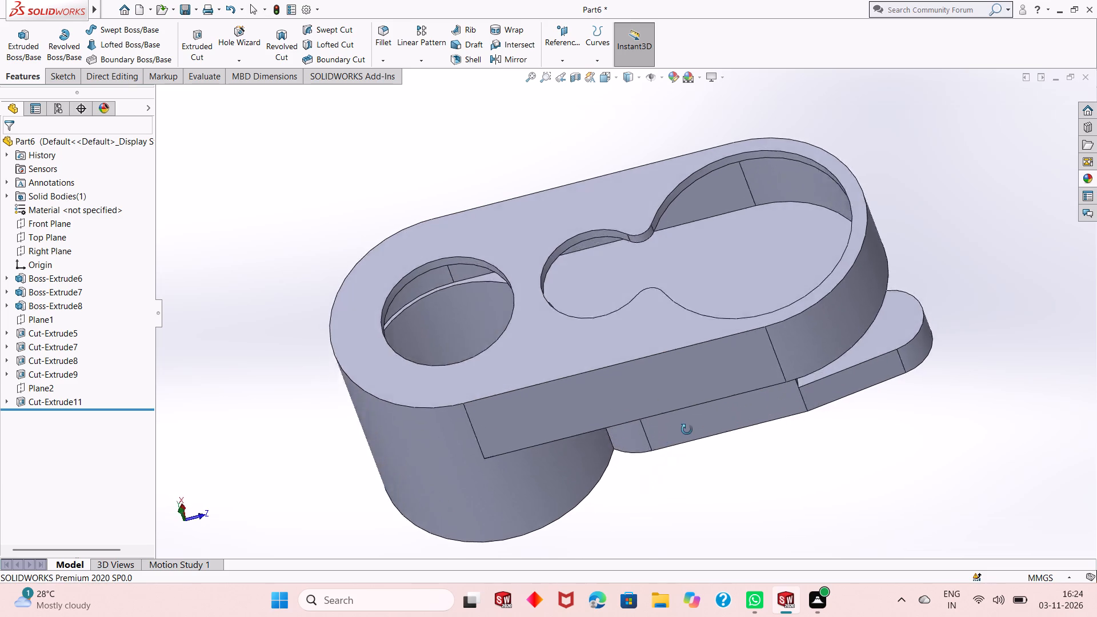
middle_click_drag(687, 430, 663, 356)
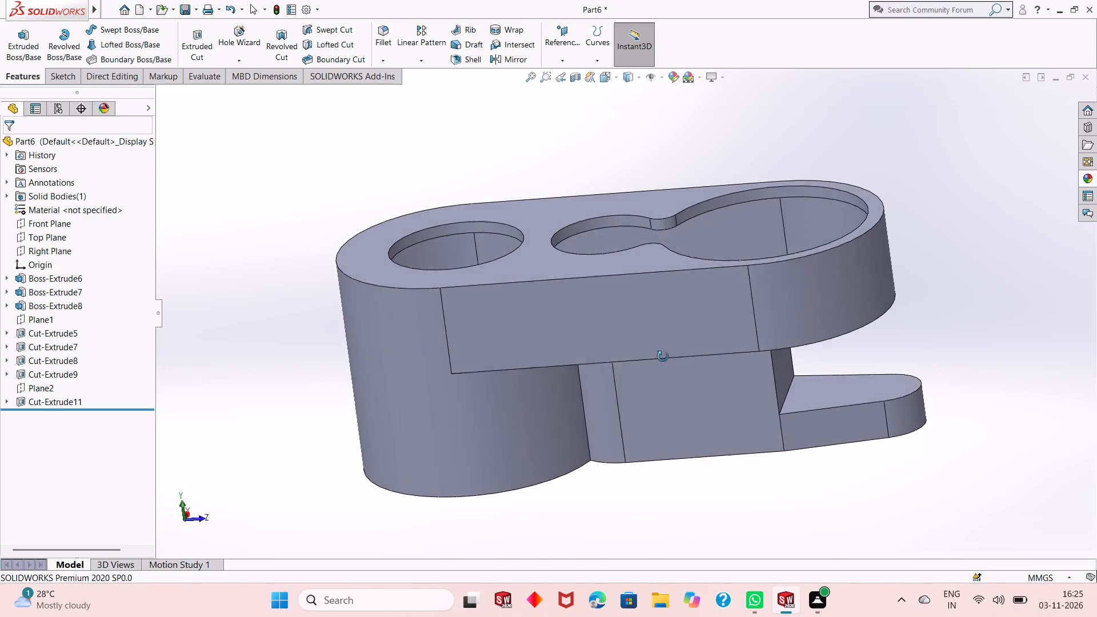
middle_click_drag(663, 356, 735, 386)
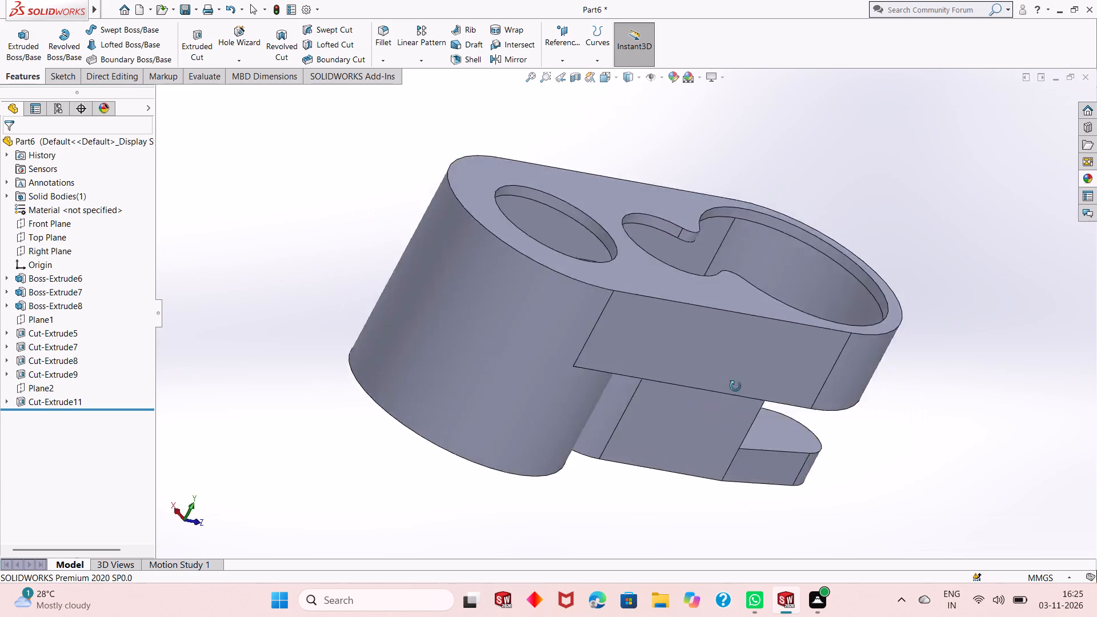
middle_click_drag(735, 386, 799, 274)
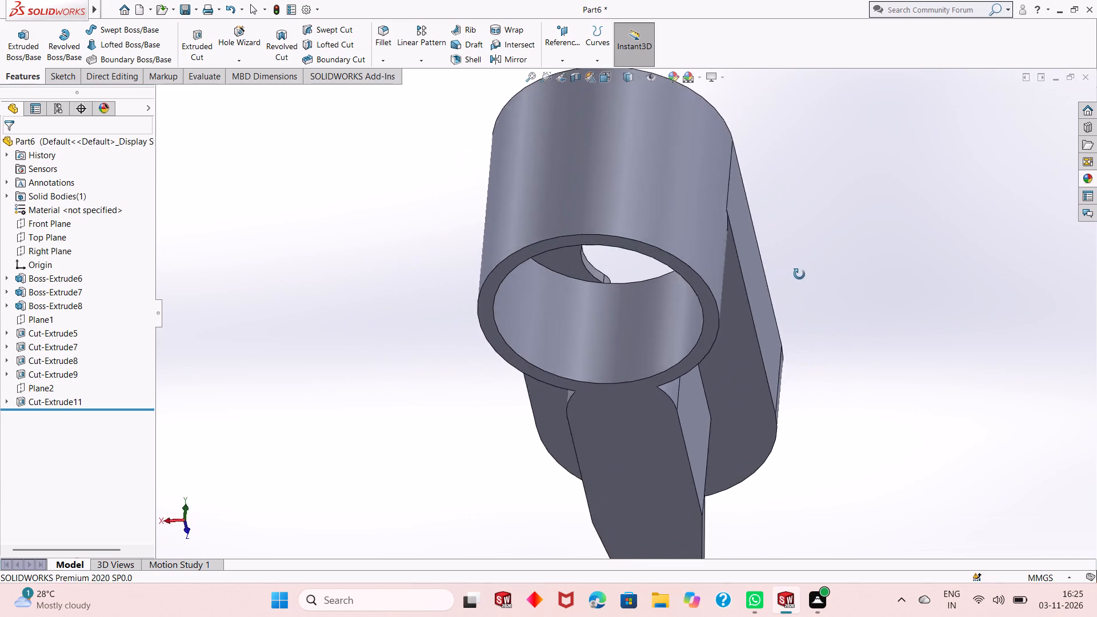
middle_click_drag(799, 274, 692, 464)
middle_click_drag(678, 294, 704, 333)
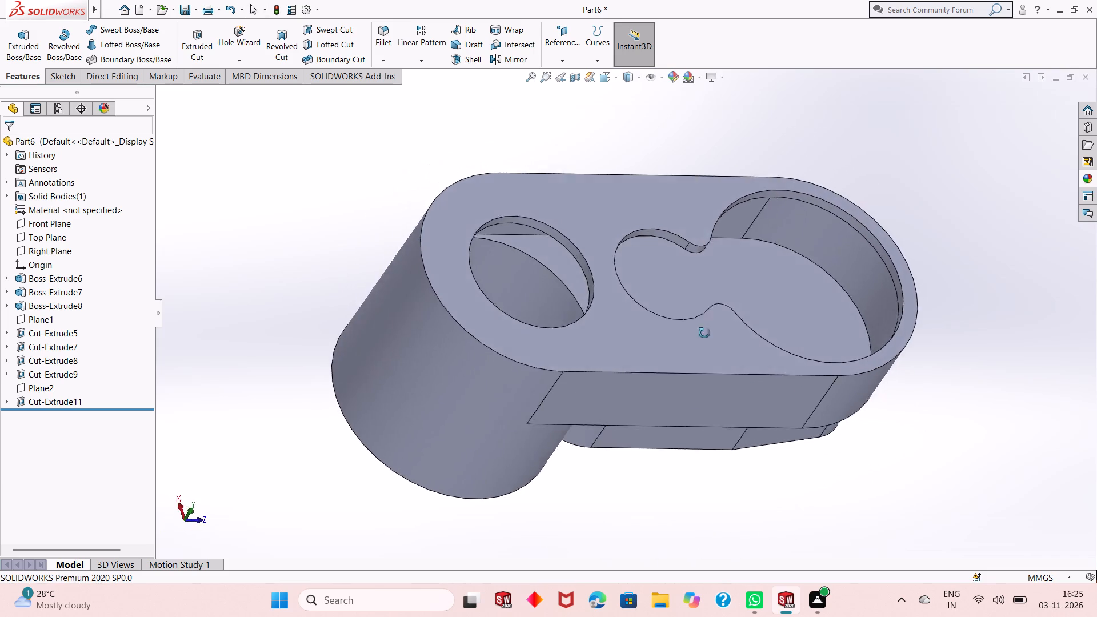
middle_click_drag(704, 333, 730, 273)
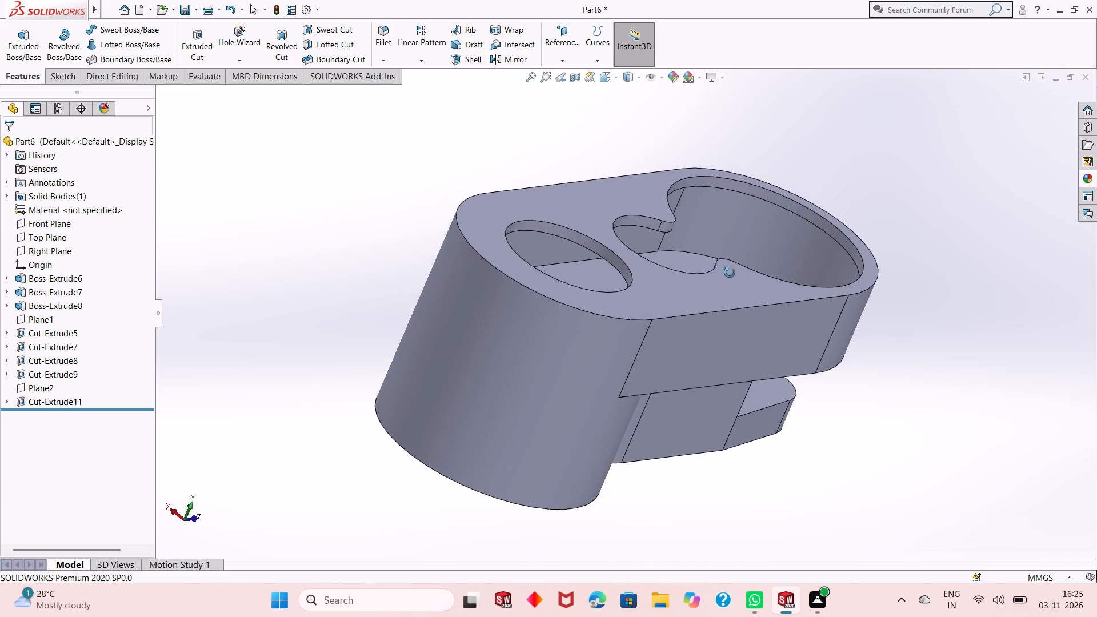
middle_click_drag(730, 273, 688, 309)
scroll(683, 298, "up", 1)
scroll(684, 266, "down", 2)
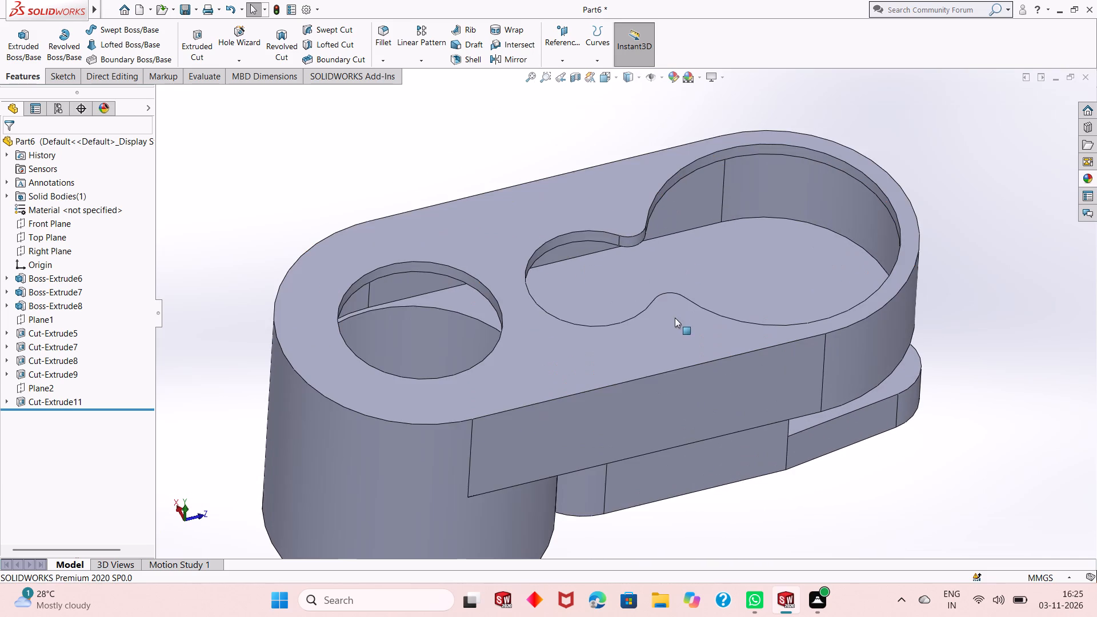
middle_click_drag(675, 319, 655, 337)
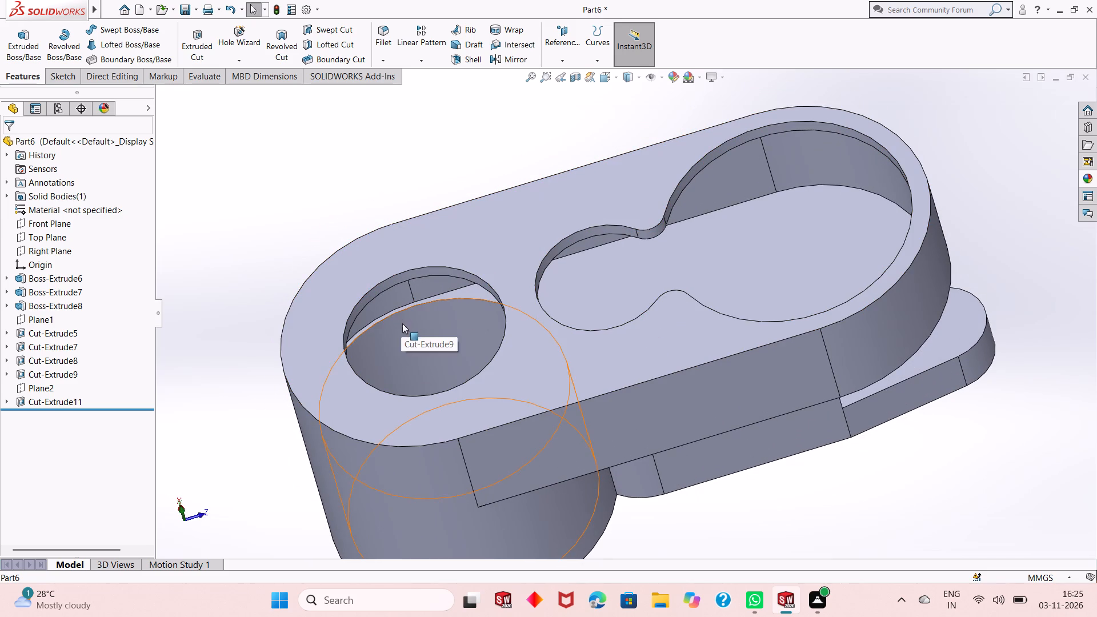
middle_click_drag(638, 363, 676, 247)
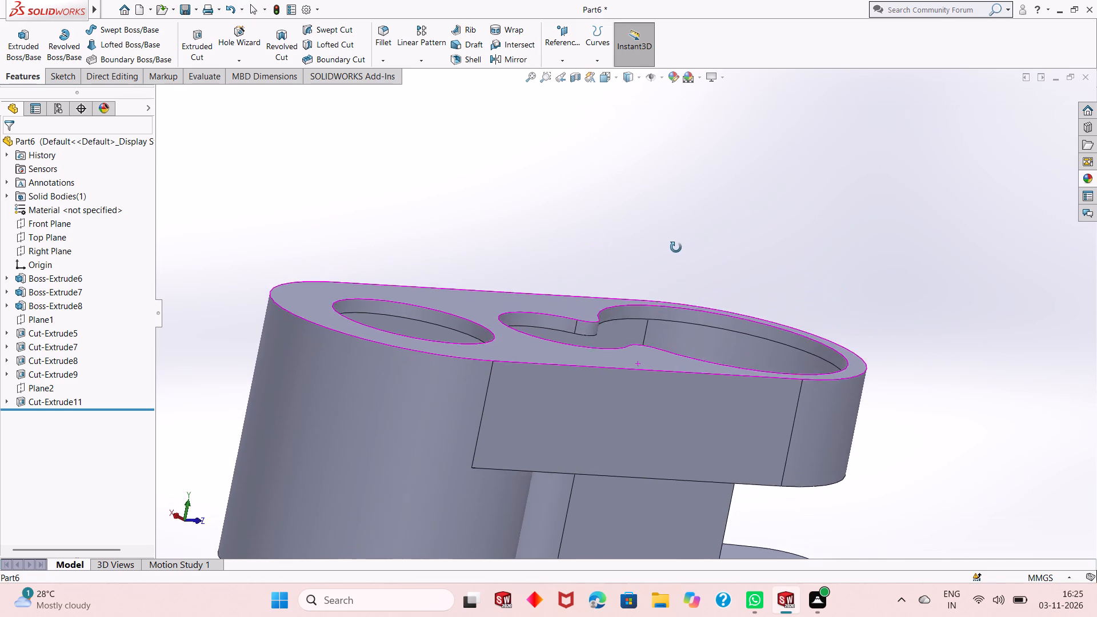
middle_click_drag(676, 247, 676, 241)
Inspect the underside of the body, the open end of the cylindrical boss and the side profile.
scroll(647, 404, "up", 3)
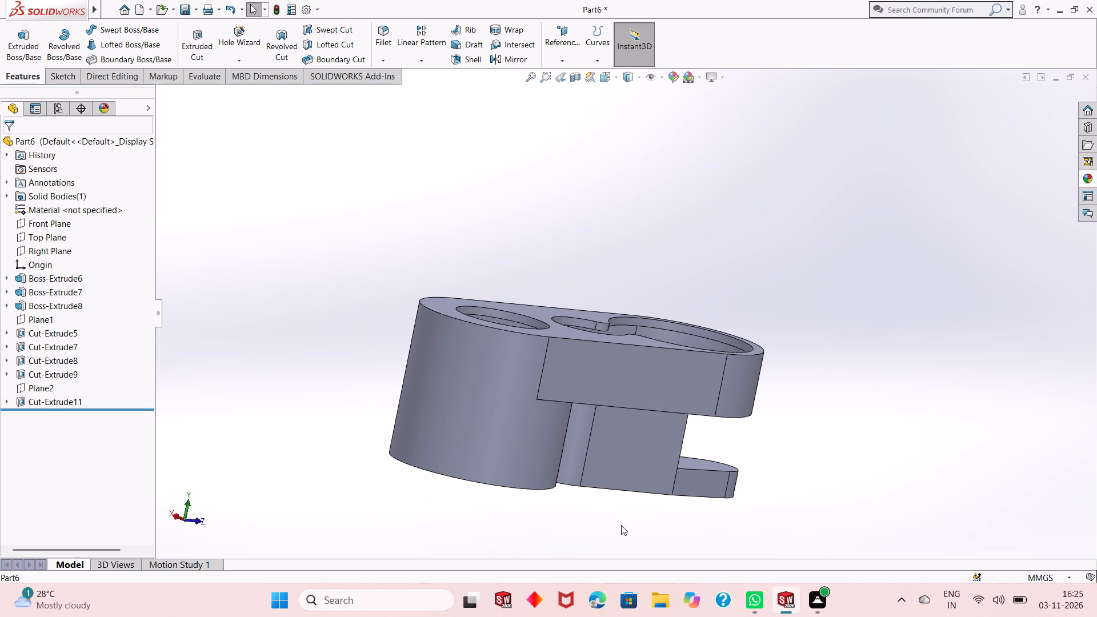
middle_click_drag(606, 488, 614, 398)
scroll(618, 387, "down", 3)
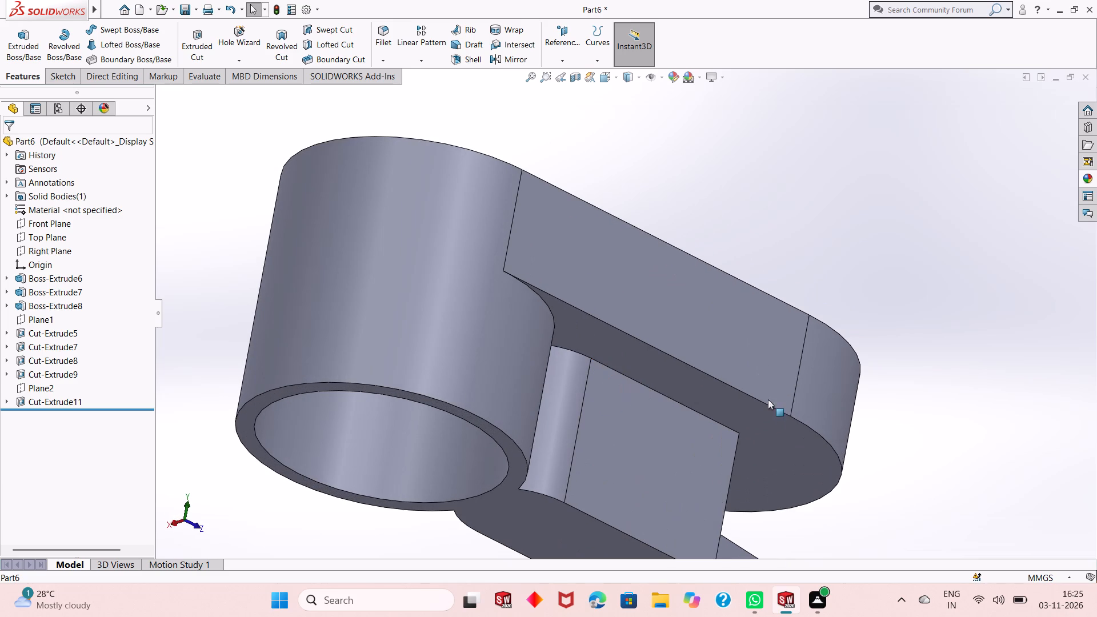
scroll(693, 310, "up", 2)
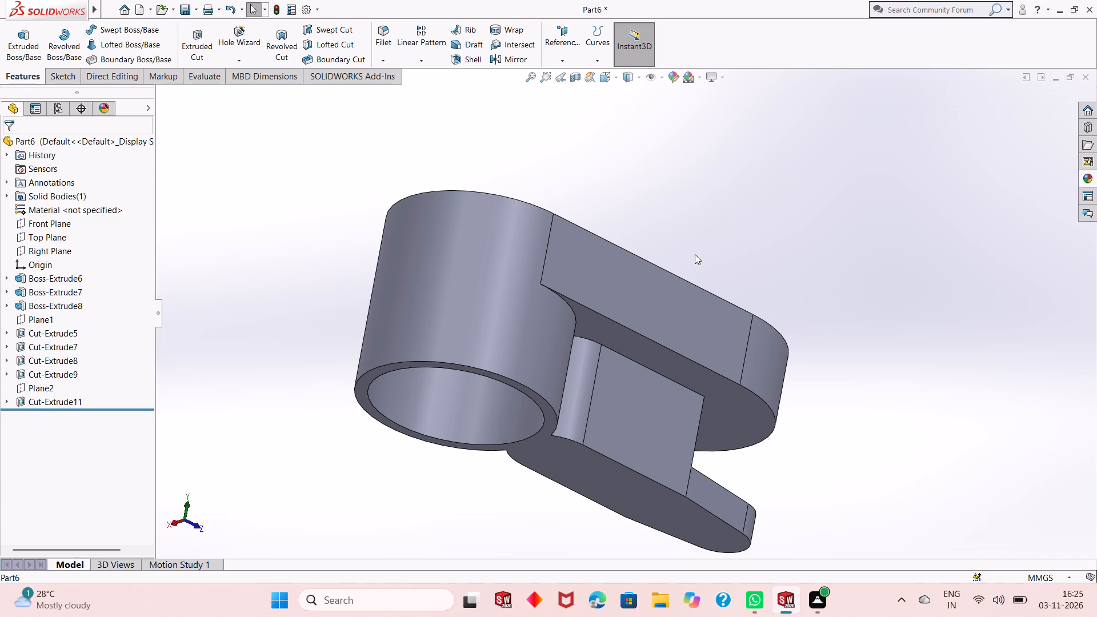
middle_click_drag(695, 254, 698, 300)
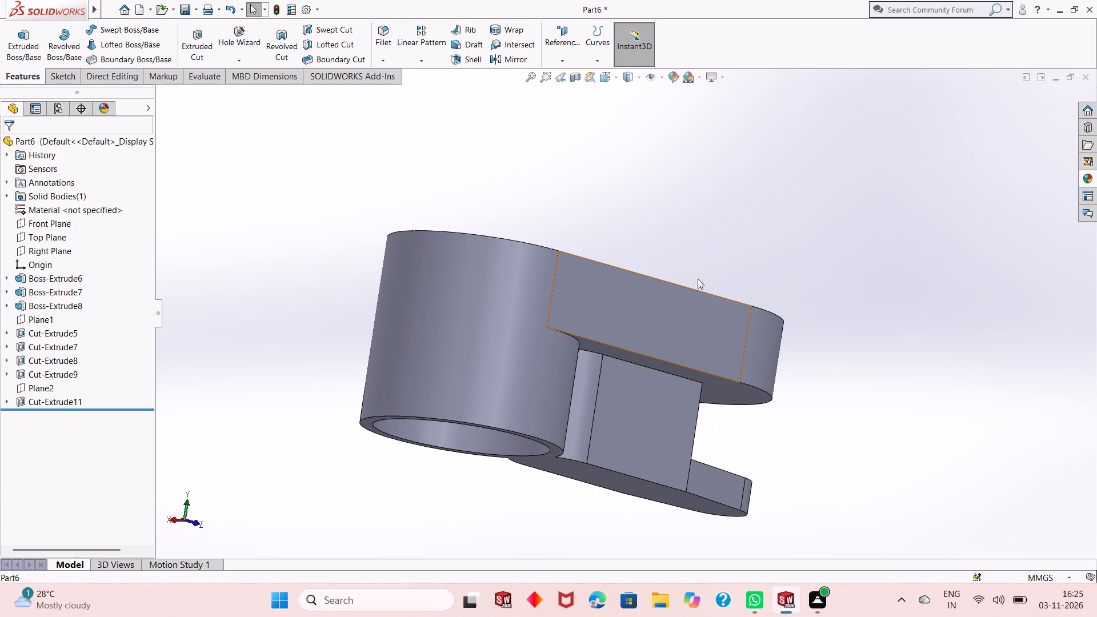
middle_click_drag(703, 266, 705, 291)
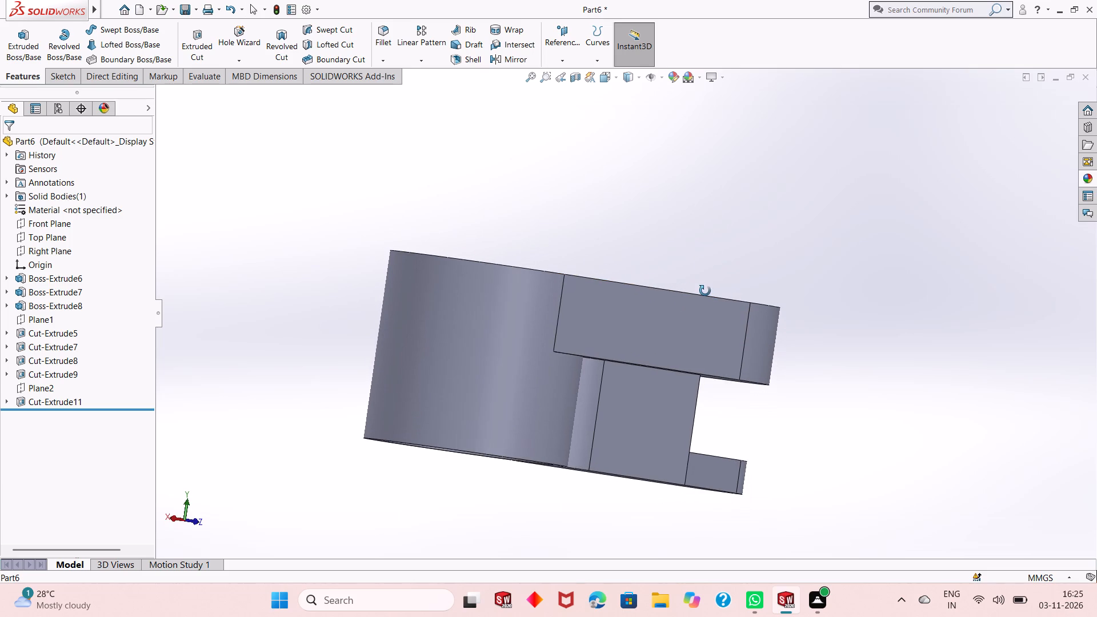
middle_click_drag(705, 291, 678, 374)
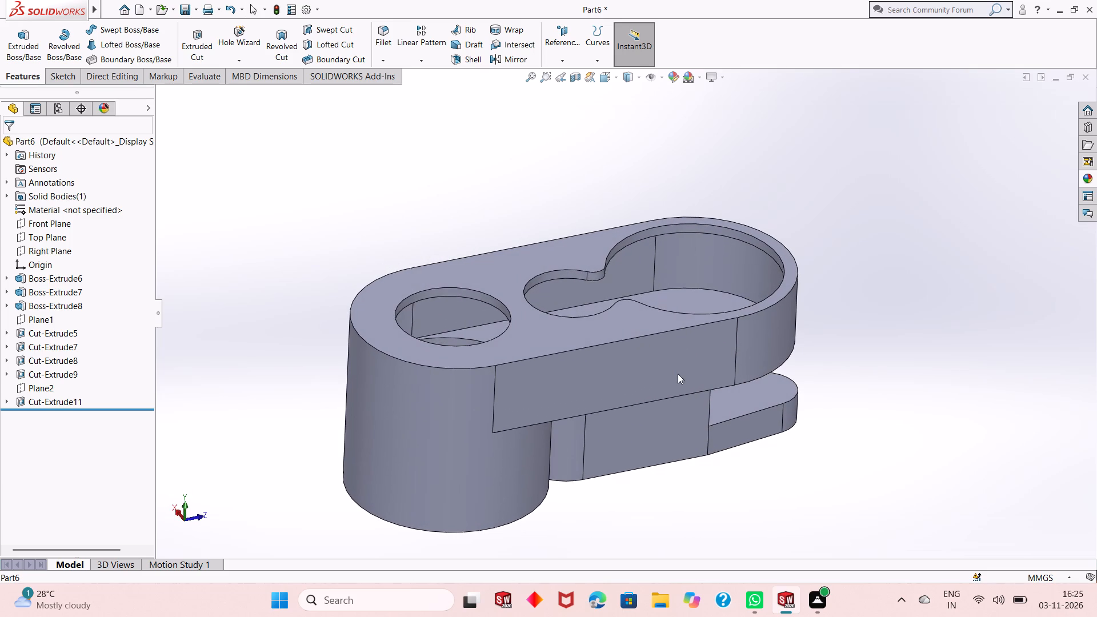
middle_click_drag(710, 186, 709, 233)
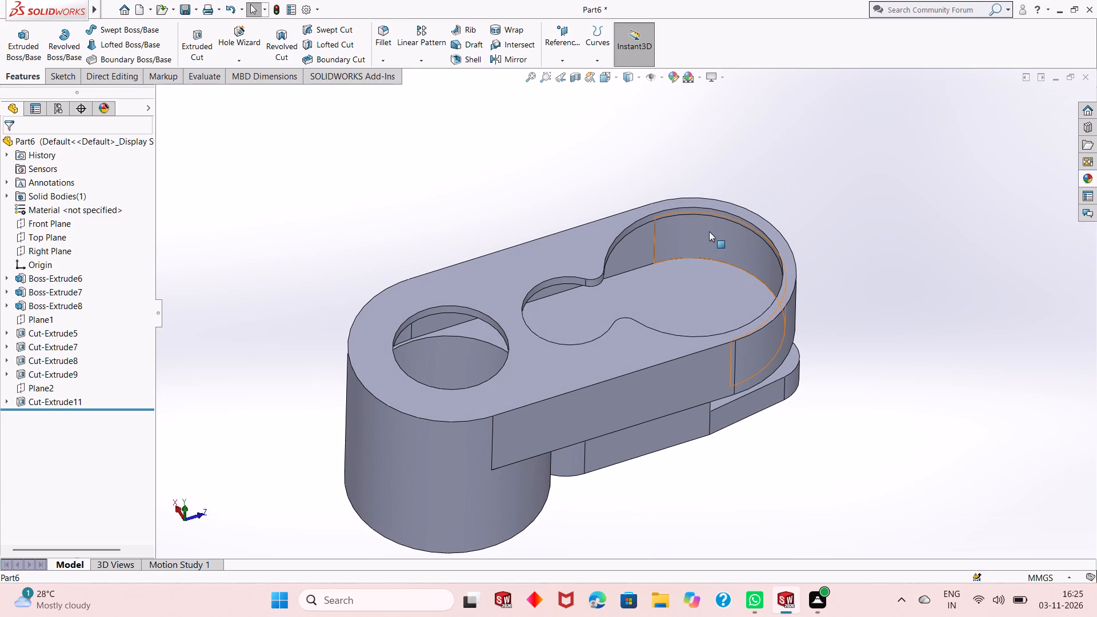
middle_click_drag(650, 280, 637, 318)
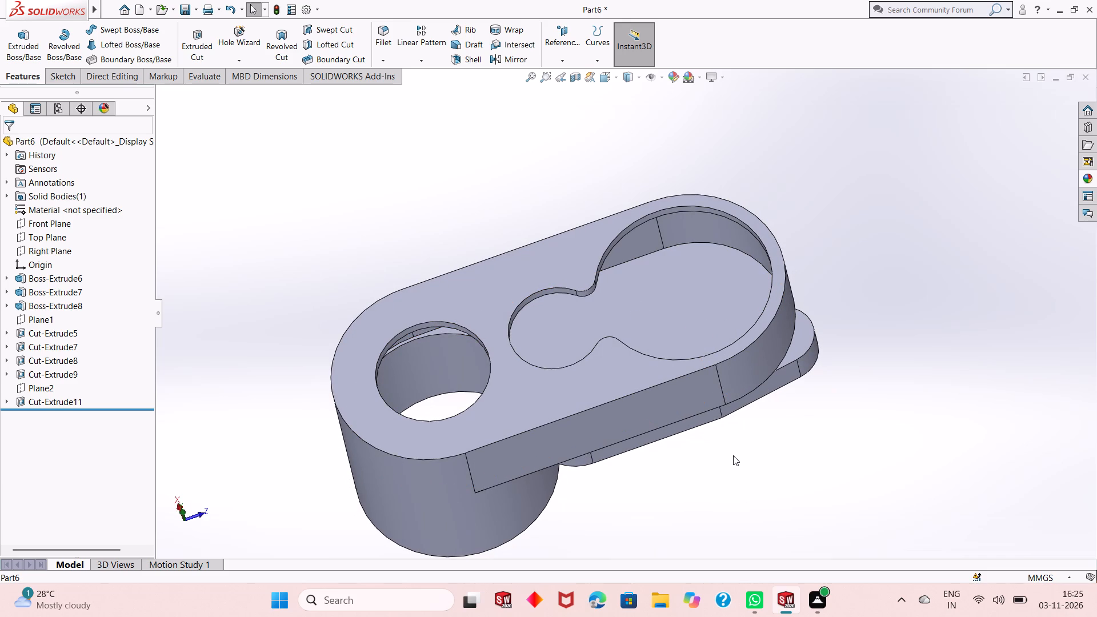
Examine the notched foot beneath the pocket end of the body and its rounded projecting step.
middle_click_drag(733, 455, 740, 376)
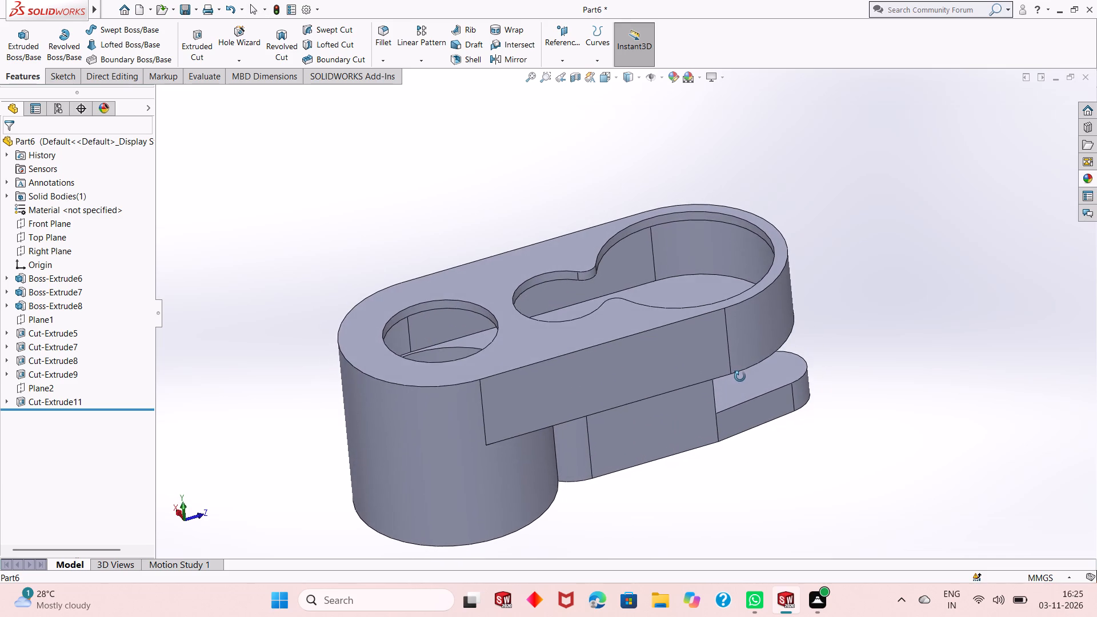
middle_click_drag(740, 376, 633, 347)
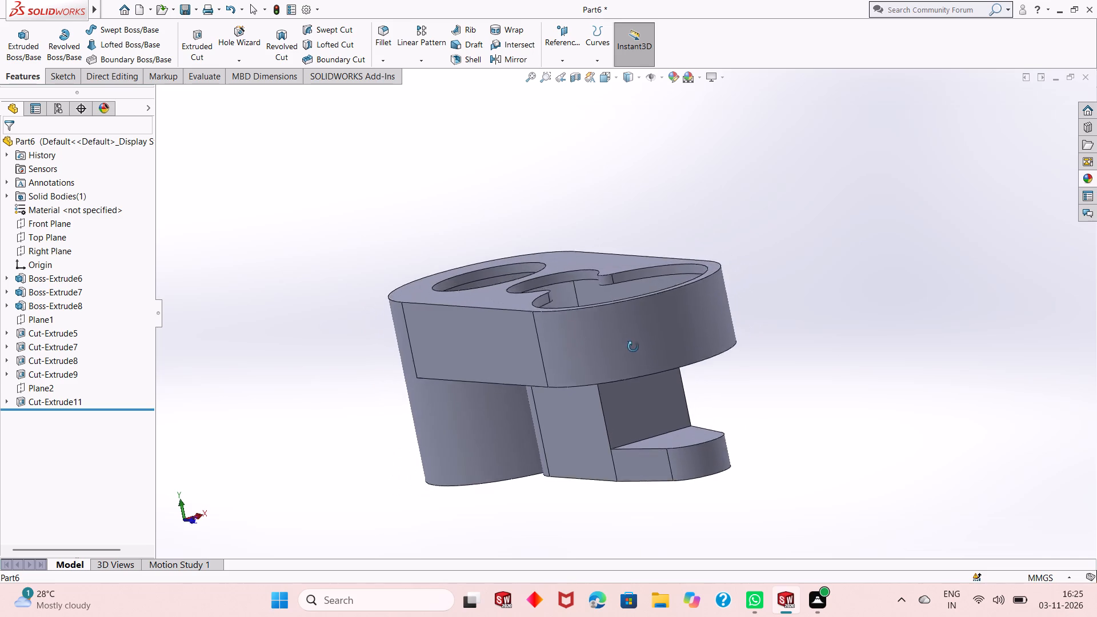
middle_click_drag(633, 347, 637, 395)
scroll(662, 469, "down", 3)
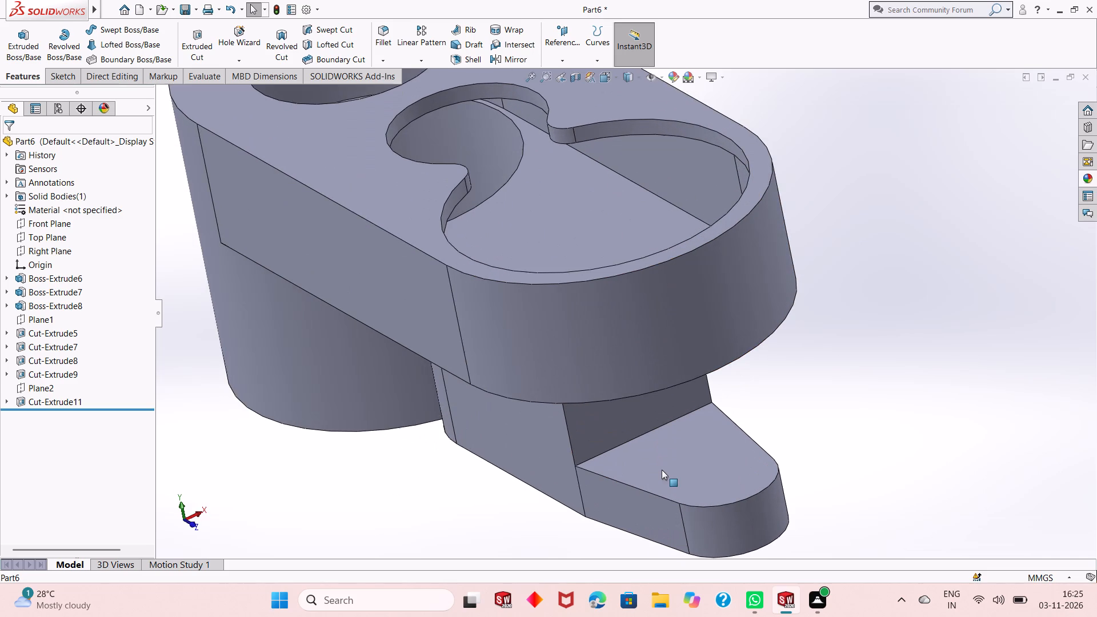
scroll(662, 471, "up", 1)
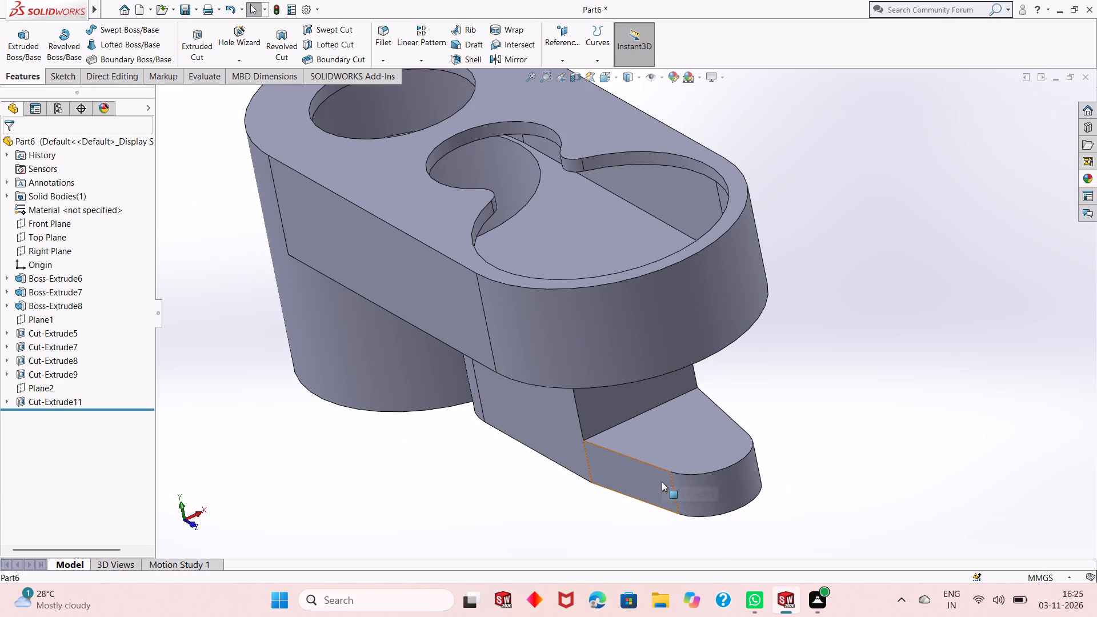
scroll(662, 429, "down", 2)
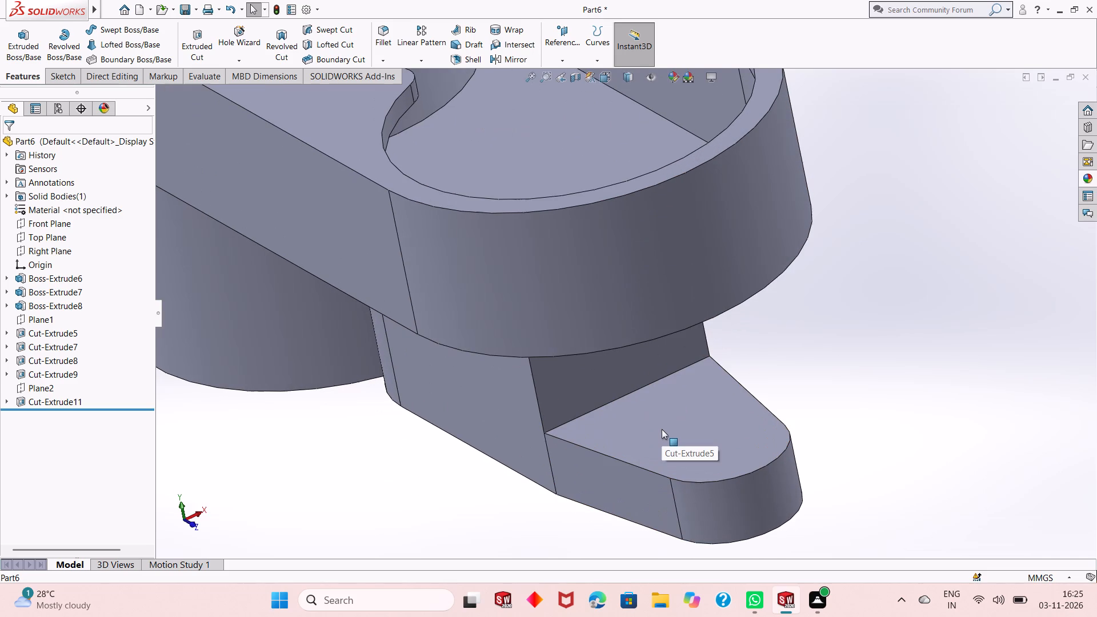
scroll(676, 427, "up", 1)
key("Escape")
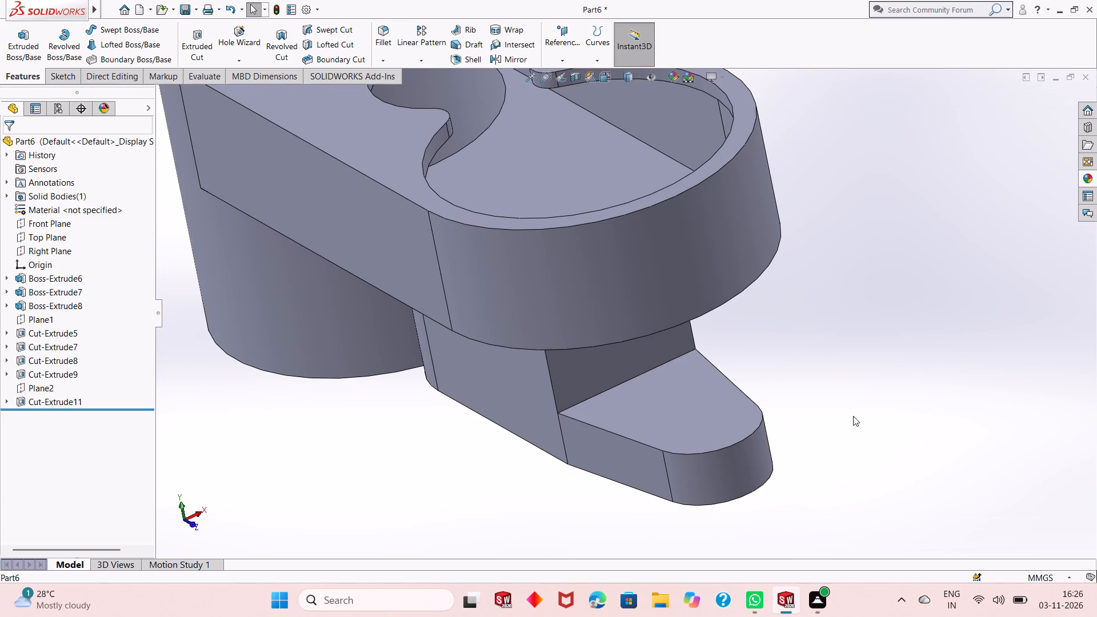
middle_click_drag(768, 506, 799, 462)
scroll(787, 461, "up", 2)
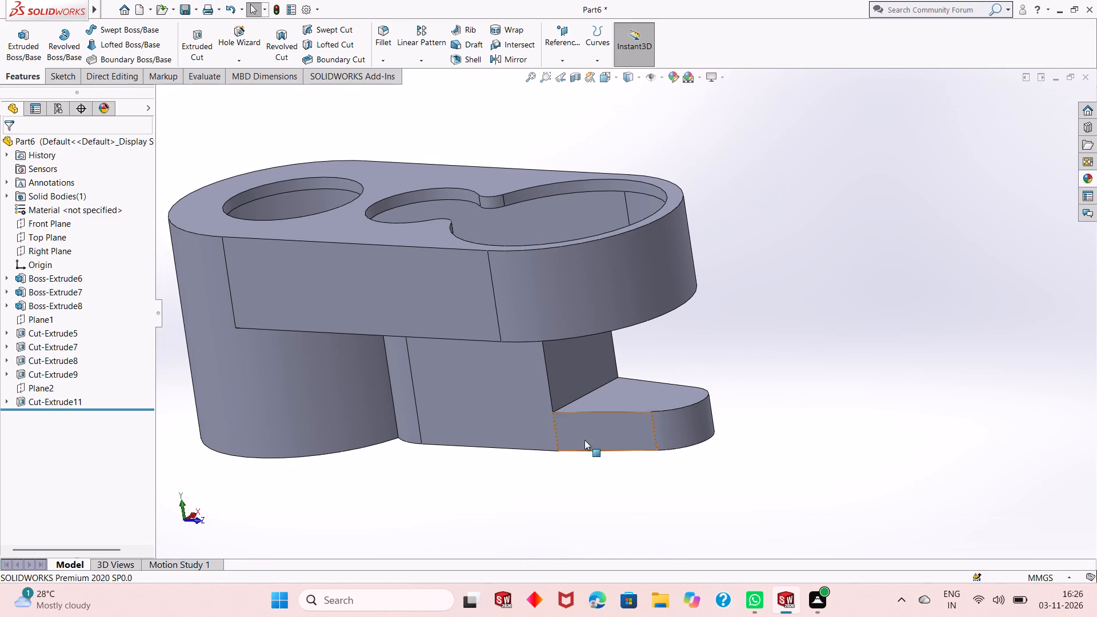
scroll(584, 440, "up", 1)
Review the finished body from opposite sides and above, checking the keyhole-shaped pocket opening and the cavity beneath it.
middle_click_drag(586, 441, 832, 386)
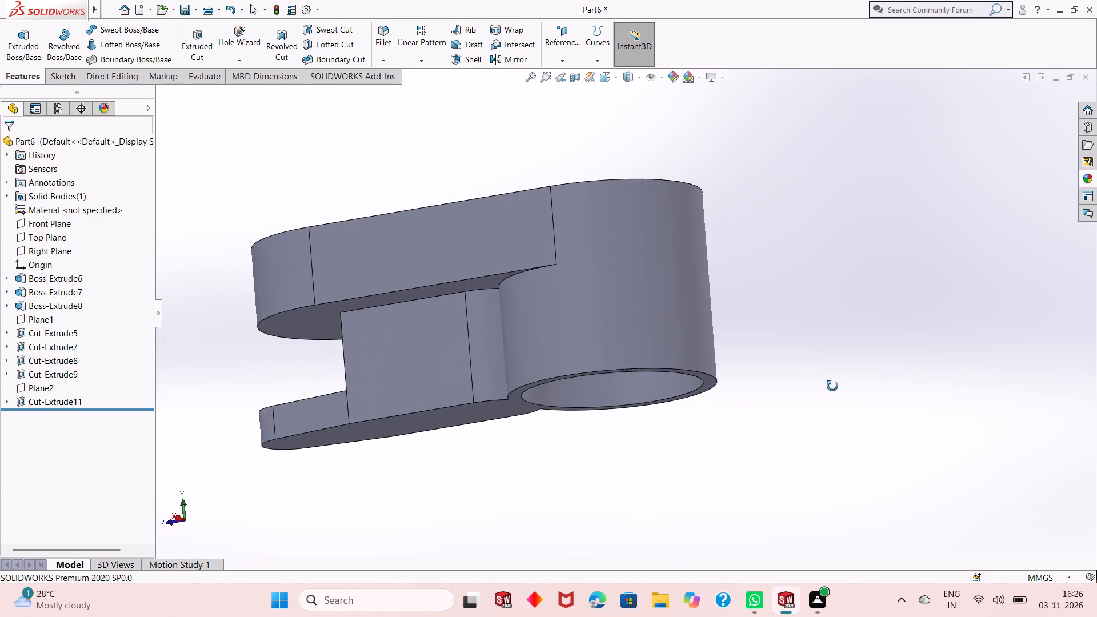
middle_click_drag(832, 386, 606, 430)
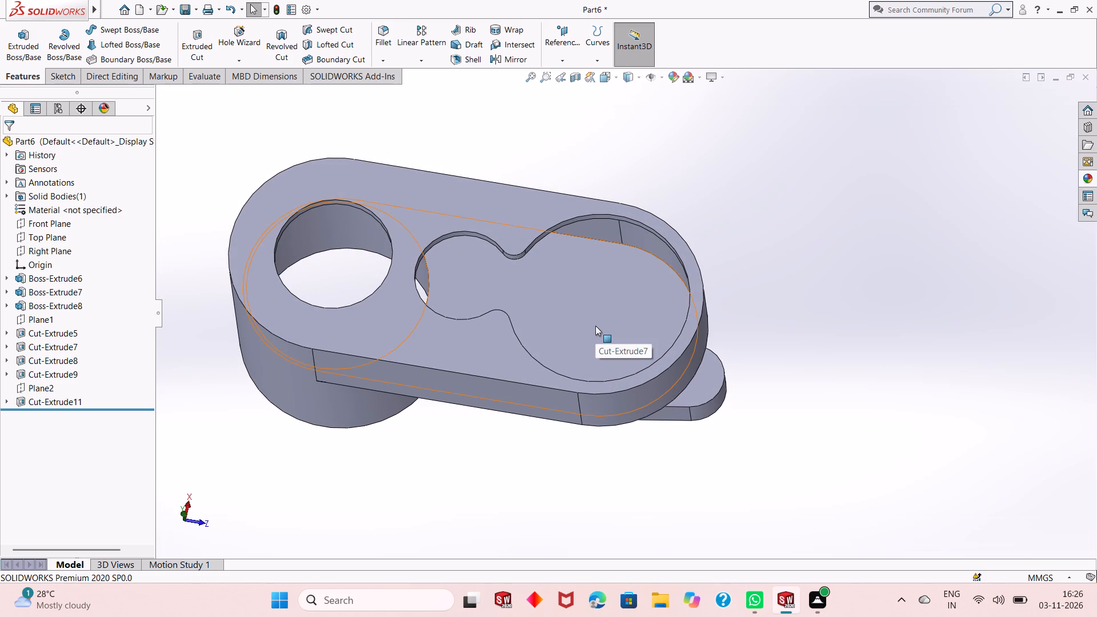
scroll(568, 332, "up", 1)
scroll(525, 278, "down", 2)
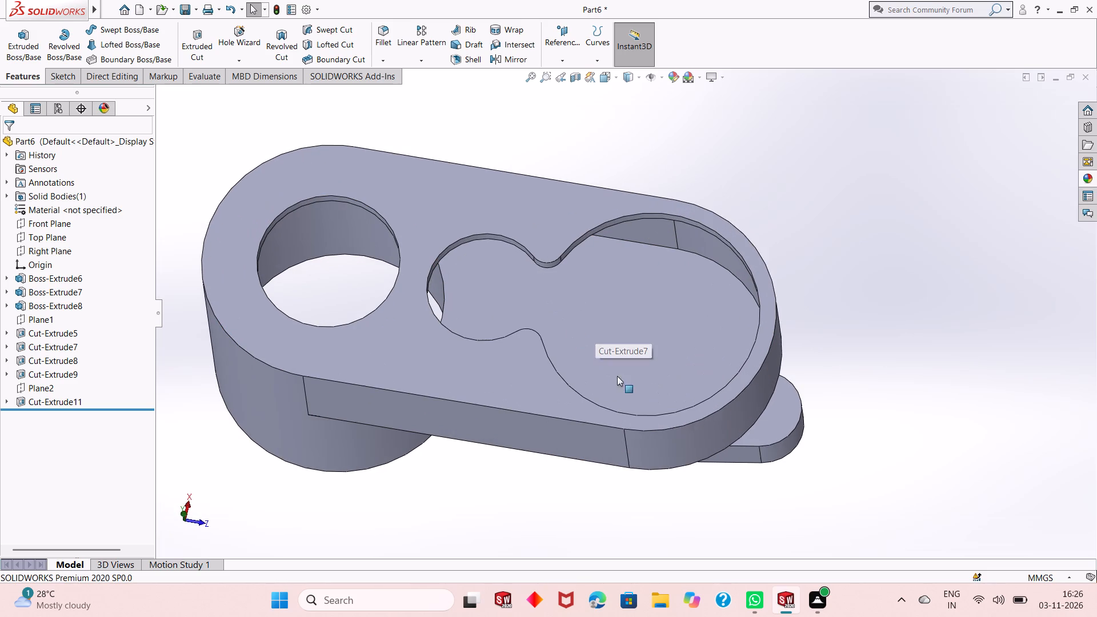
scroll(762, 503, "up", 1)
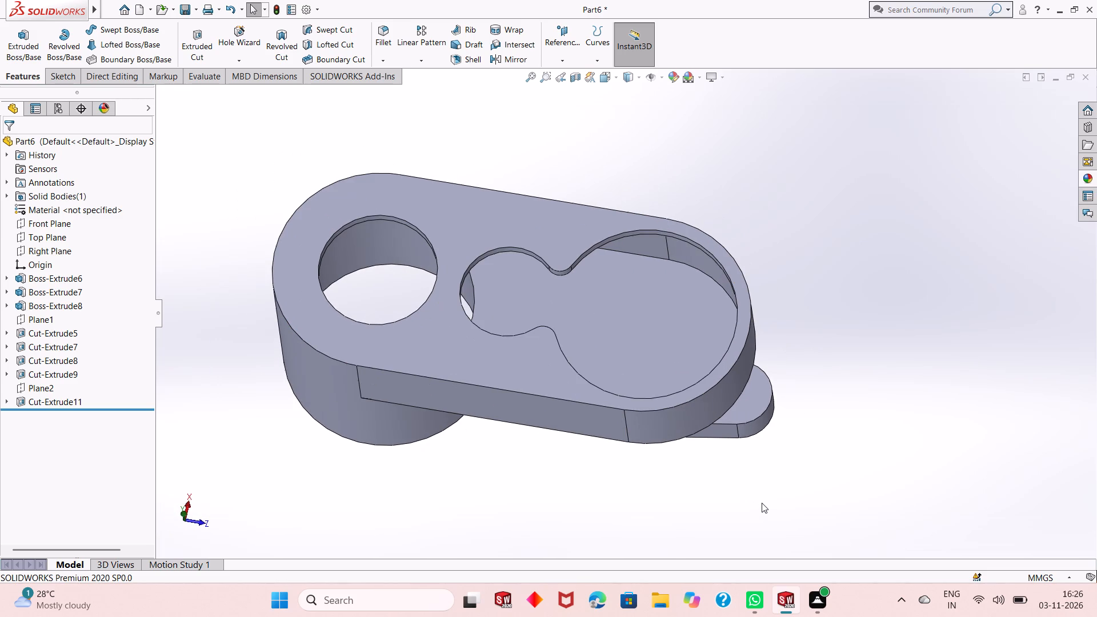
scroll(465, 444, "up", 1)
scroll(512, 331, "down", 1)
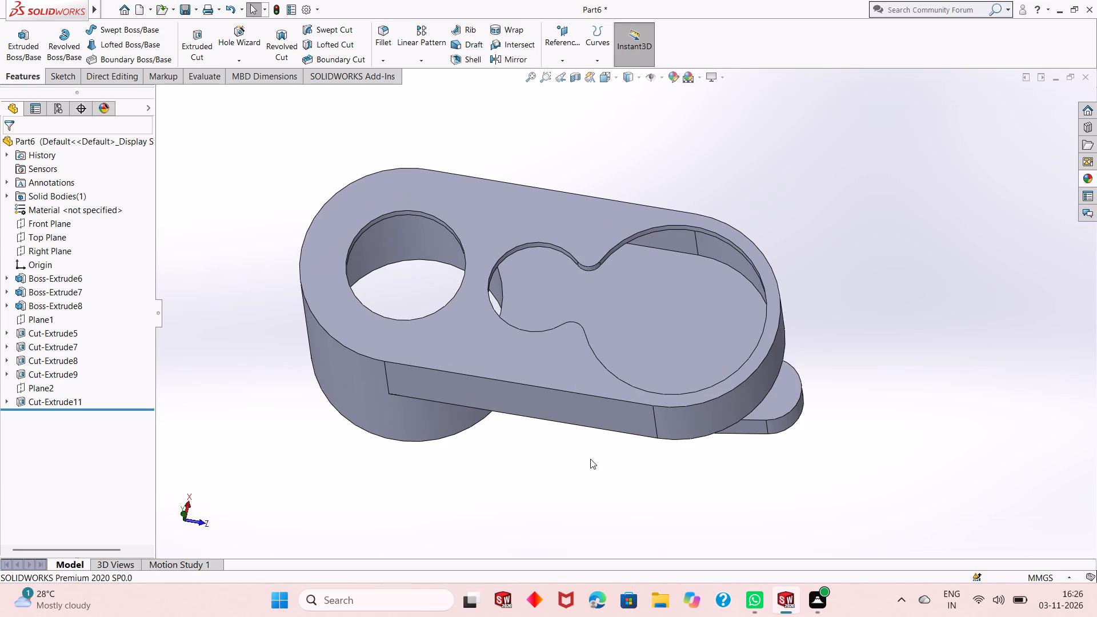
middle_click_drag(591, 459, 595, 430)
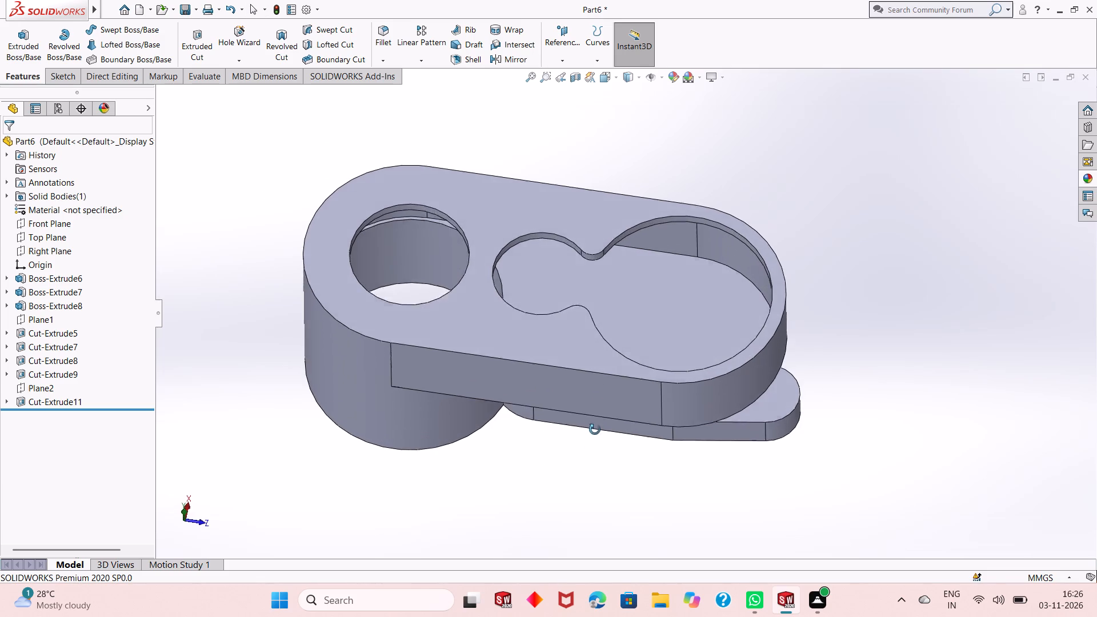
middle_click_drag(595, 430, 620, 254)
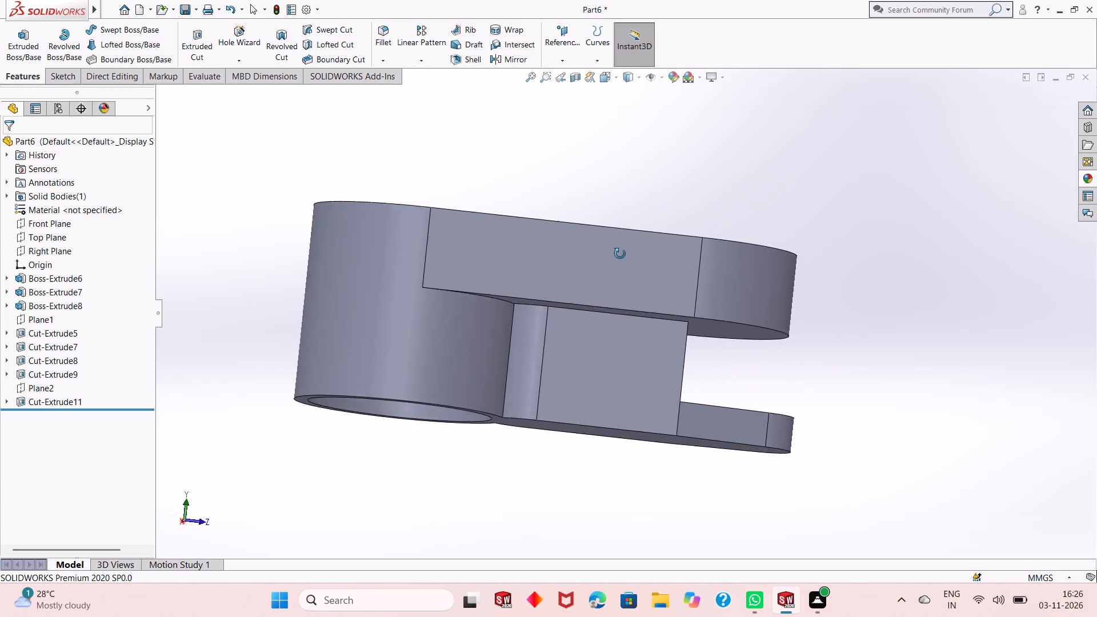
middle_click_drag(620, 254, 598, 299)
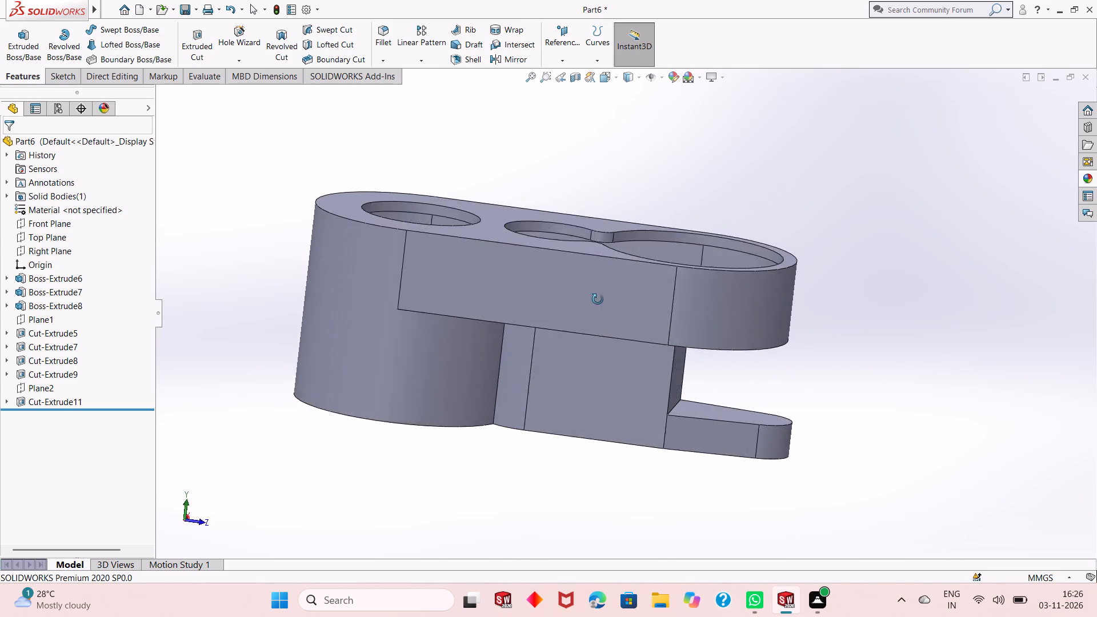
middle_click_drag(598, 299, 565, 398)
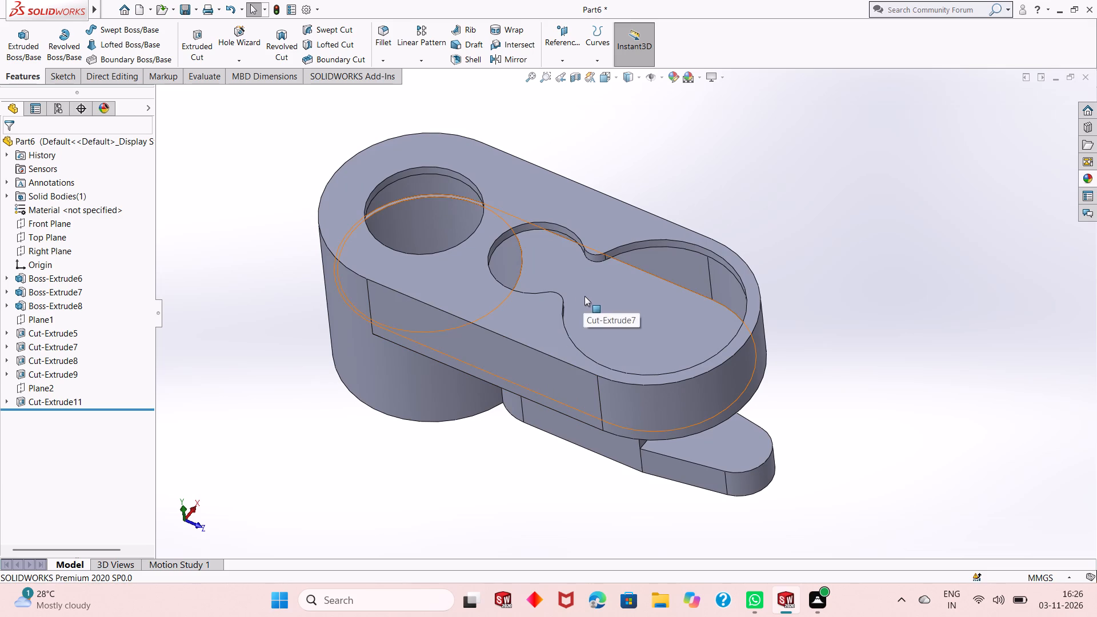
middle_click_drag(585, 297, 584, 347)
scroll(620, 331, "down", 3)
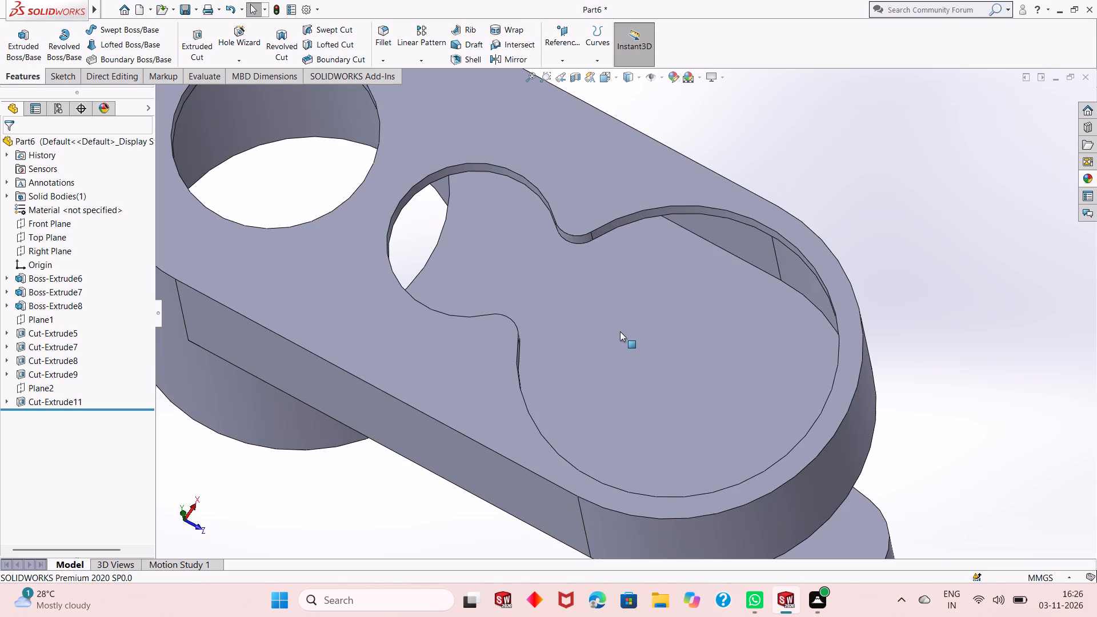
Examine the hollowed slot body around the keyhole-shaped opening, the projecting foot and the open end of the cylindrical boss.
middle_click_drag(625, 379, 631, 351)
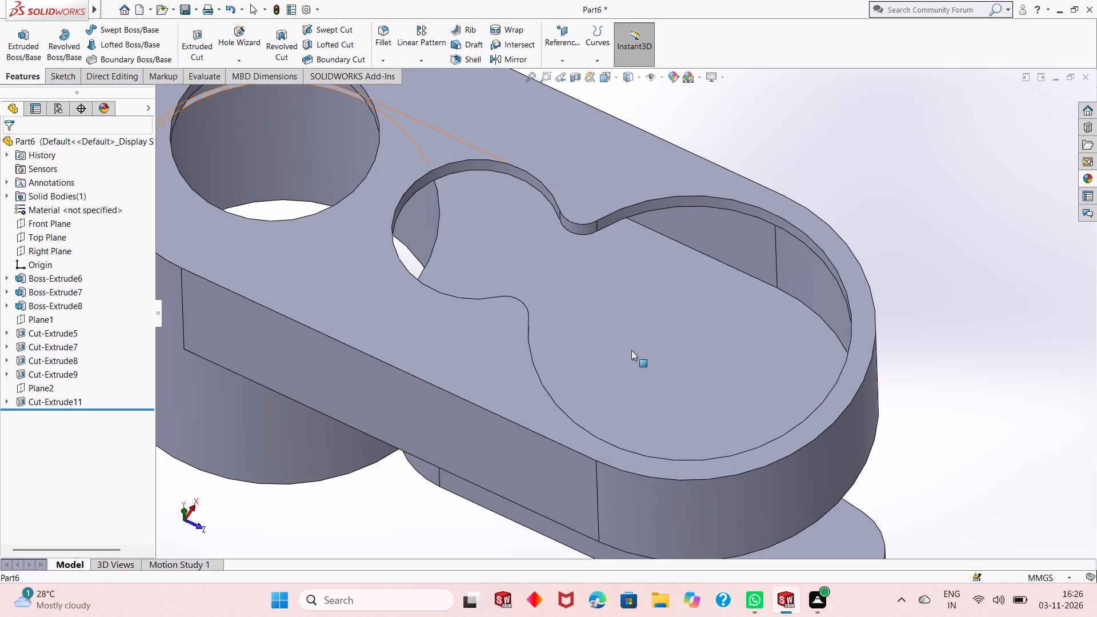
scroll(652, 395, "up", 2)
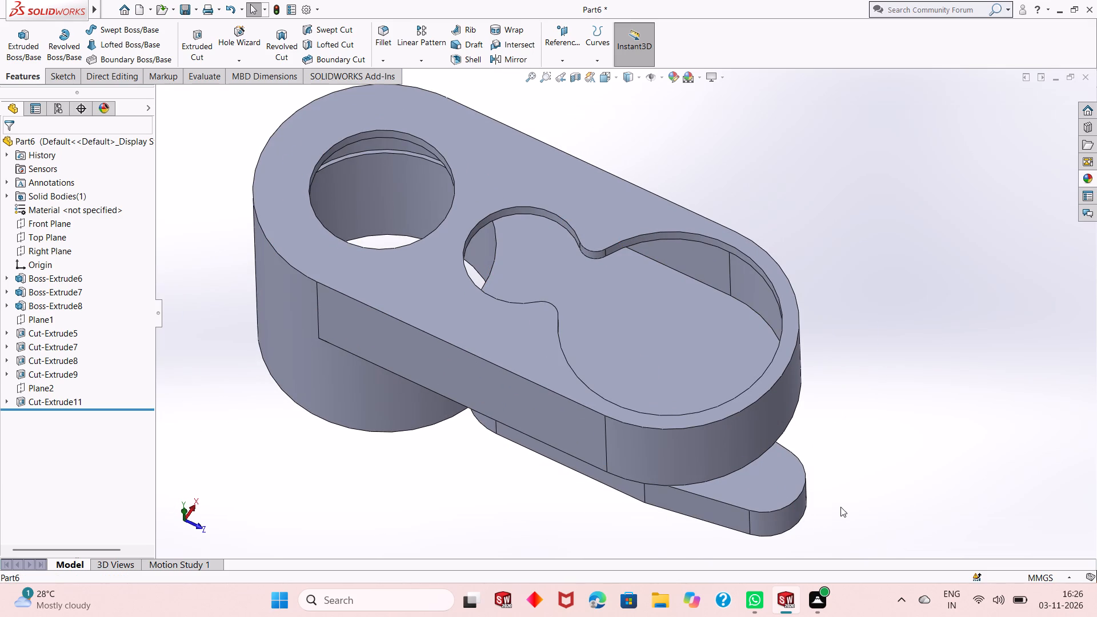
middle_click_drag(840, 507, 828, 435)
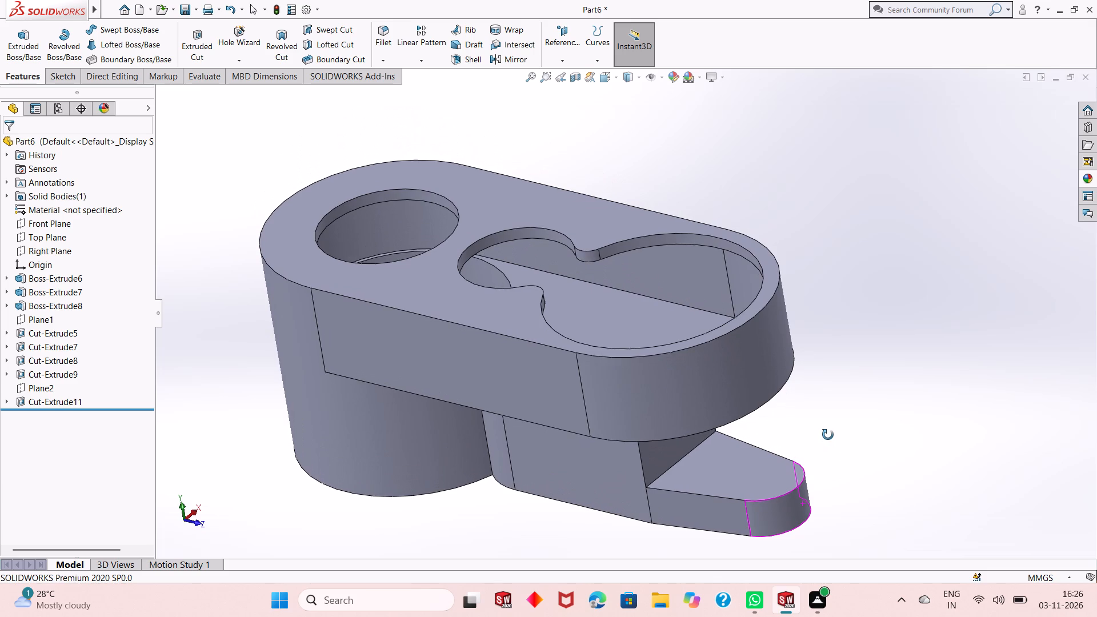
middle_click_drag(828, 435, 831, 438)
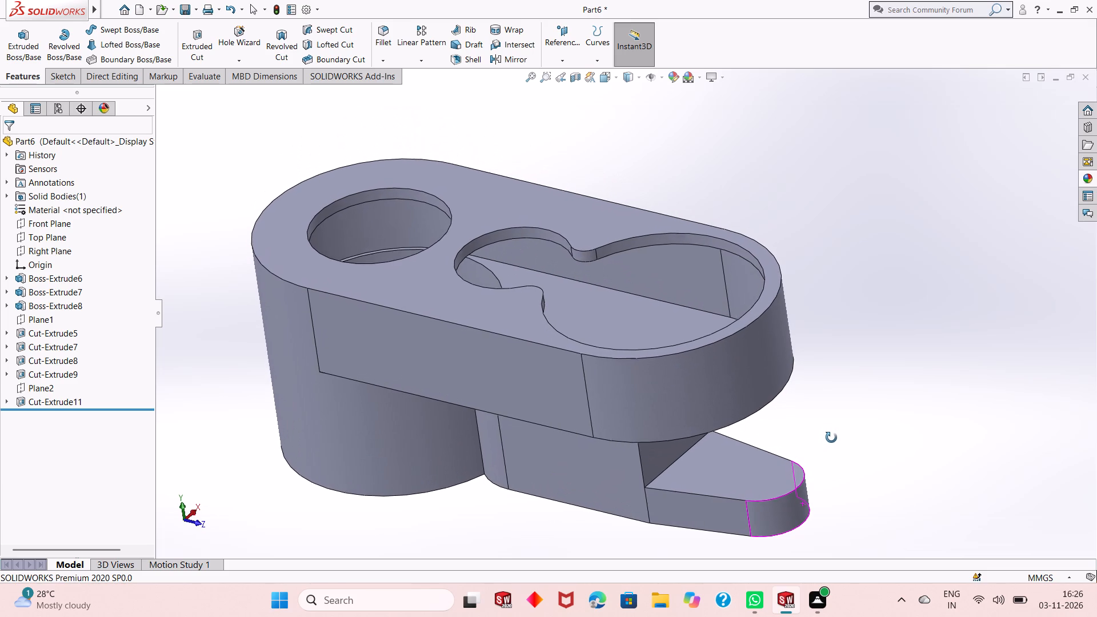
middle_click_drag(831, 438, 806, 479)
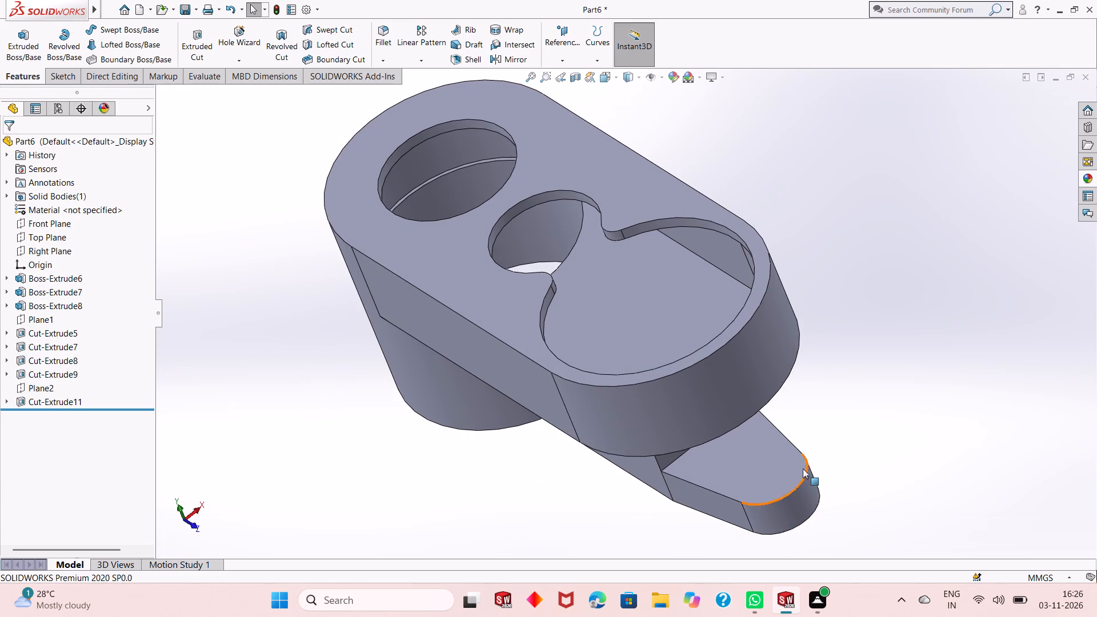
middle_click_drag(803, 456, 912, 333)
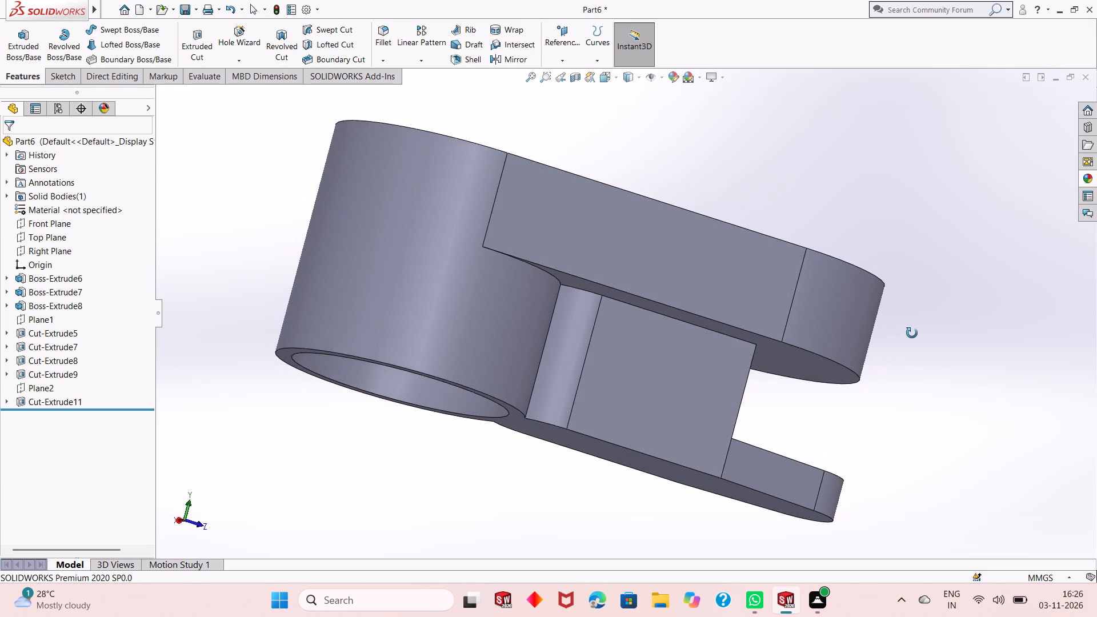
middle_click_drag(912, 333, 766, 424)
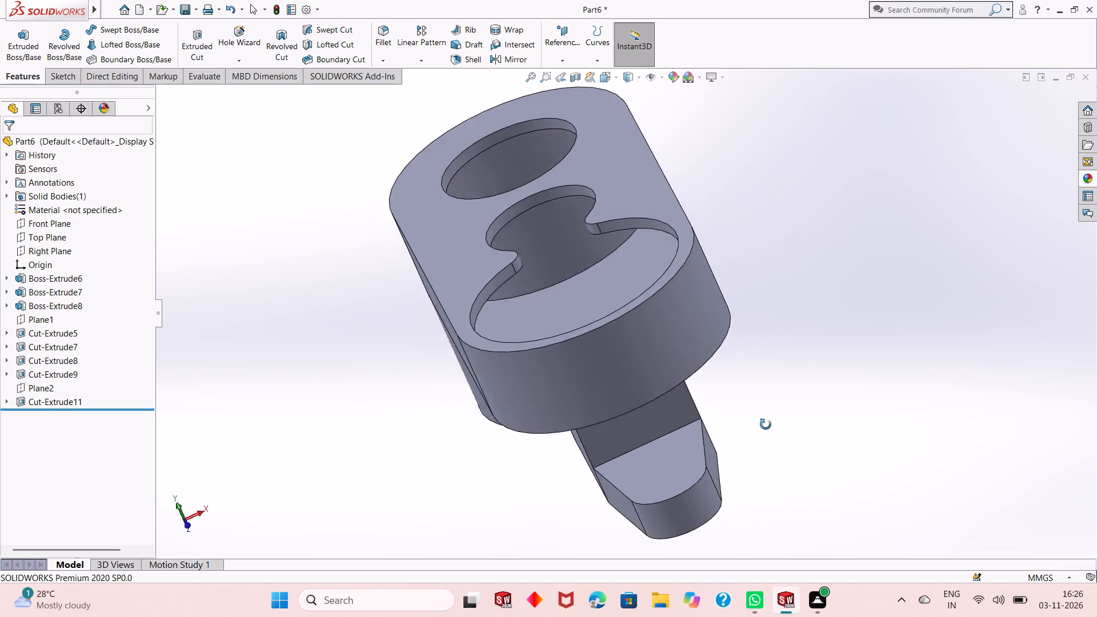
middle_click_drag(766, 424, 826, 451)
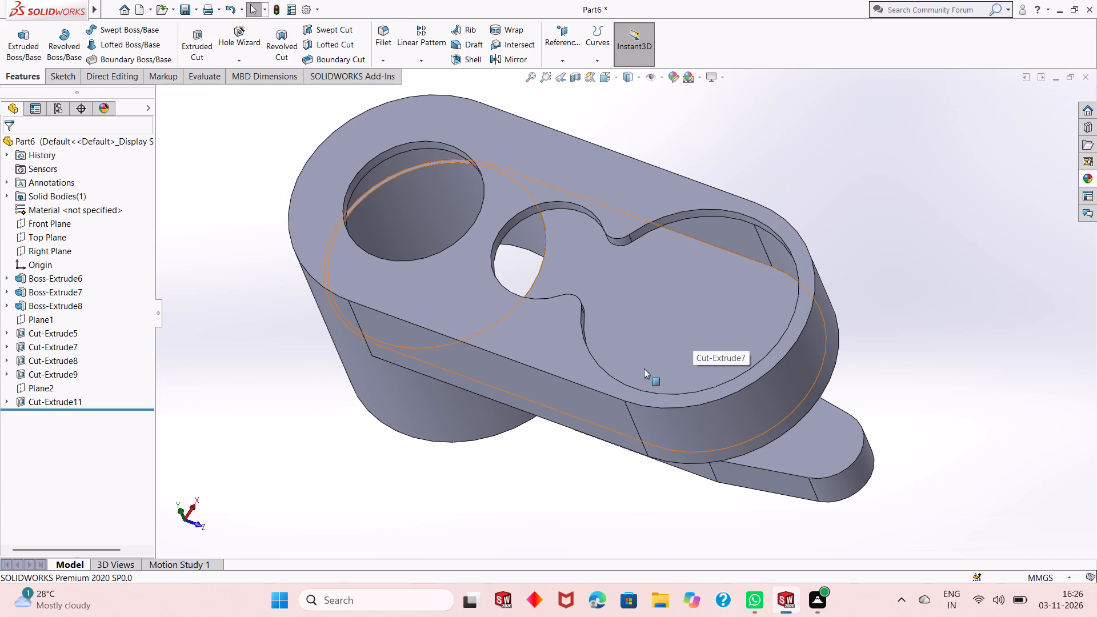
Inspect the side walls, the round bore and the cavity floor beneath the keyhole-shaped opening.
middle_click_drag(487, 459, 545, 459)
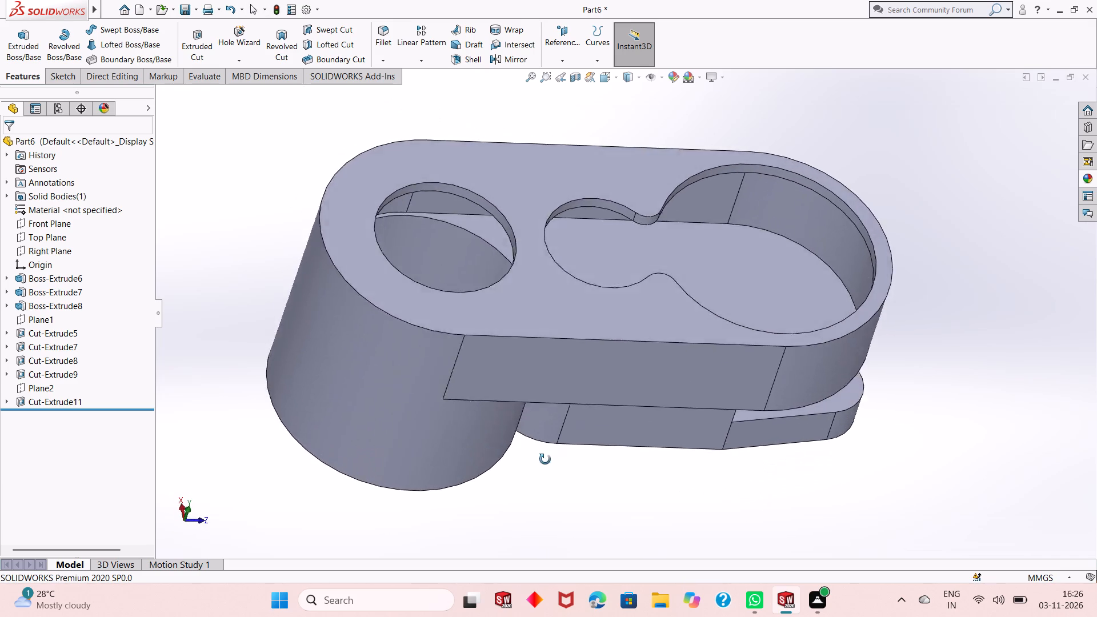
middle_click_drag(545, 459, 514, 478)
middle_click_drag(689, 301, 696, 324)
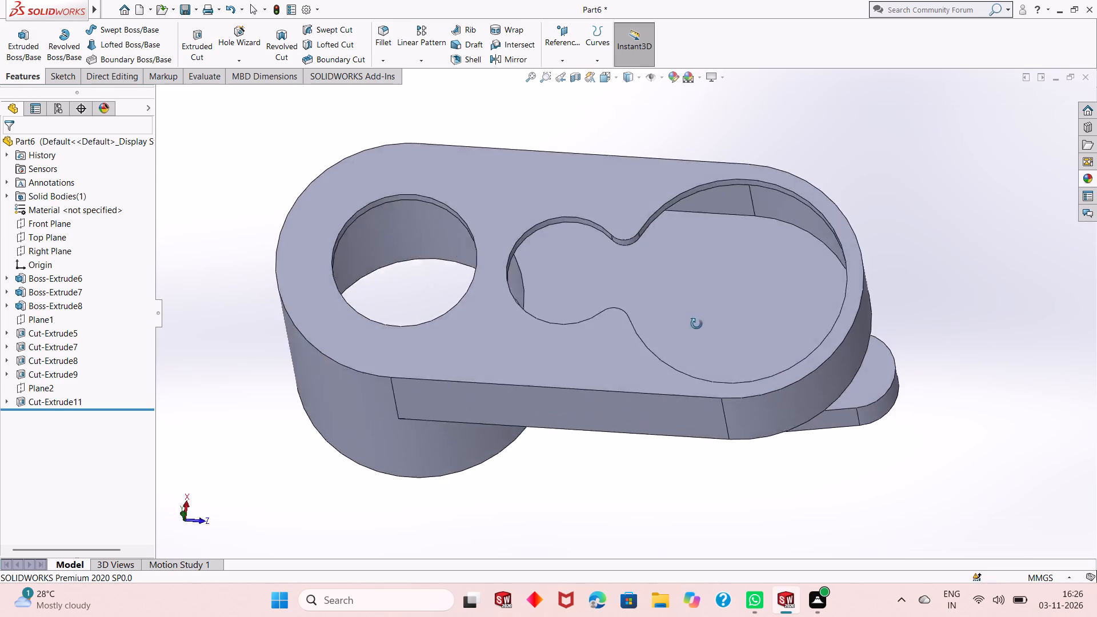
middle_click_drag(696, 324, 744, 253)
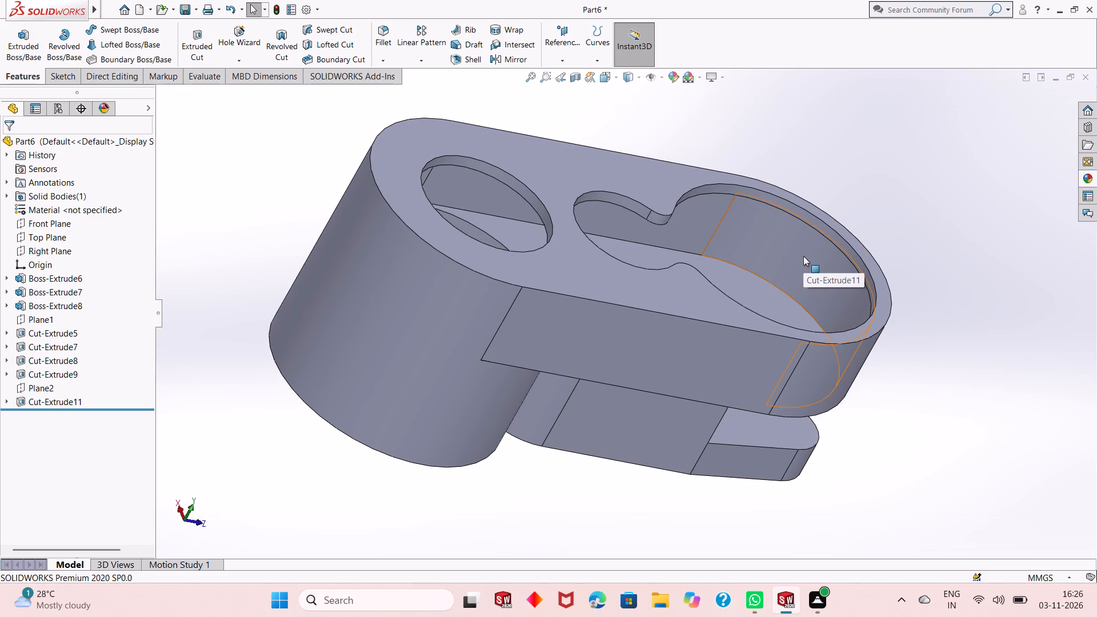
middle_click_drag(803, 258, 794, 288)
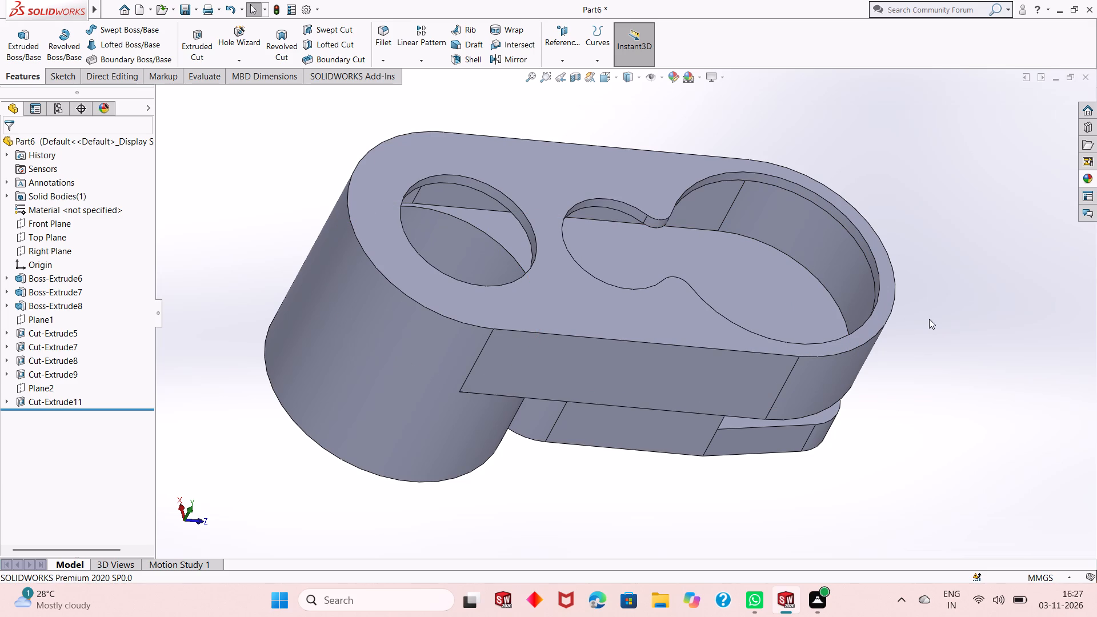
middle_click_drag(887, 402, 869, 340)
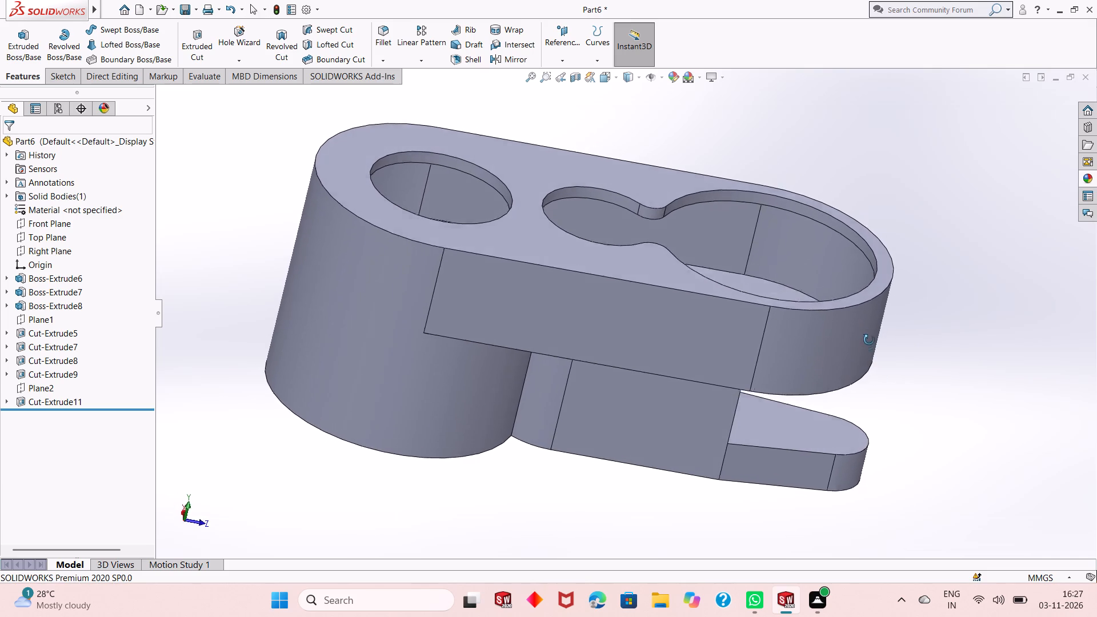
middle_click_drag(869, 340, 848, 401)
middle_click_drag(744, 326, 820, 347)
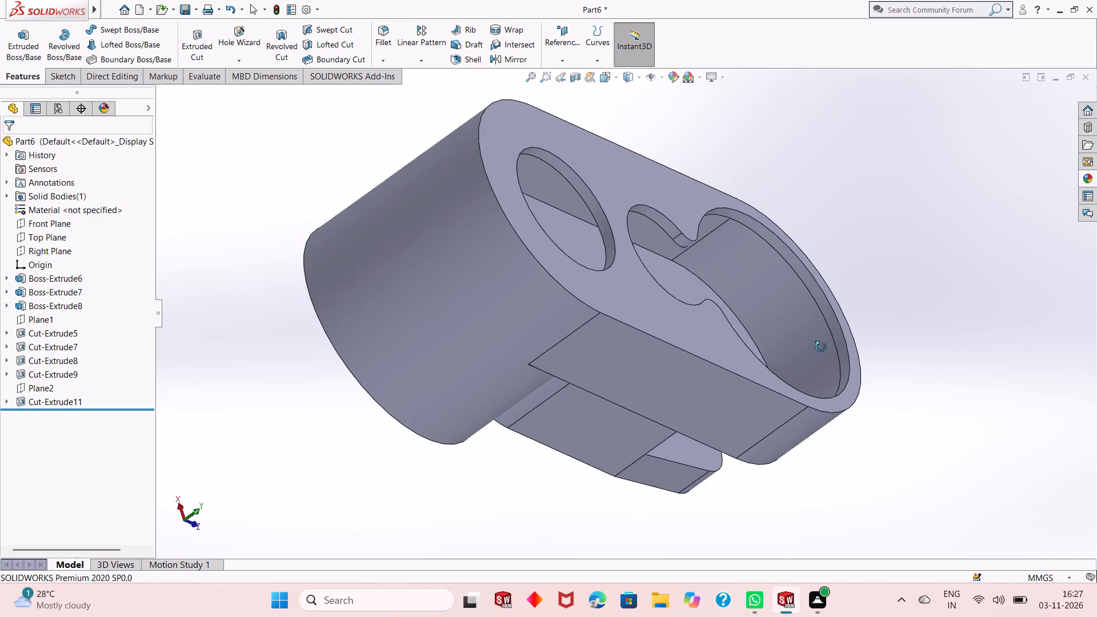
middle_click_drag(820, 347, 738, 415)
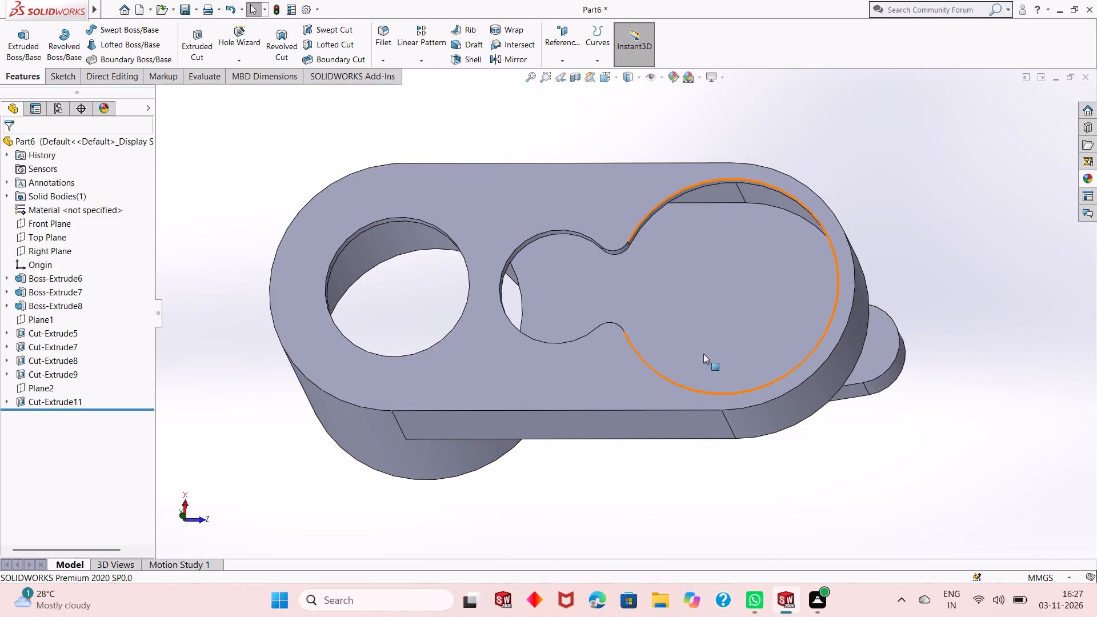
Sketch a circle about 29 mm in diameter on the cavity floor, centred on the keyhole's smaller round end.
left_click(657, 282)
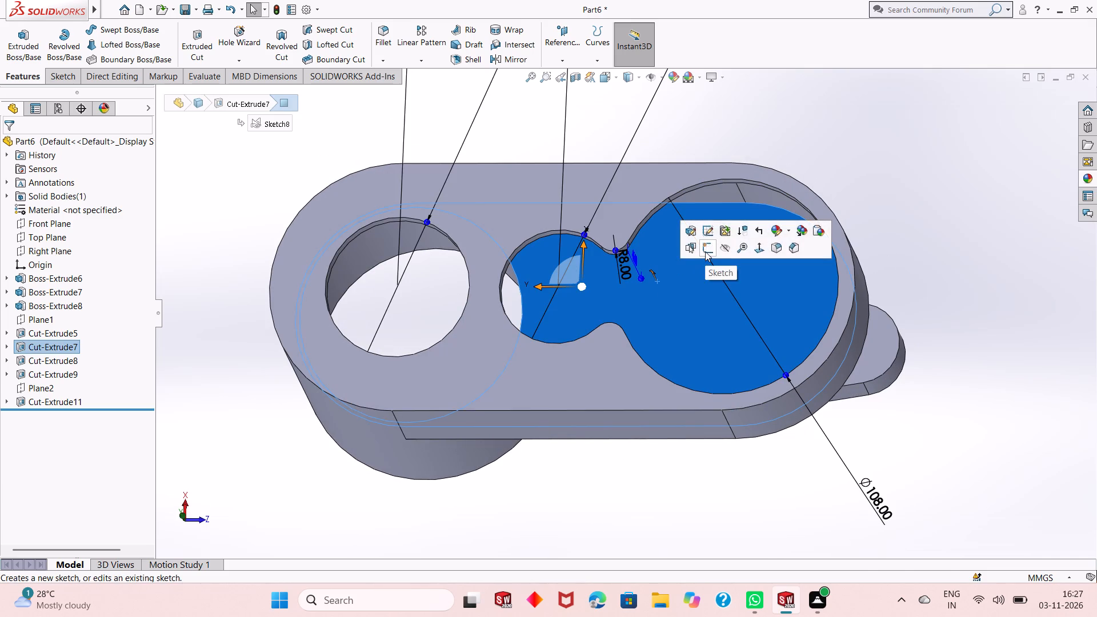
left_click(705, 251)
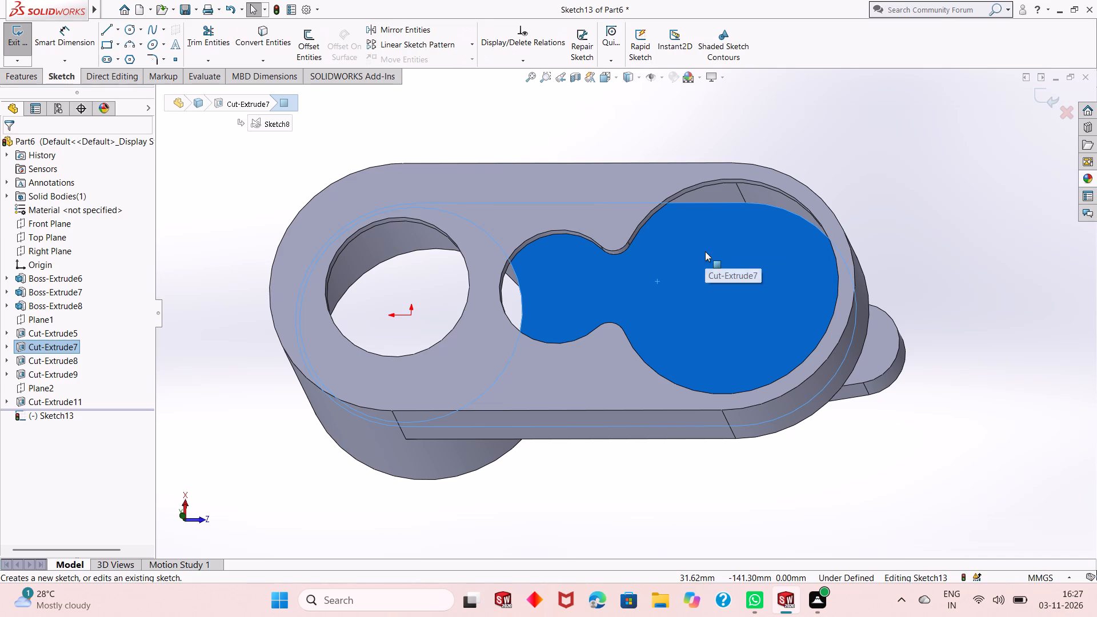
key("ctrl+8")
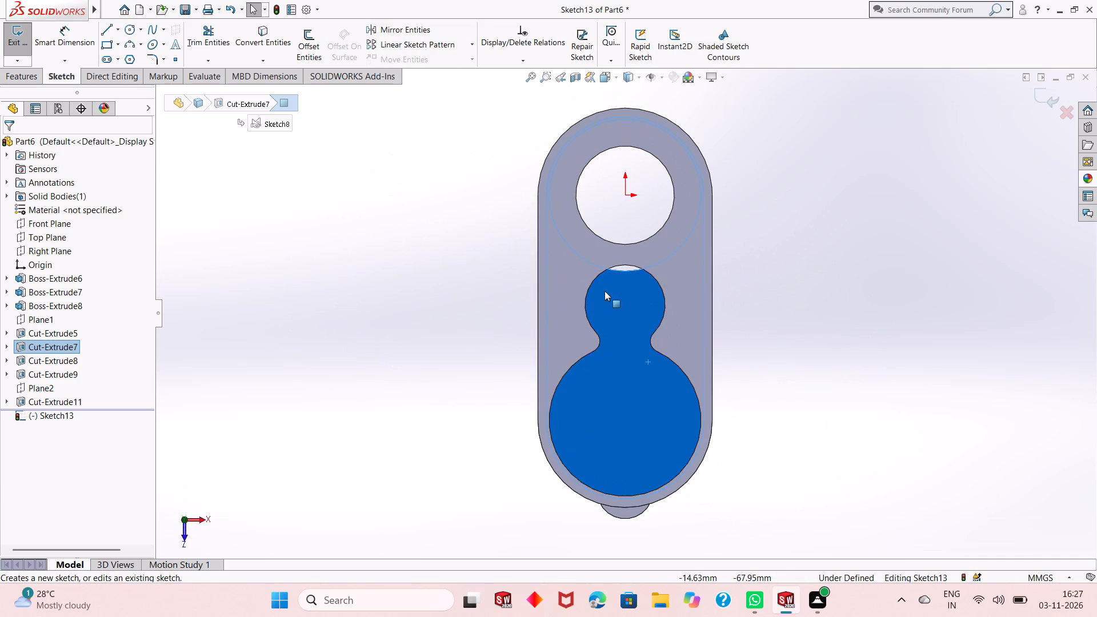
key("Escape")
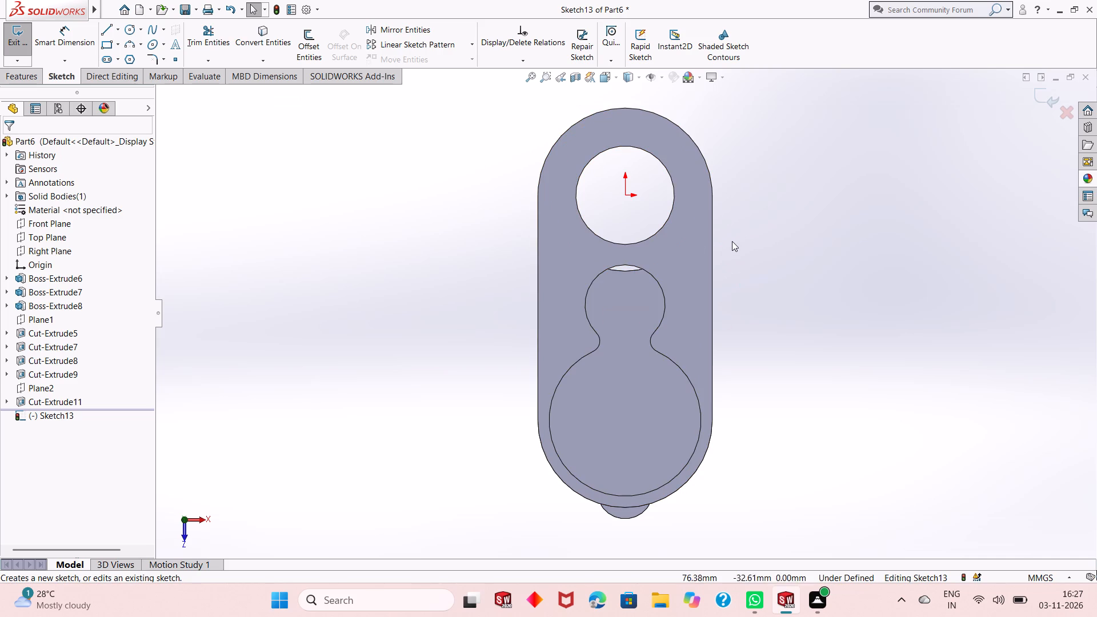
left_click(128, 27)
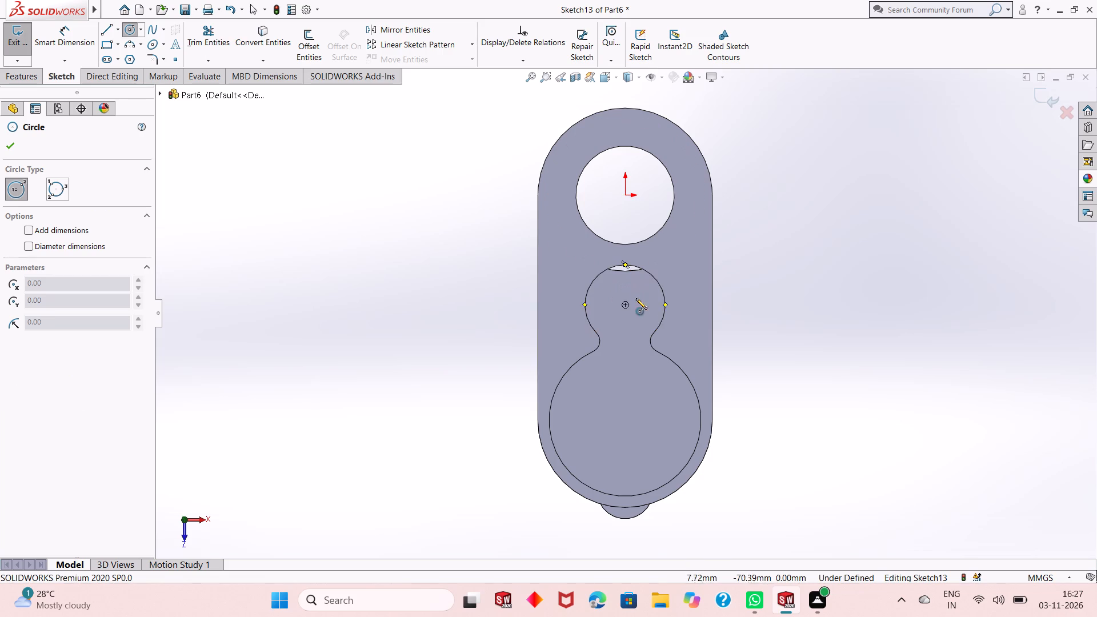
left_click(626, 304)
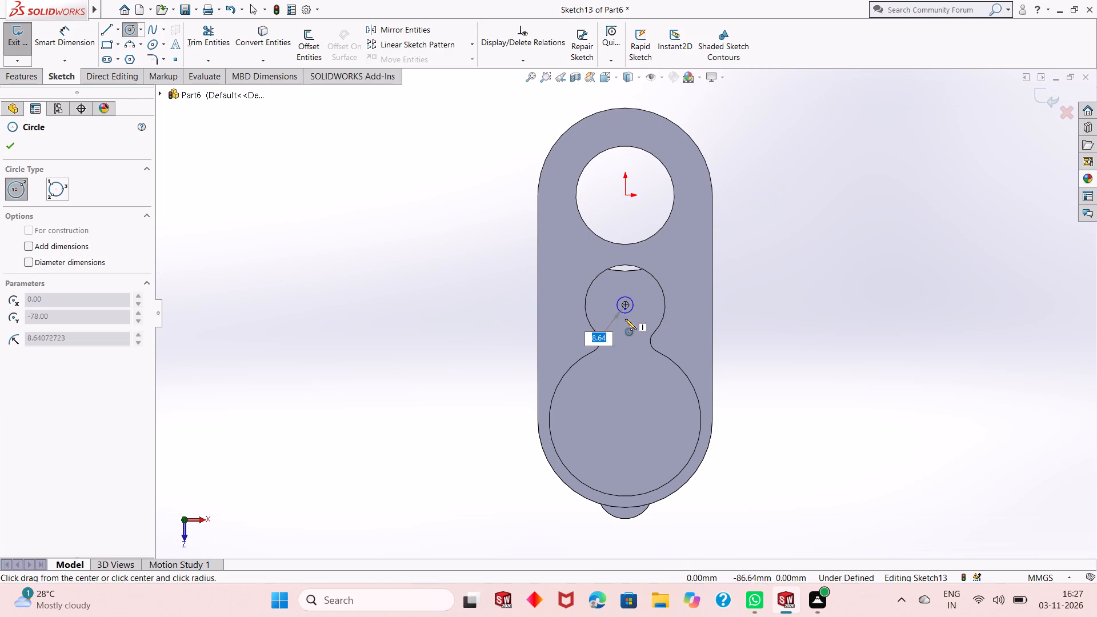
left_click(625, 326)
right_click(794, 219)
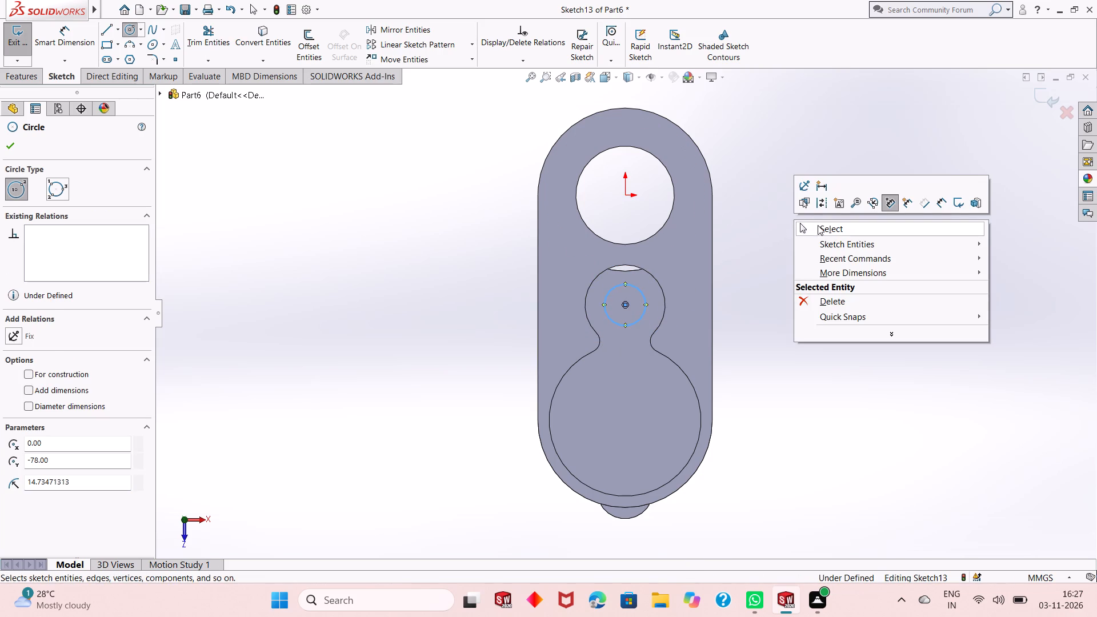
left_click(818, 226)
Dimension the circle in the keyhole's smaller end to a diameter of 35 mm.
left_click(77, 29)
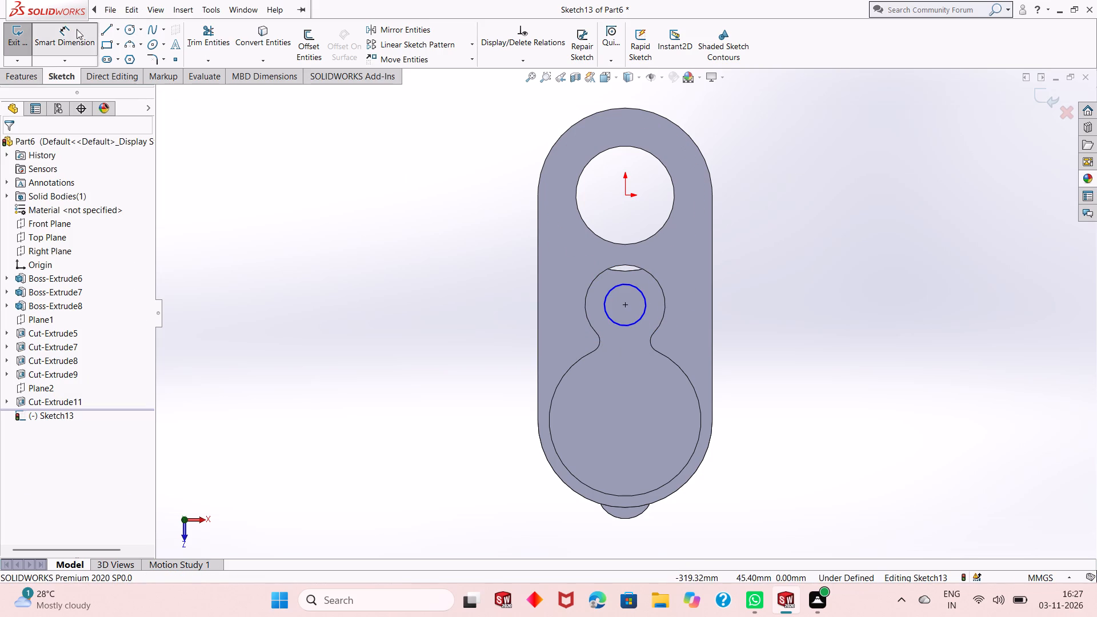
left_click(612, 320)
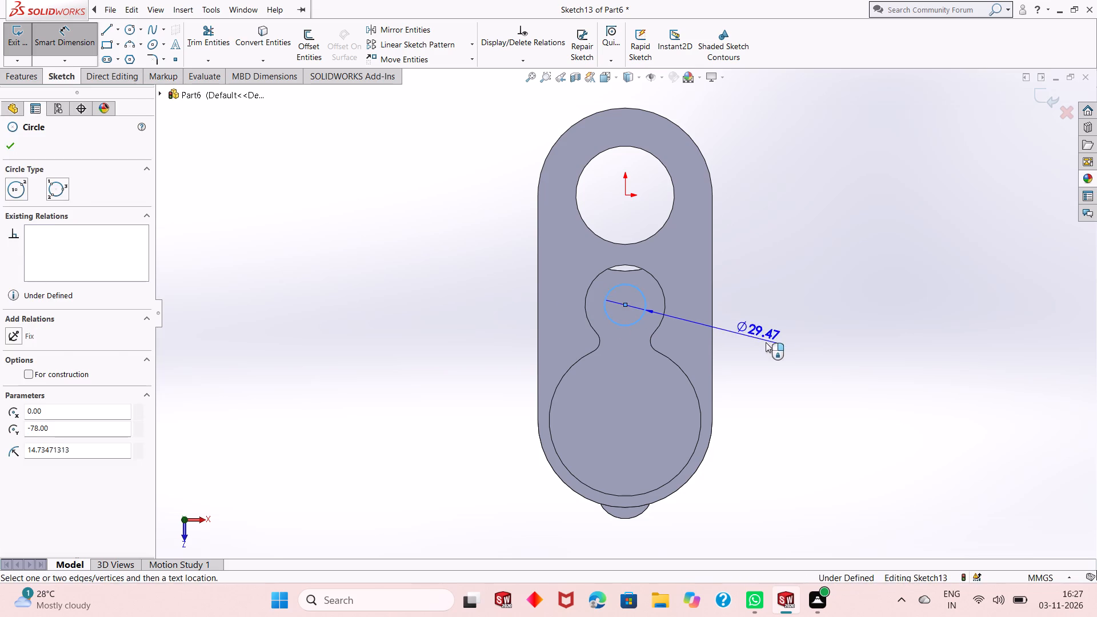
left_click(771, 344)
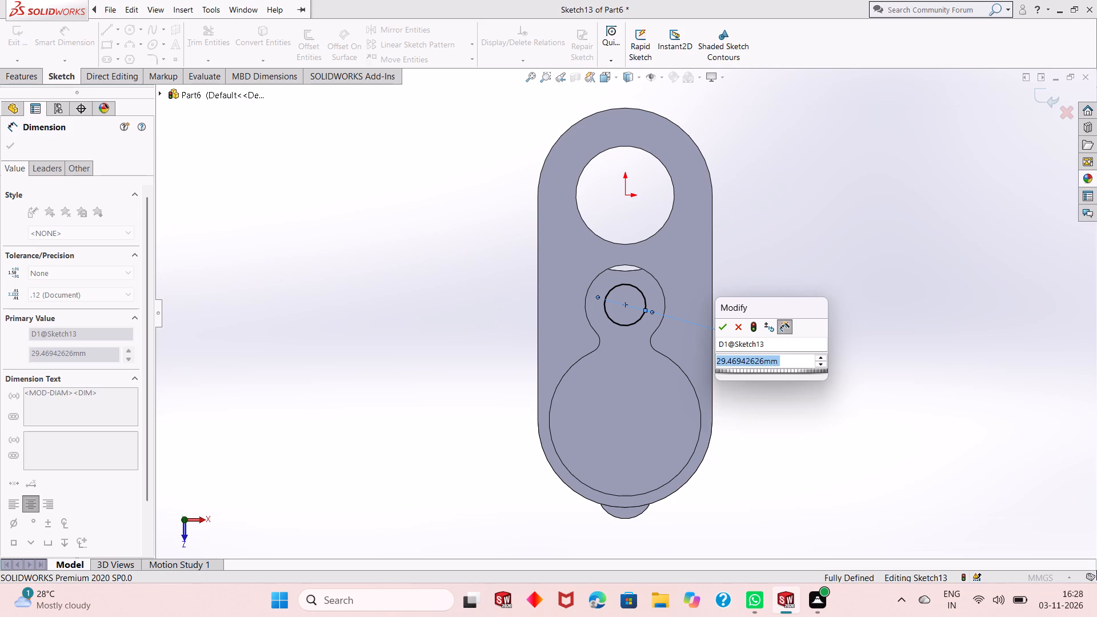
type("35")
key("Return")
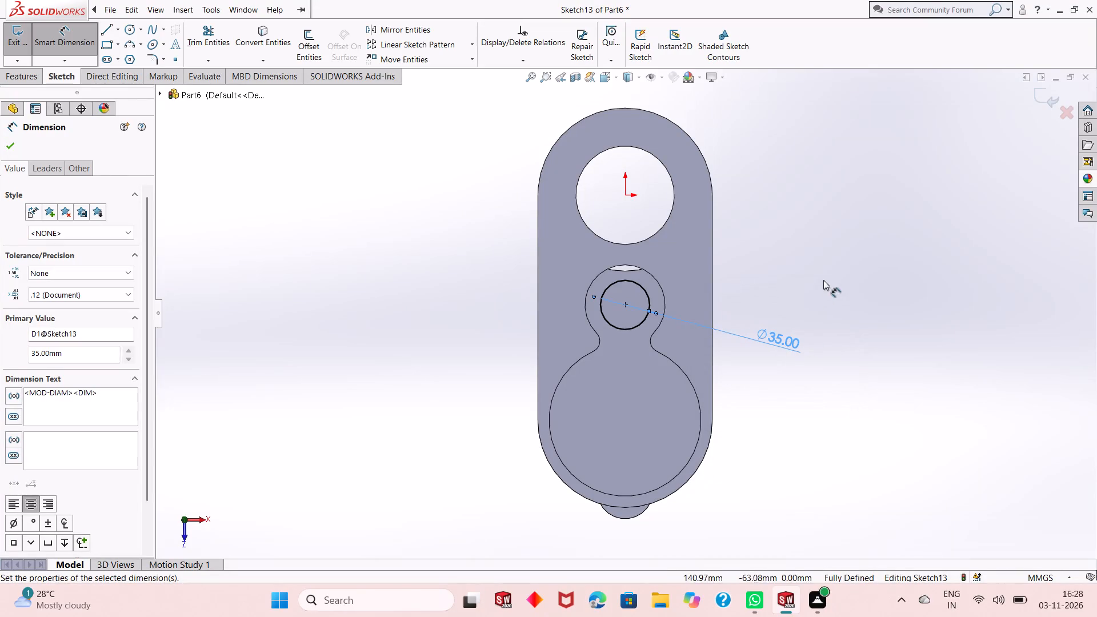
key("Escape")
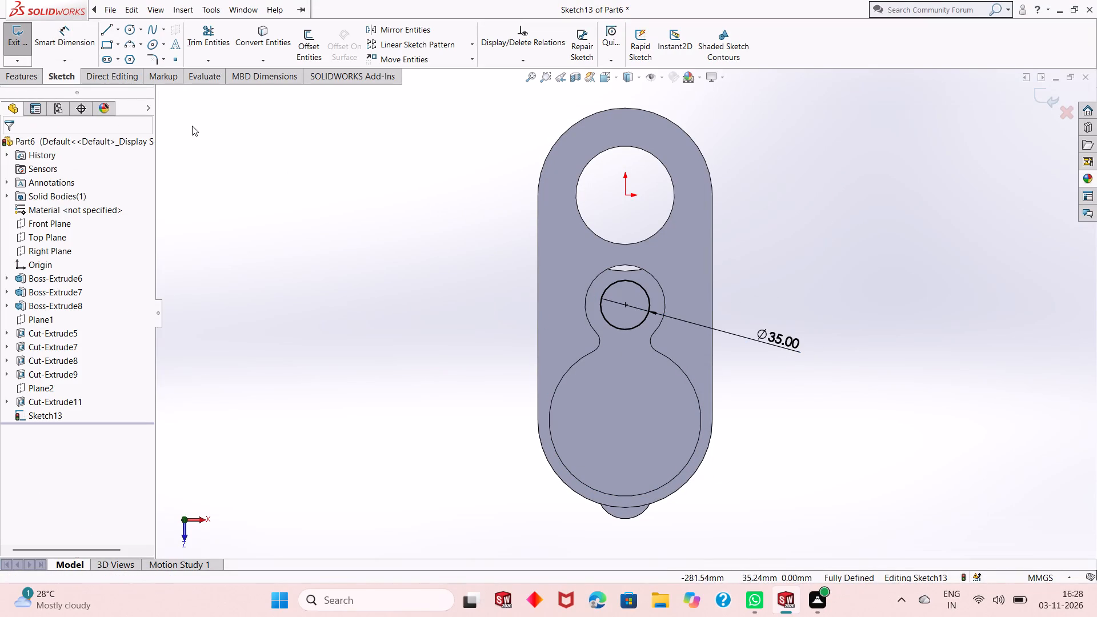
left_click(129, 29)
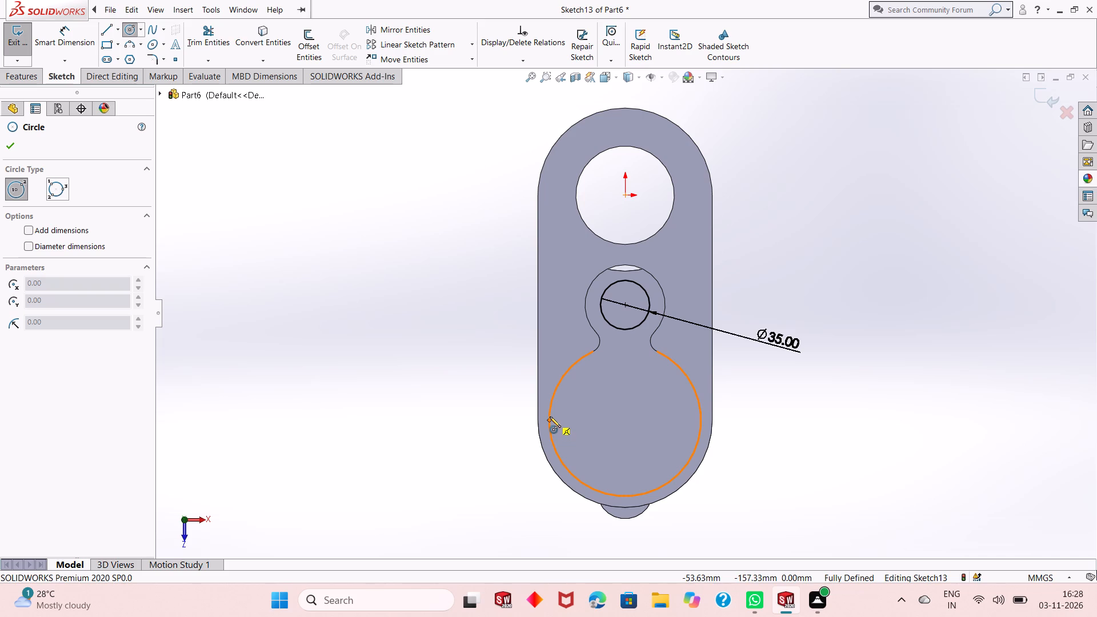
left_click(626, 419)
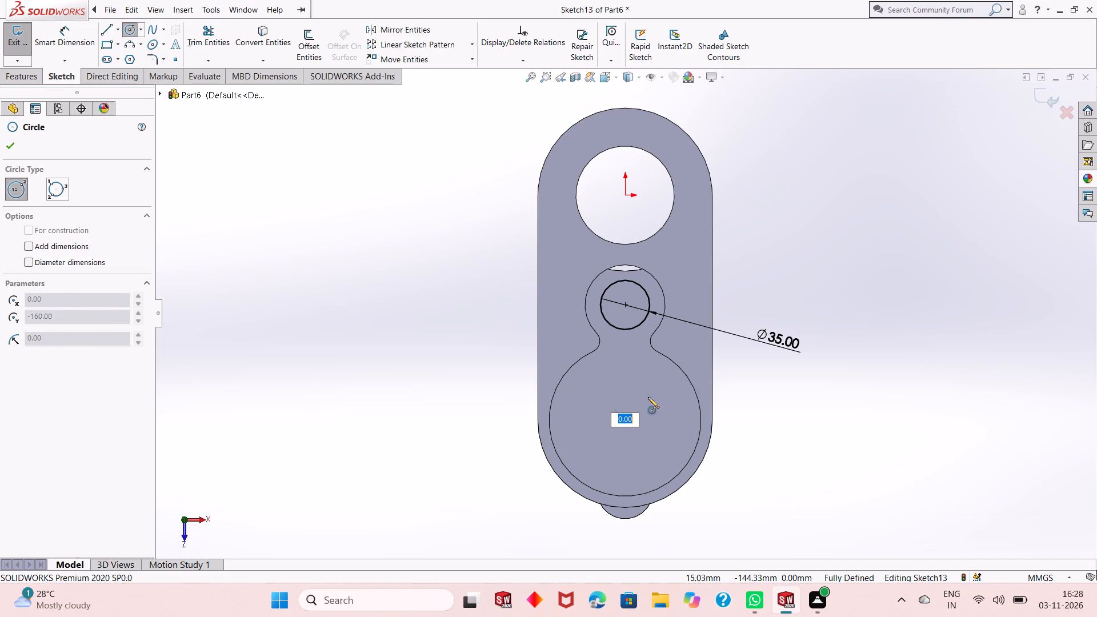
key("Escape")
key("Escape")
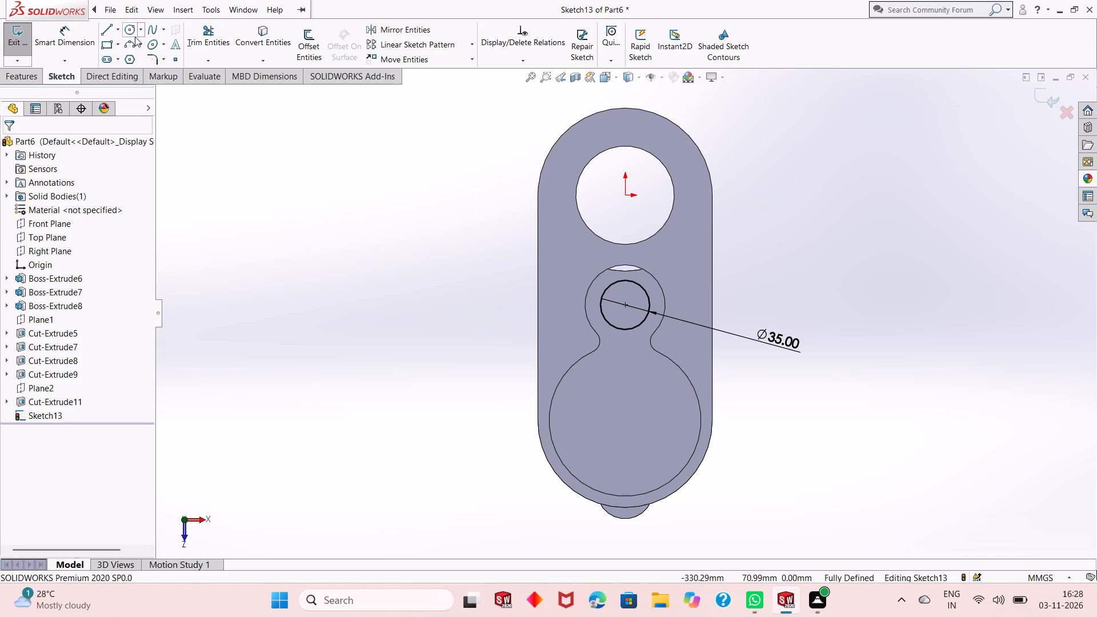
Sketch a second circle about 43 mm in diameter, centred on the keyhole's large round end.
left_click(134, 32)
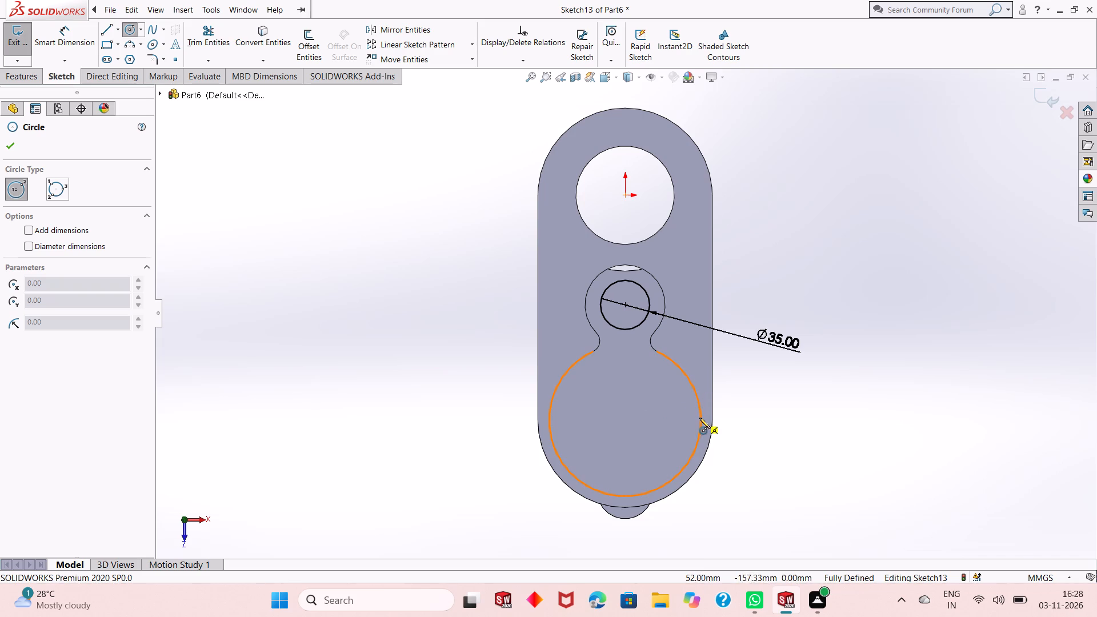
left_click(624, 419)
left_click(641, 395)
right_click(801, 282)
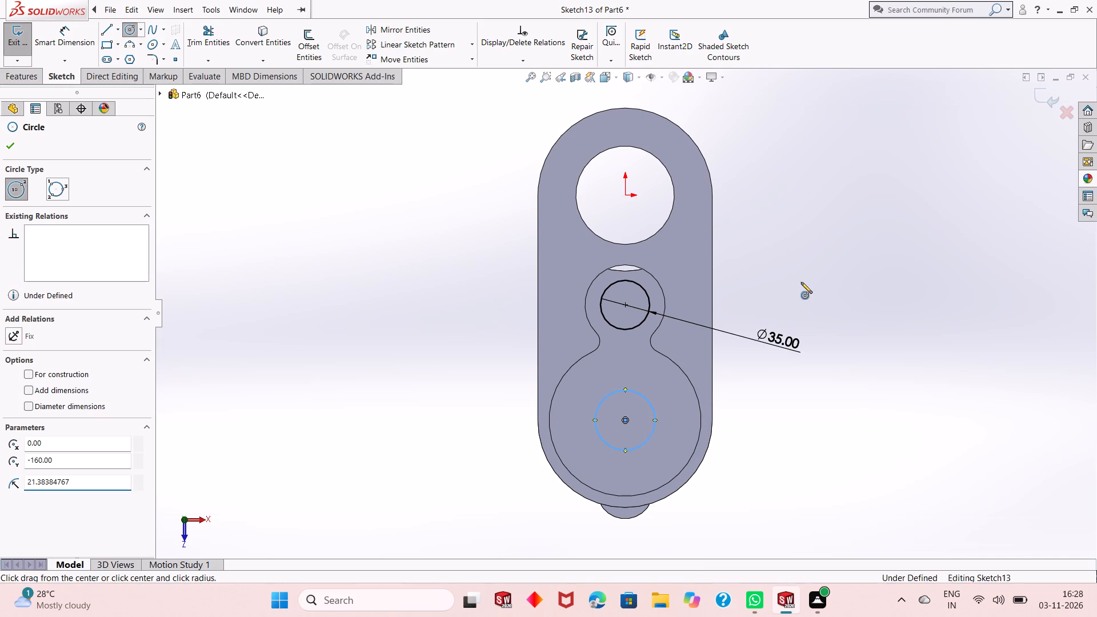
left_click(815, 292)
key("Escape")
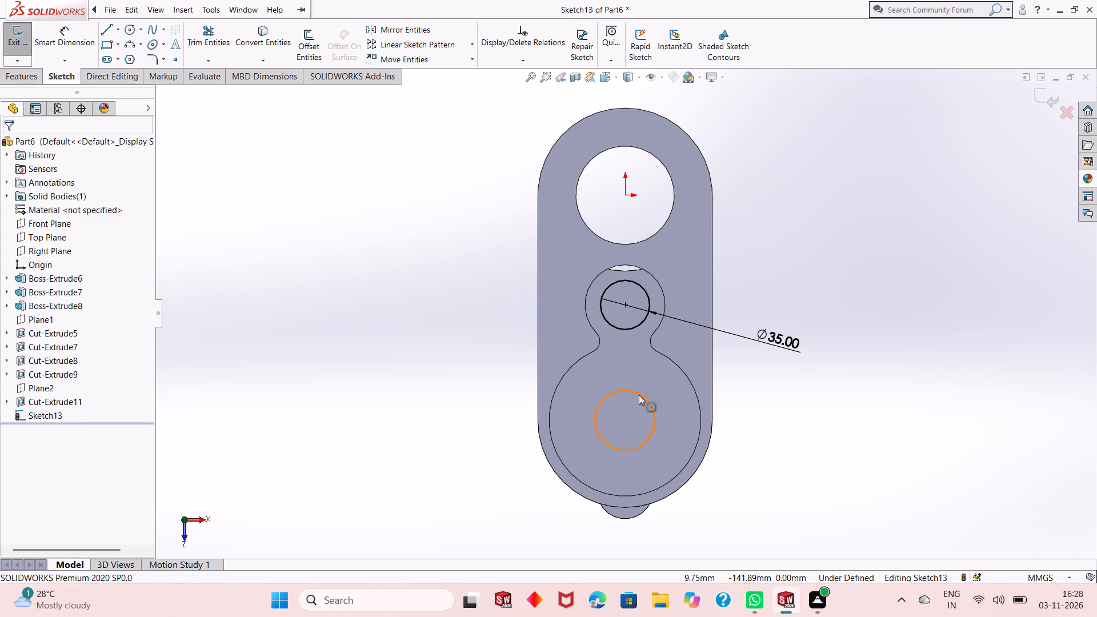
Make the circle in the keyhole's large end equal to the 35 mm circle with an Equal relation.
left_click(638, 397)
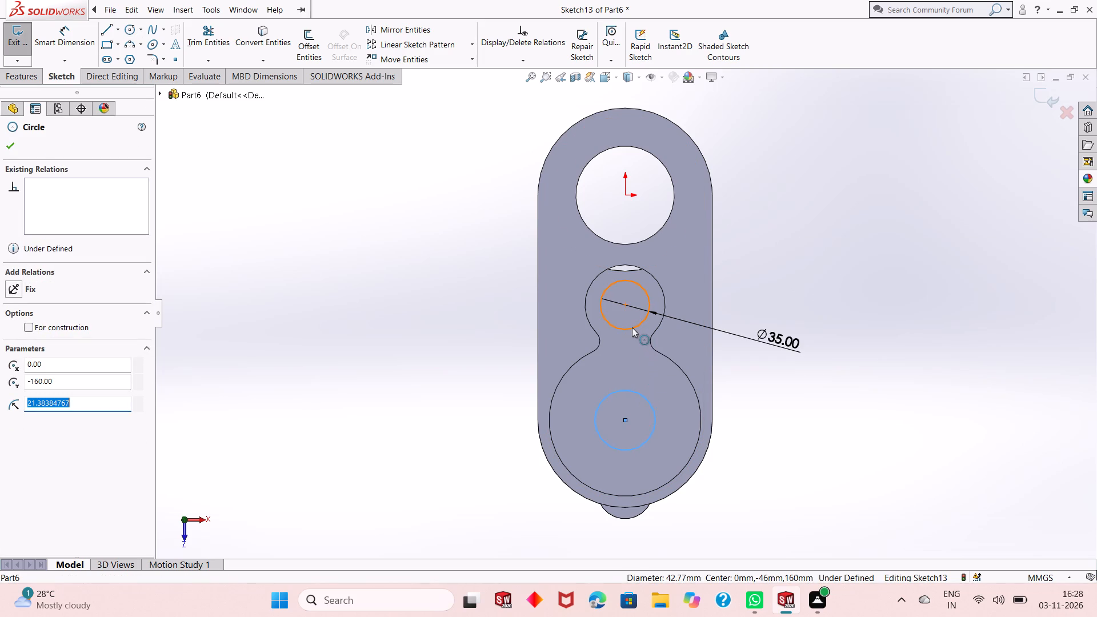
left_click(632, 327, "ctrl")
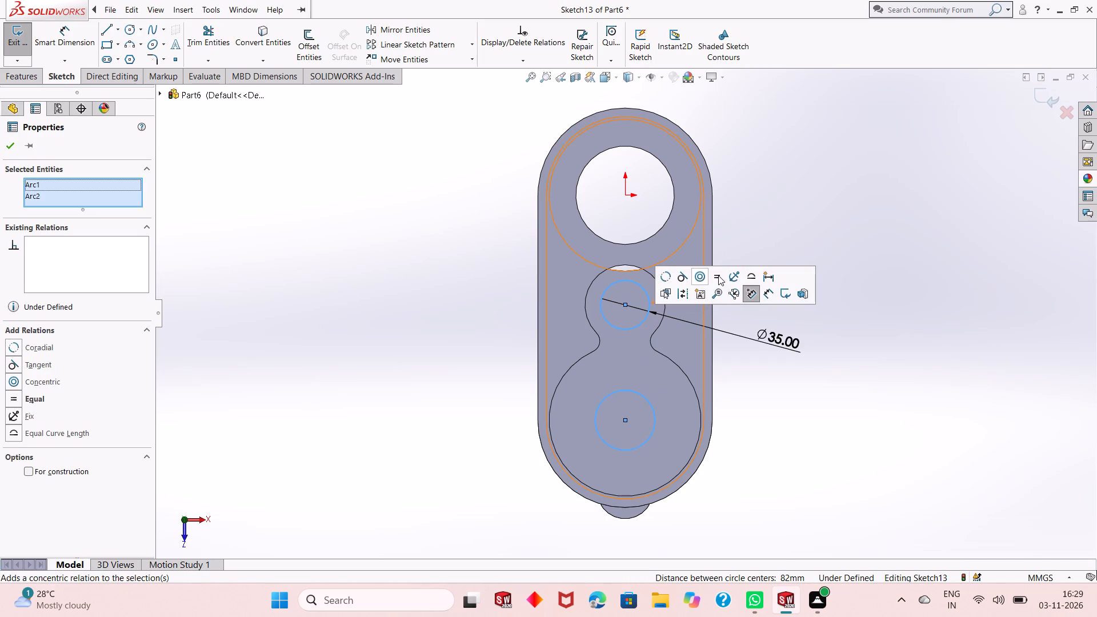
left_click(720, 275)
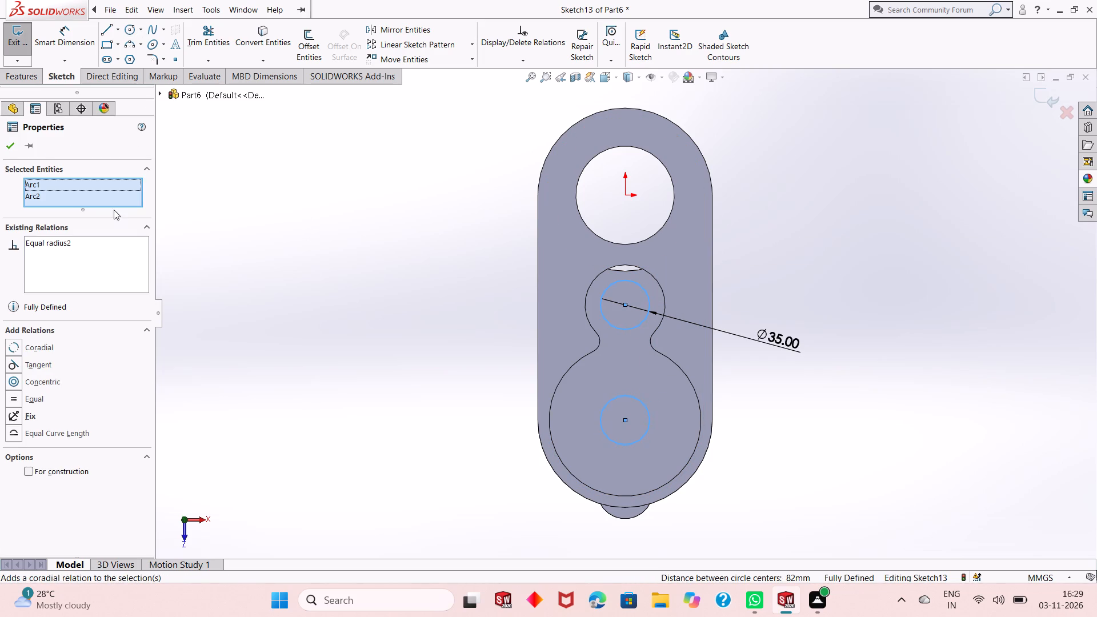
left_click(5, 148)
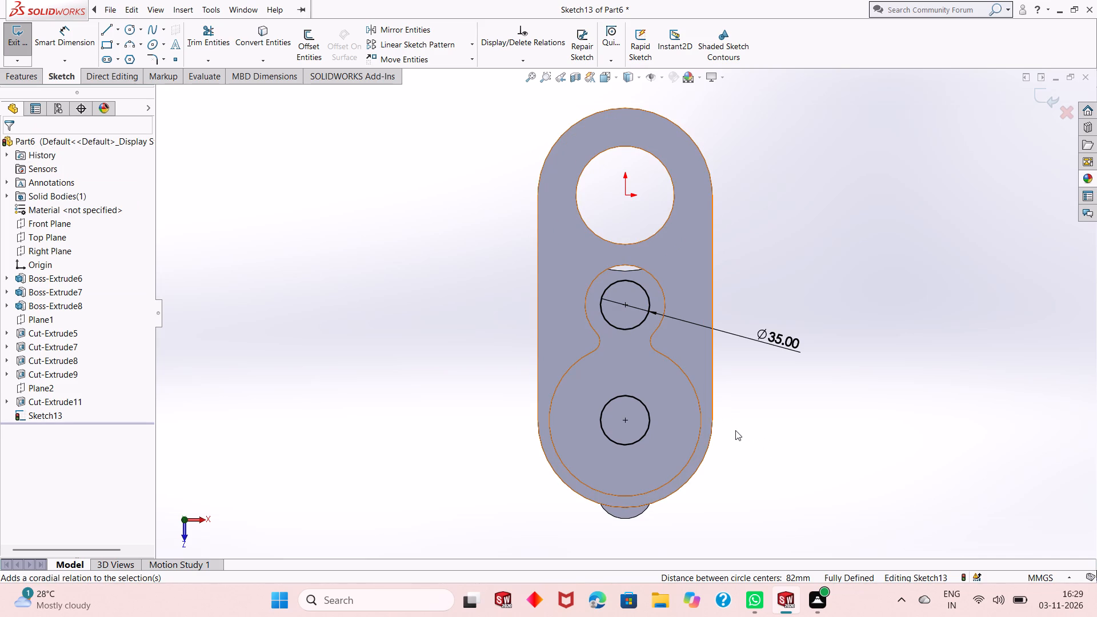
Examine the body from the side and underside, checking where the two circles sit relative to the stepped notch cut.
middle_click_drag(735, 432, 750, 304)
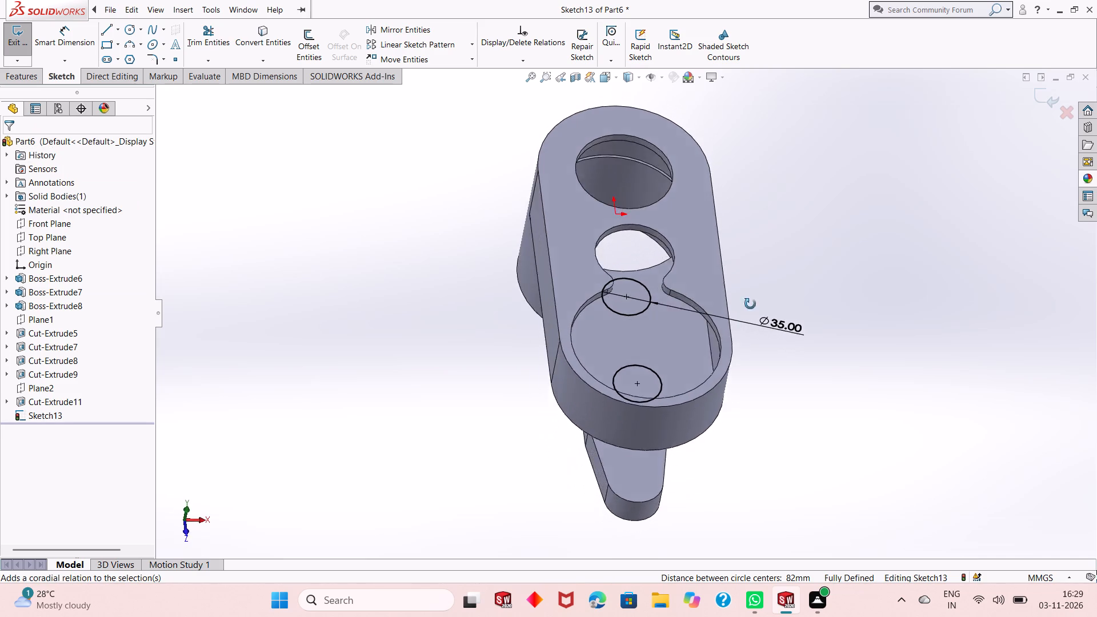
middle_click_drag(750, 304, 852, 229)
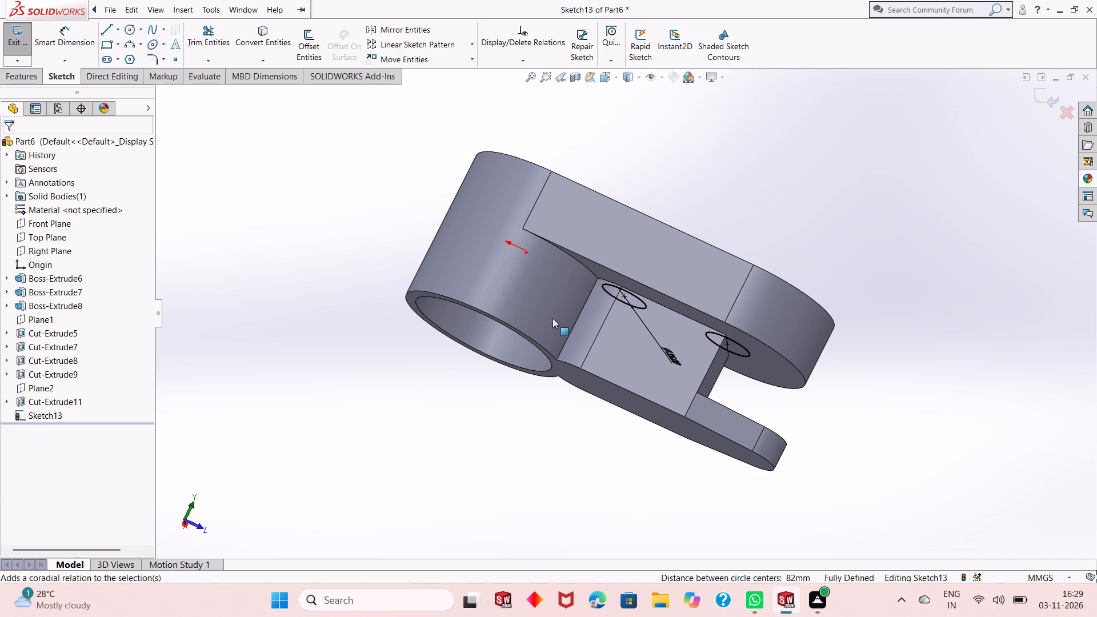
middle_click_drag(600, 290, 596, 387)
middle_click_drag(646, 324, 614, 320)
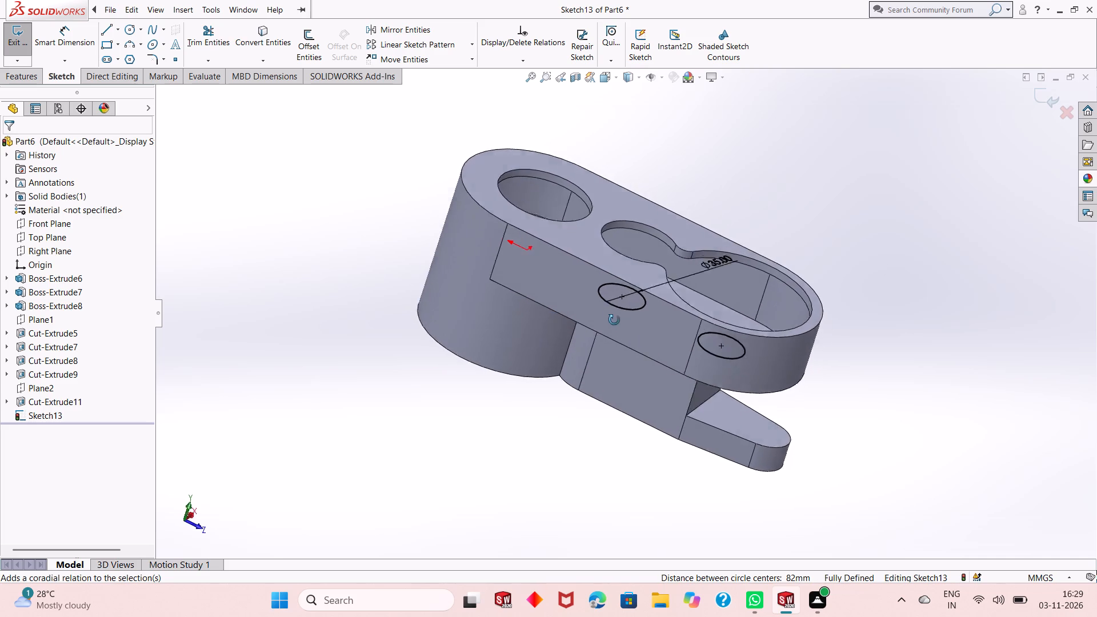
middle_click_drag(614, 320, 624, 181)
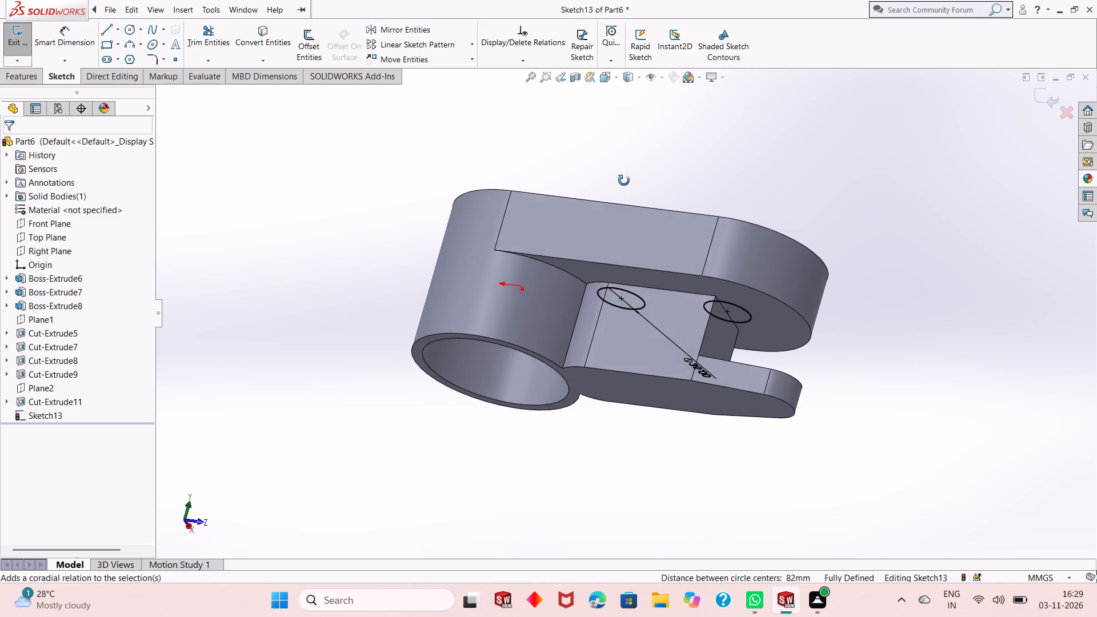
middle_click_drag(624, 181, 620, 173)
scroll(742, 245, "down", 3)
scroll(642, 360, "up", 3)
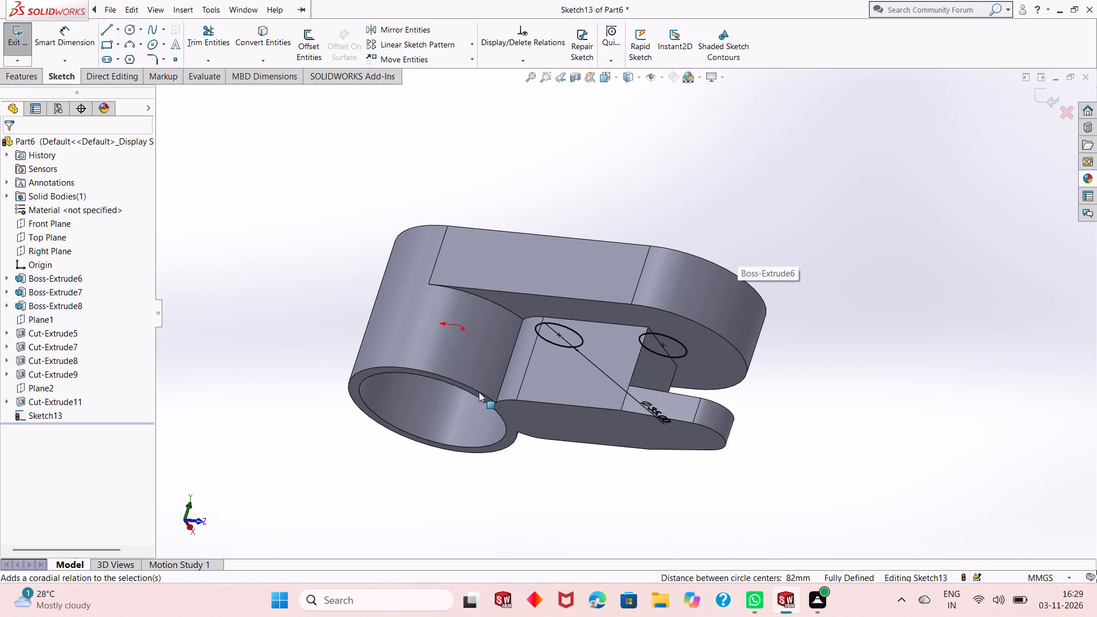
scroll(475, 391, "down", 1)
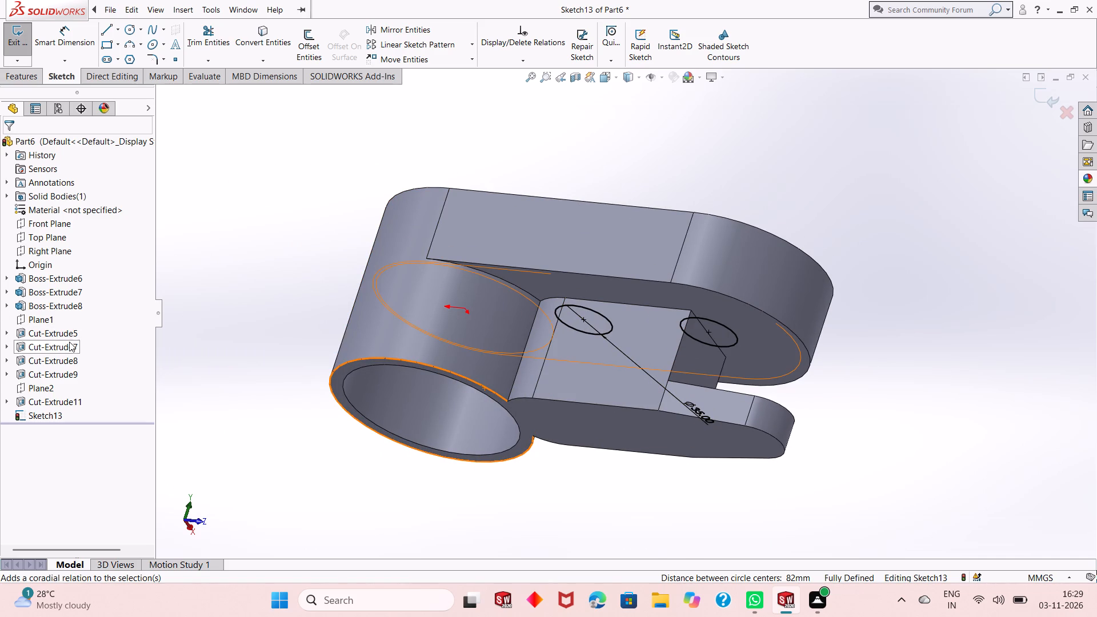
middle_click_drag(438, 315, 435, 360)
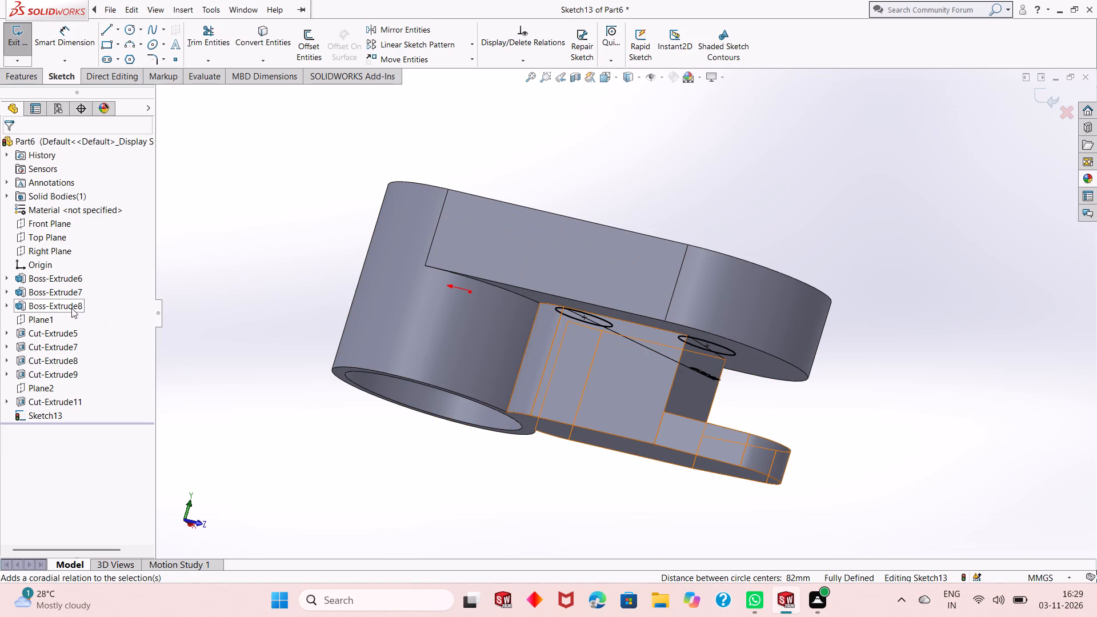
left_click(65, 336)
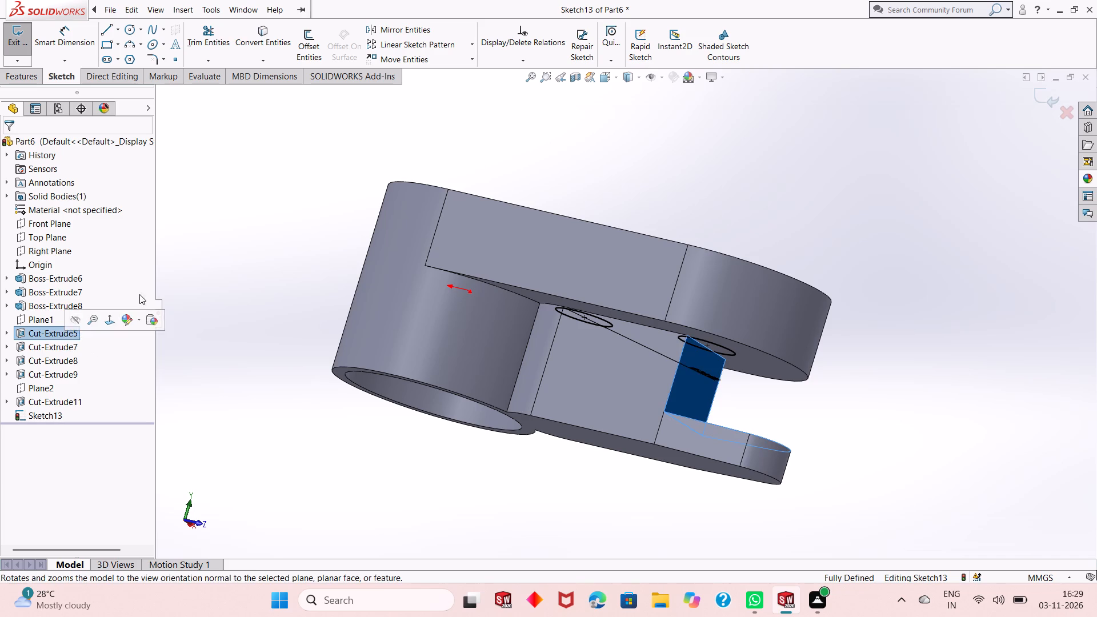
key("Escape")
middle_click_drag(749, 246, 749, 258)
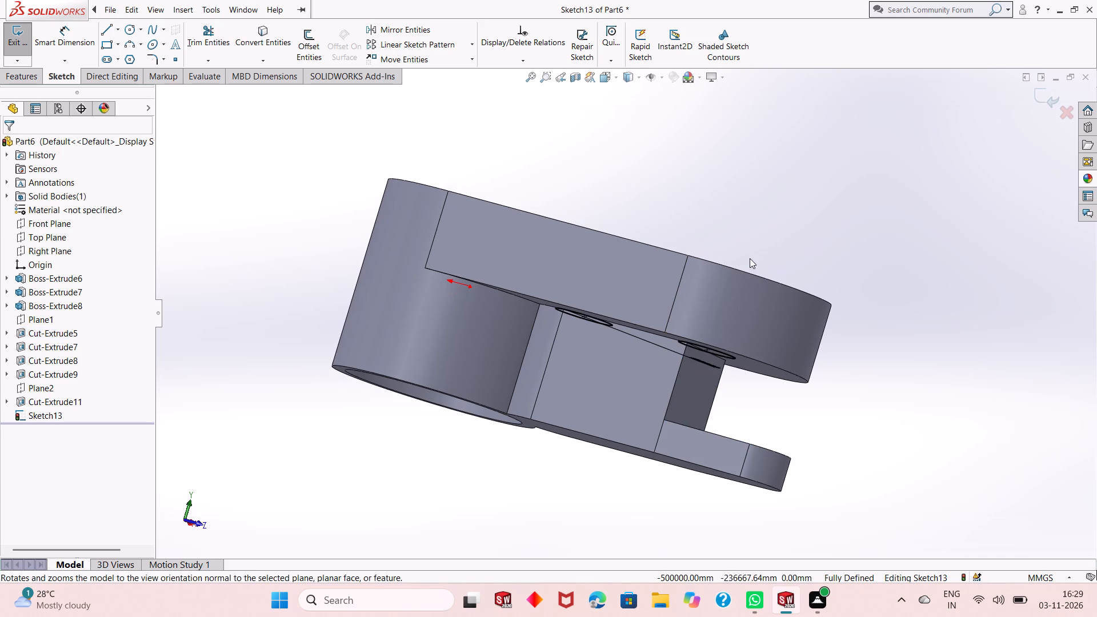
Finish the circle sketch and edit Cut-Extrude5, the notch above the lower tongue, with a blind depth of 50 mm.
left_click(1044, 97)
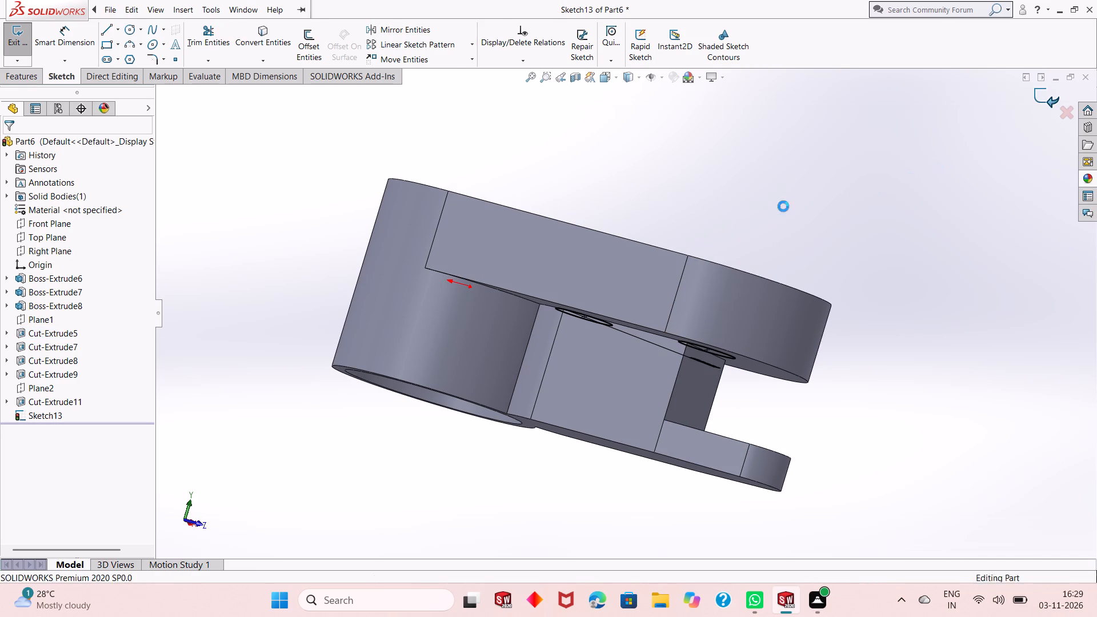
key("Escape")
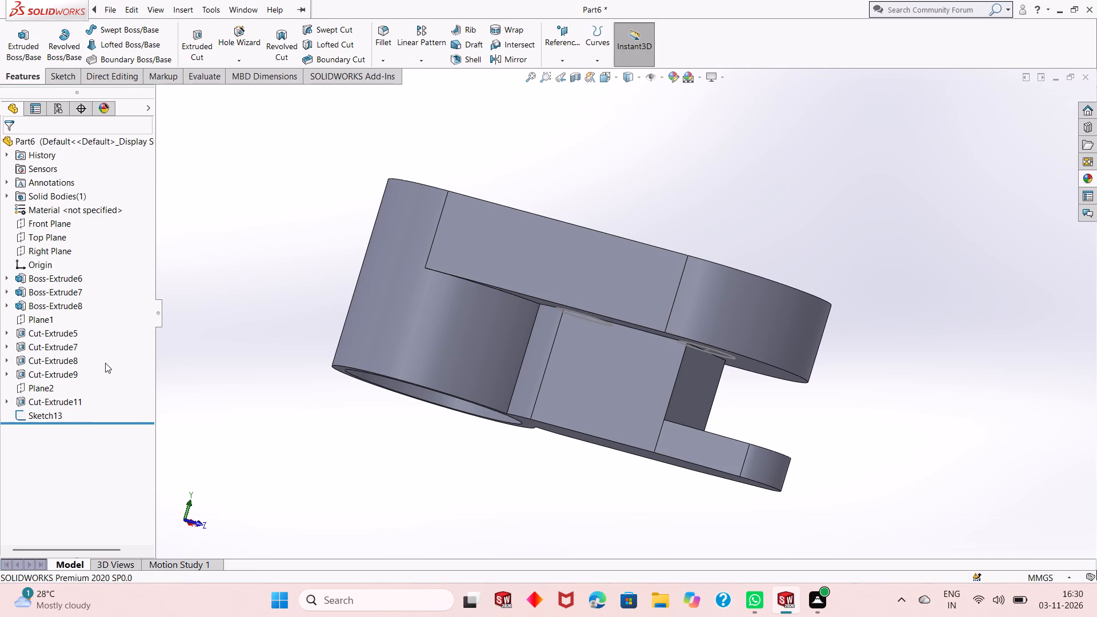
left_click(71, 334)
left_click(82, 300)
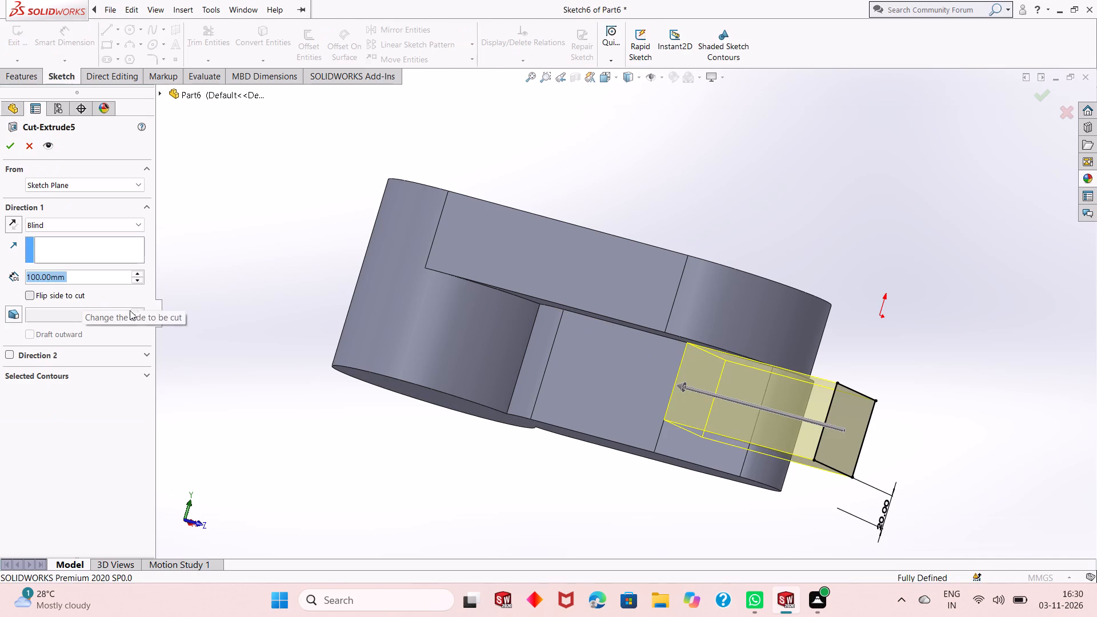
middle_click_drag(543, 461, 575, 350)
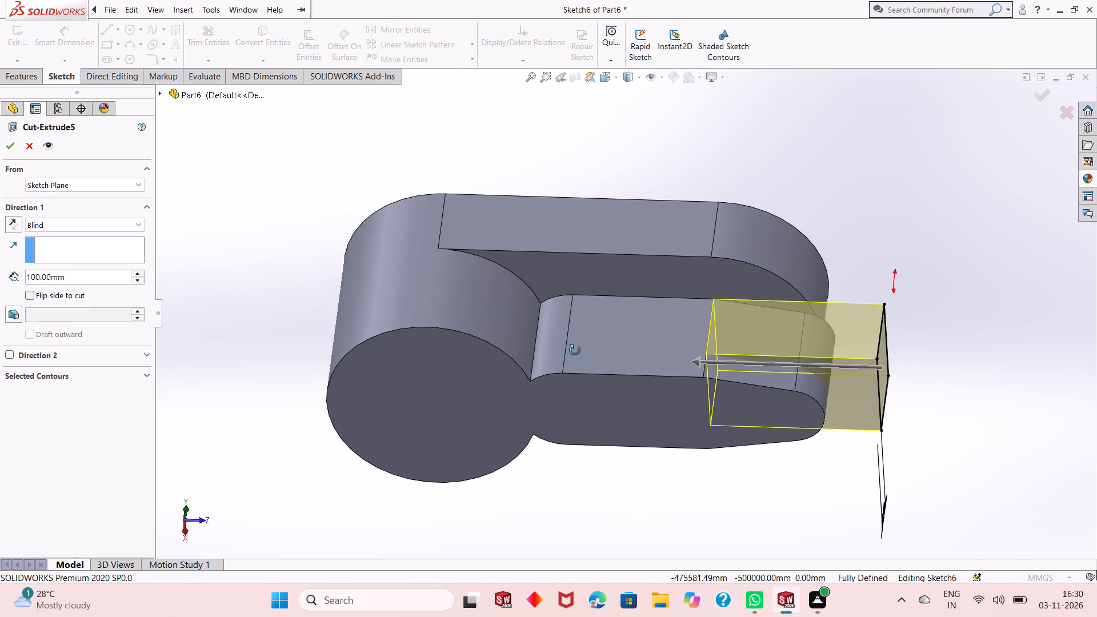
middle_click_drag(575, 350, 541, 485)
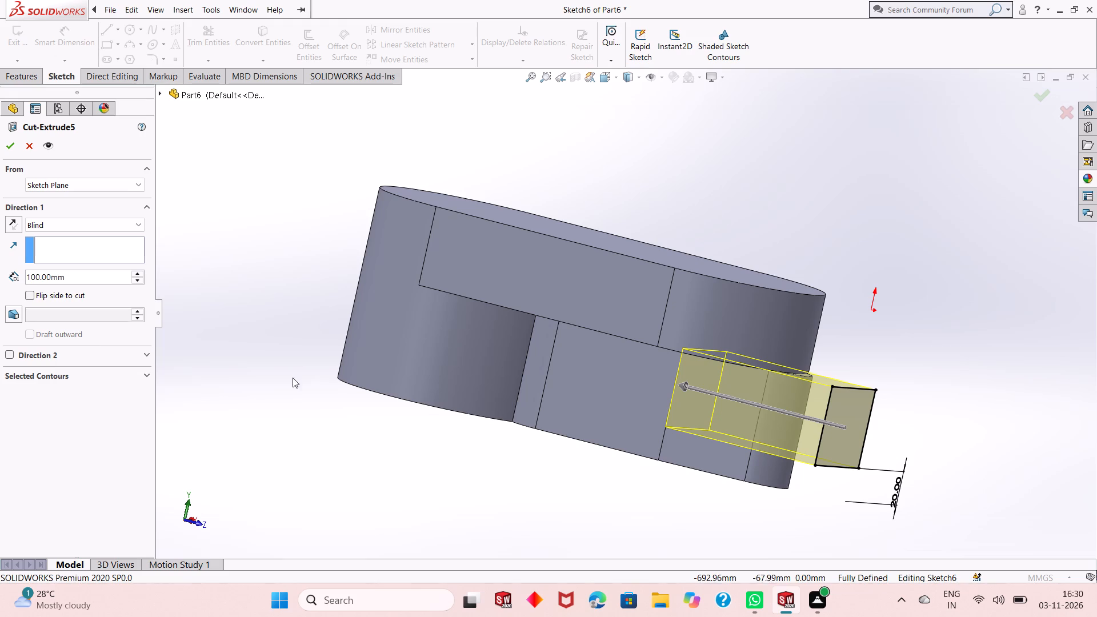
double_click(86, 280)
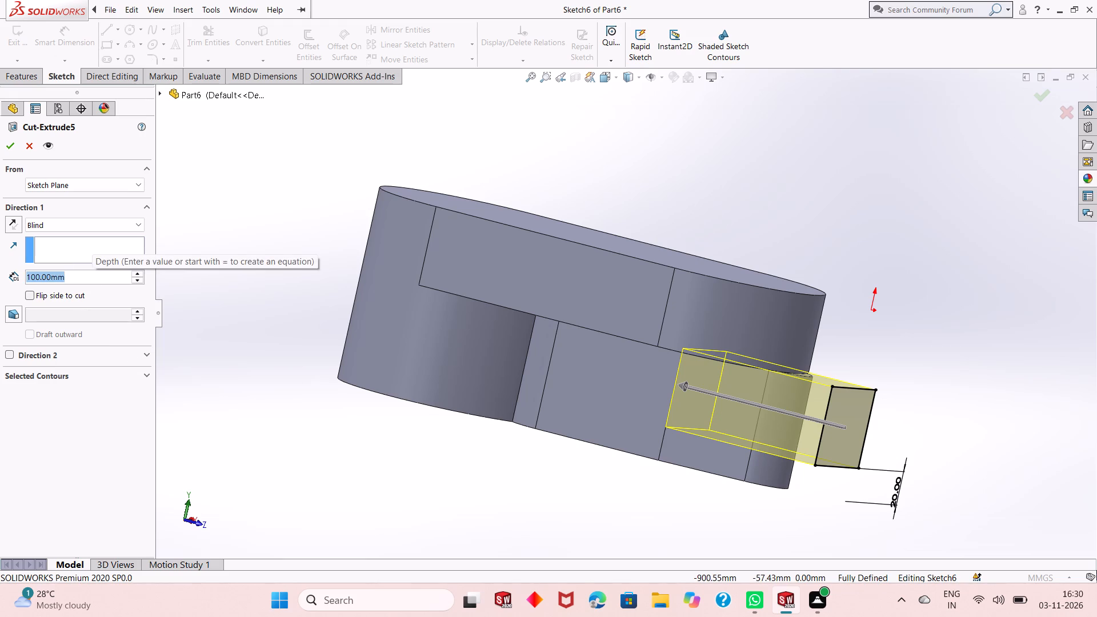
key("5")
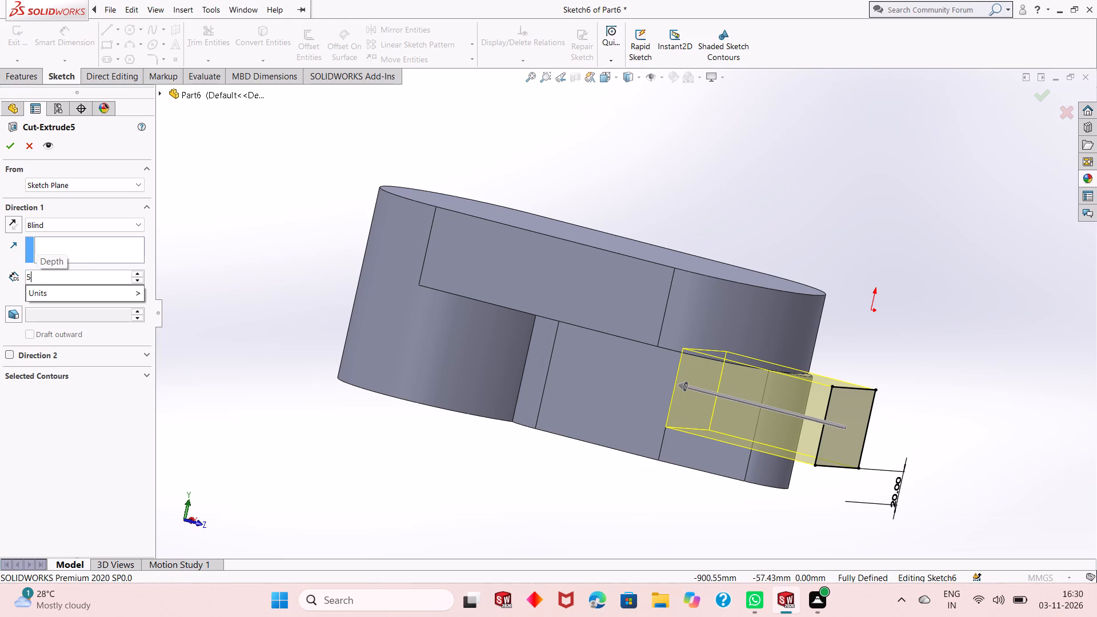
key("0")
key("Return")
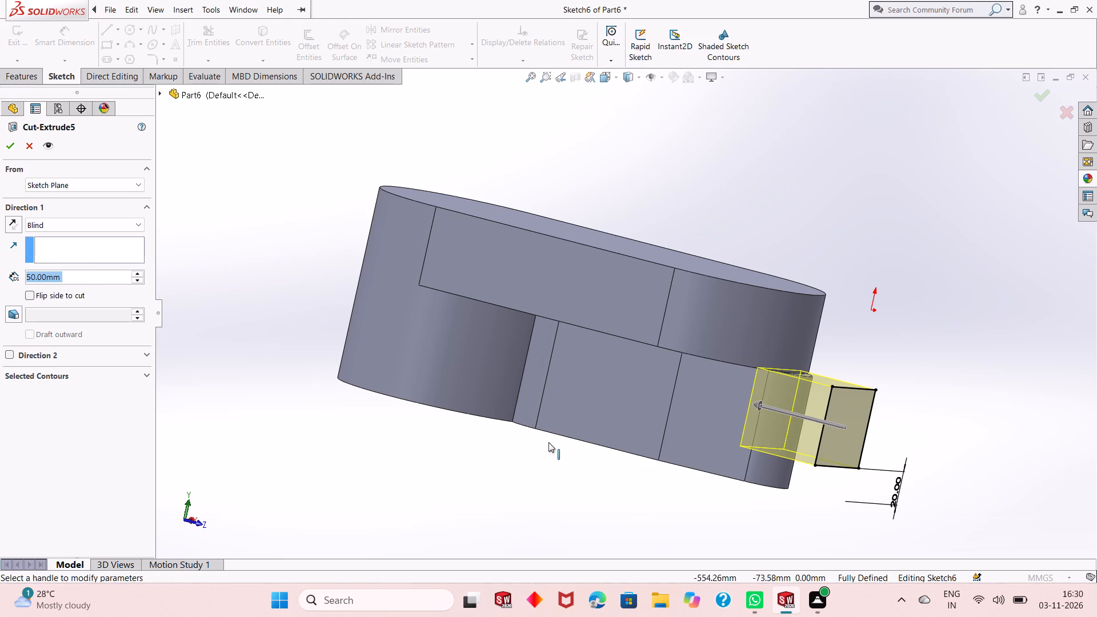
middle_click_drag(725, 460, 766, 452)
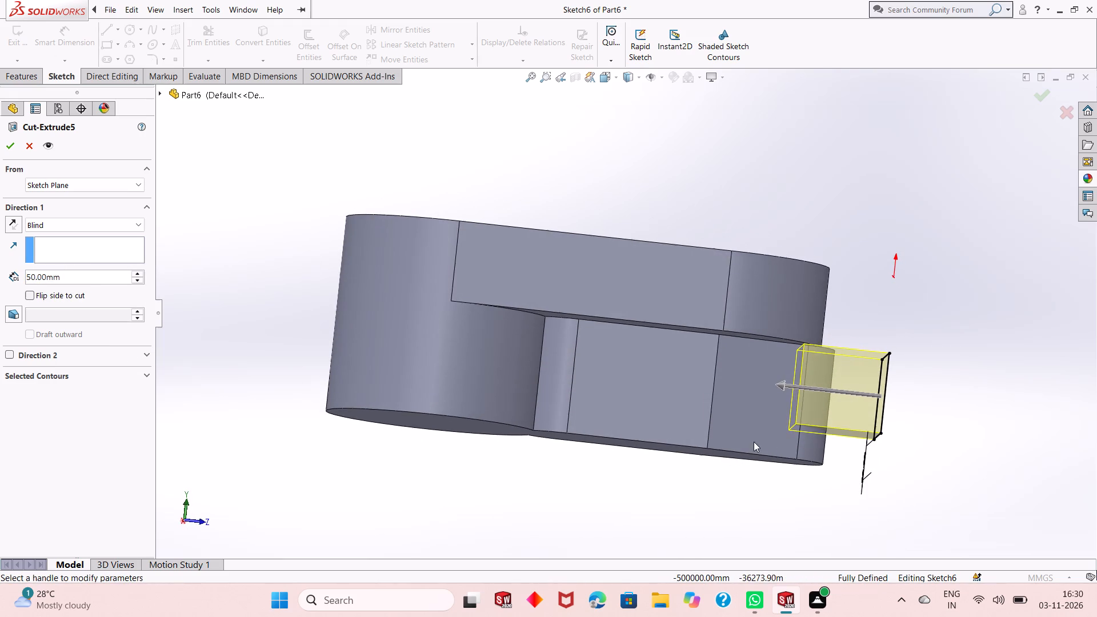
middle_click_drag(754, 442, 745, 460)
Set the blind depth of the notch cut to 70 mm and apply it.
double_click(65, 274)
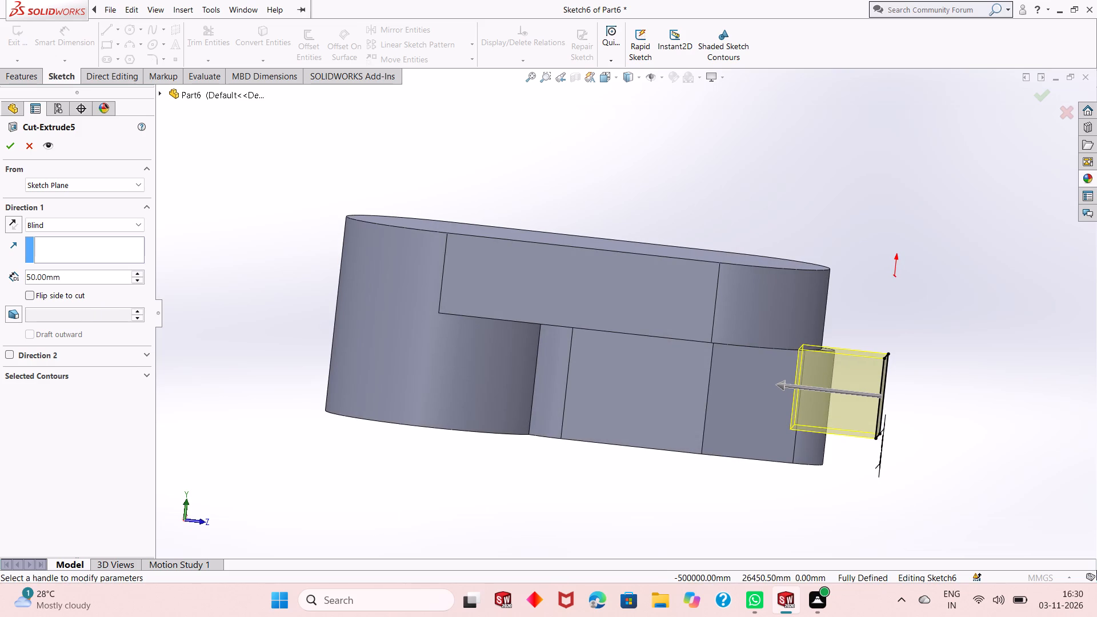
type("70")
key("Return")
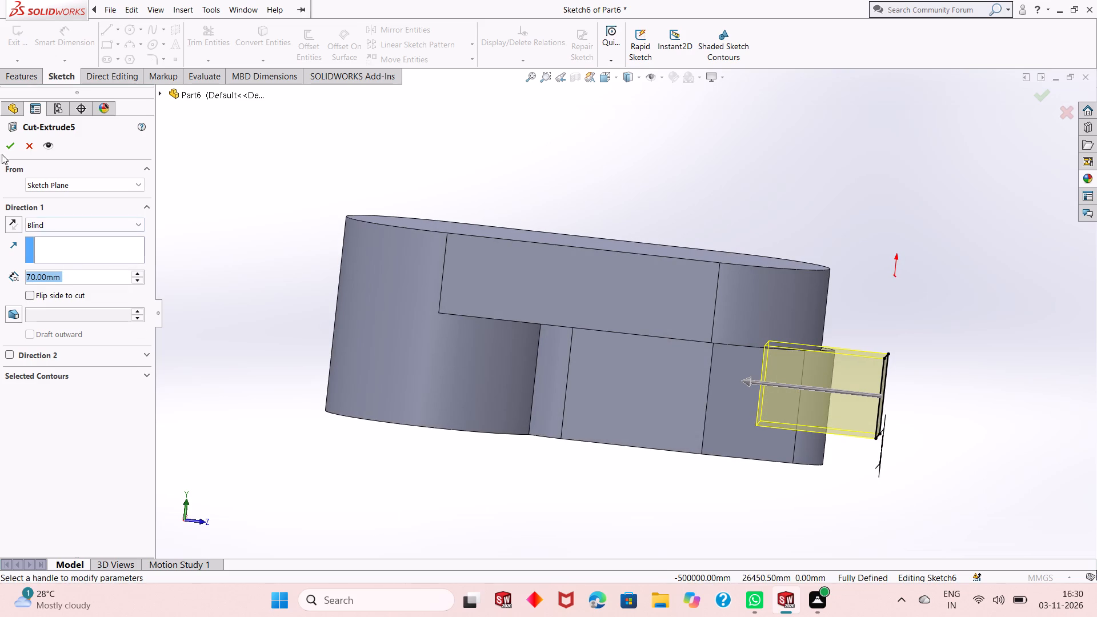
left_click(6, 150)
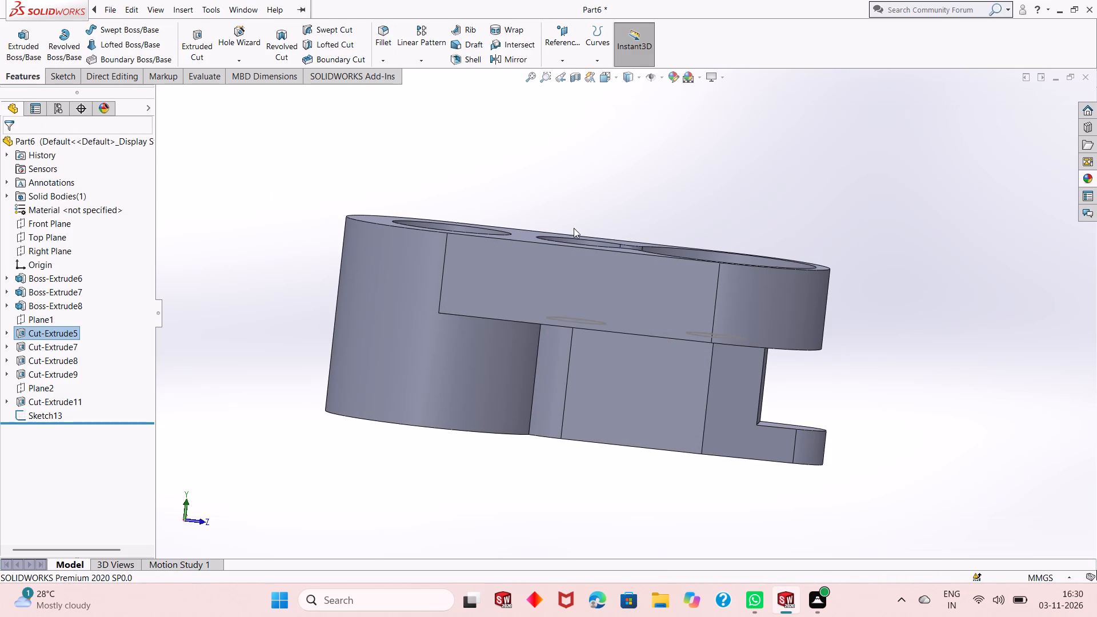
key("Escape")
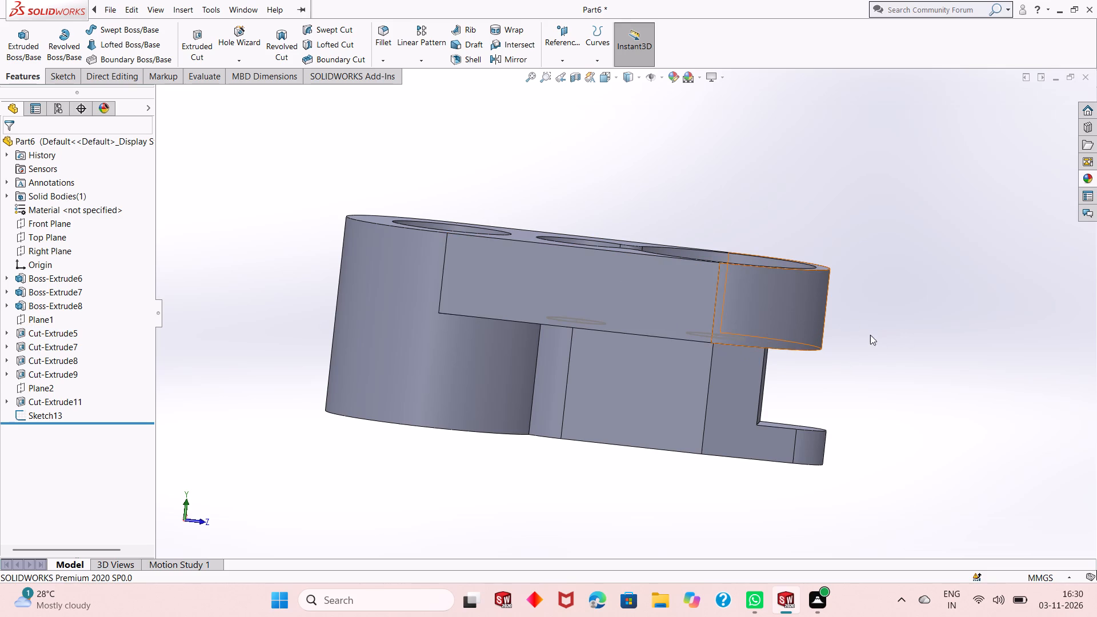
Examine the keyhole opening, the cavity floor and the two sketched circles from above.
middle_click_drag(867, 340, 802, 427)
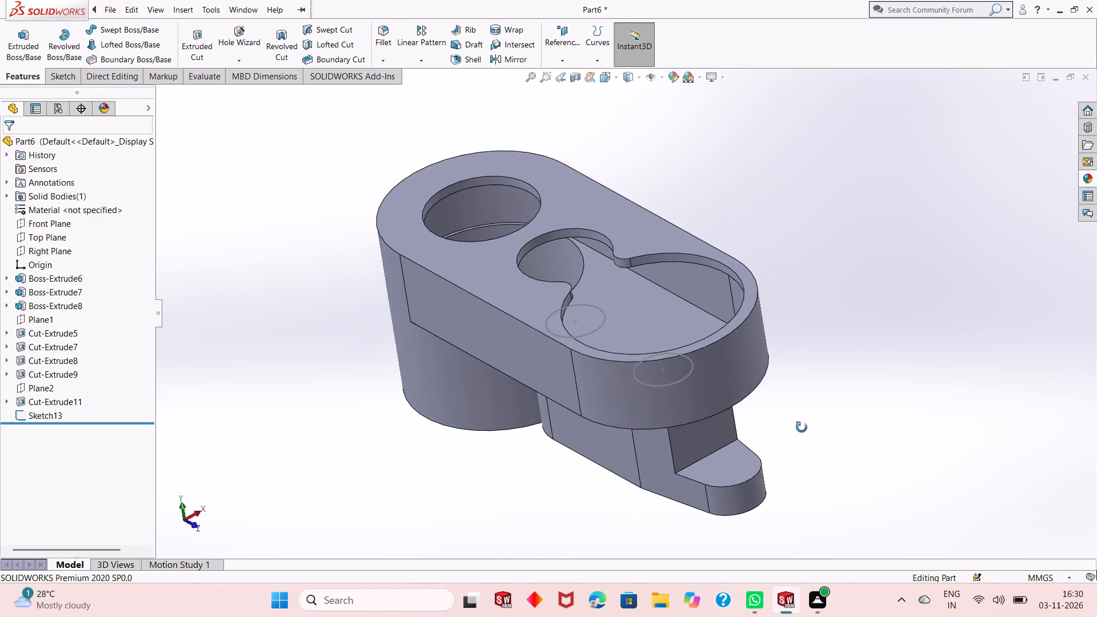
middle_click_drag(802, 427, 807, 476)
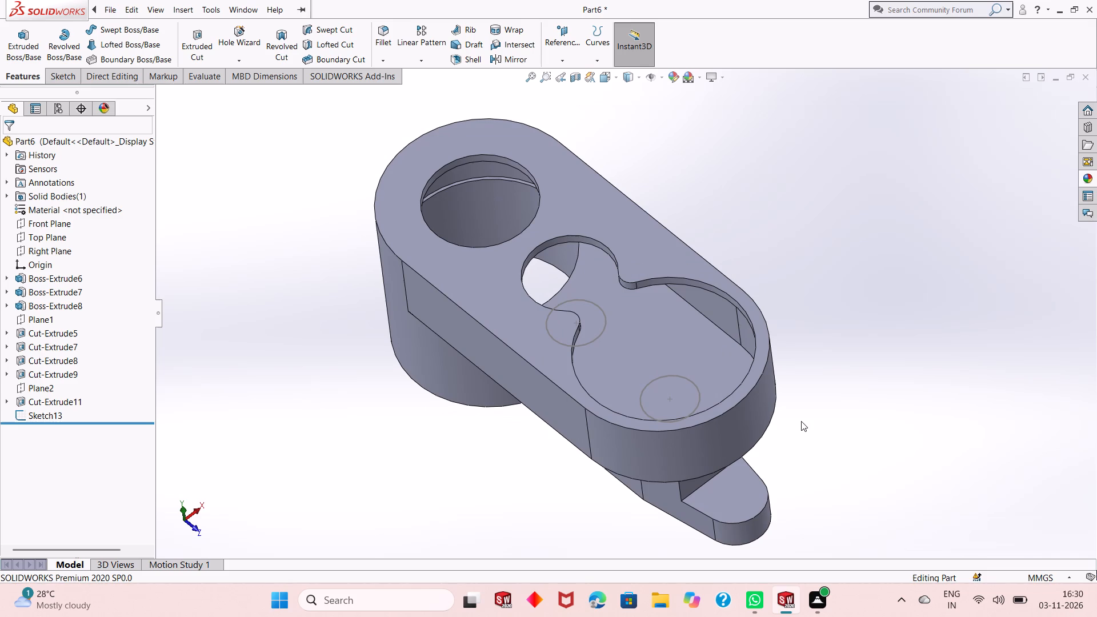
scroll(656, 441, "up", 2)
middle_click_drag(658, 426, 662, 469)
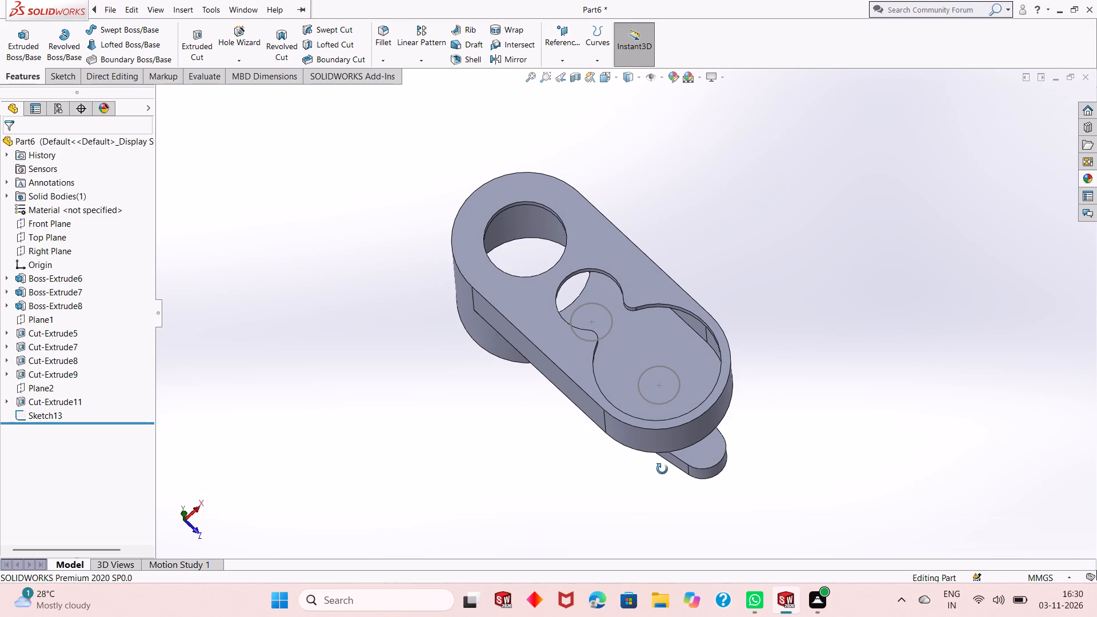
middle_click_drag(662, 469, 662, 472)
scroll(647, 370, "down", 2)
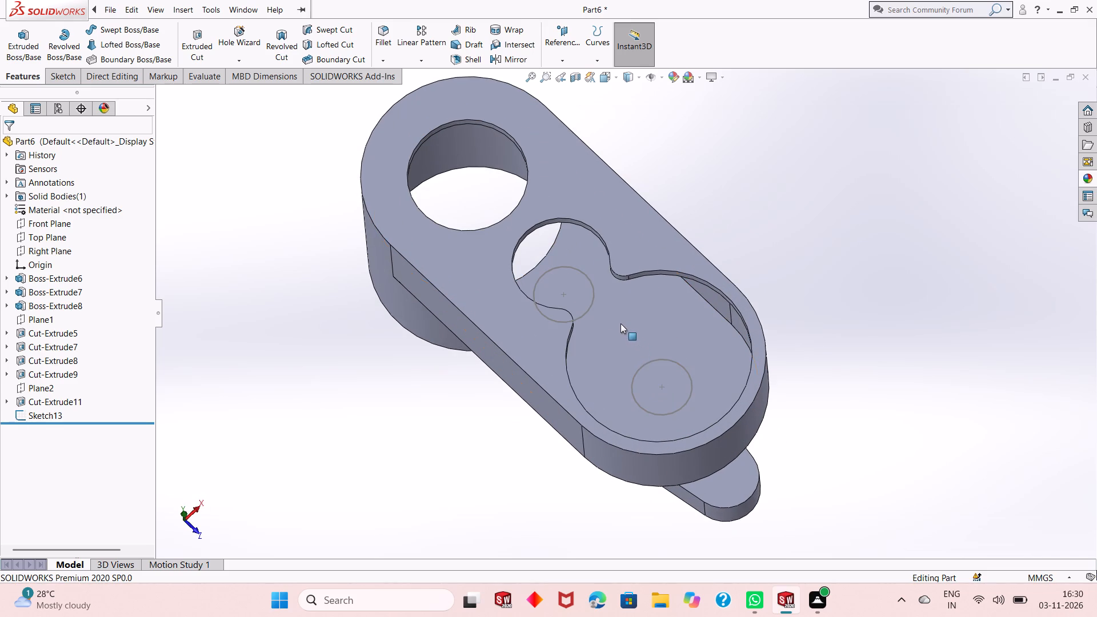
scroll(620, 323, "down", 1)
scroll(614, 352, "up", 1)
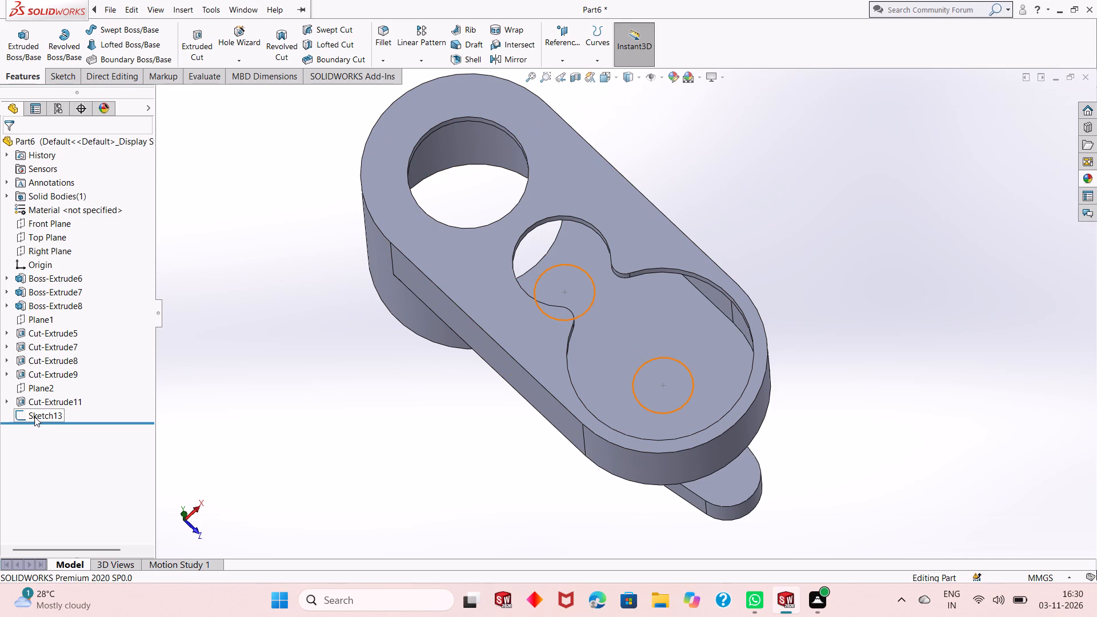
Reopen the sketch with the two 35 mm circles and extrude-cut both through the body below with the Up To Next end condition.
left_click(51, 414)
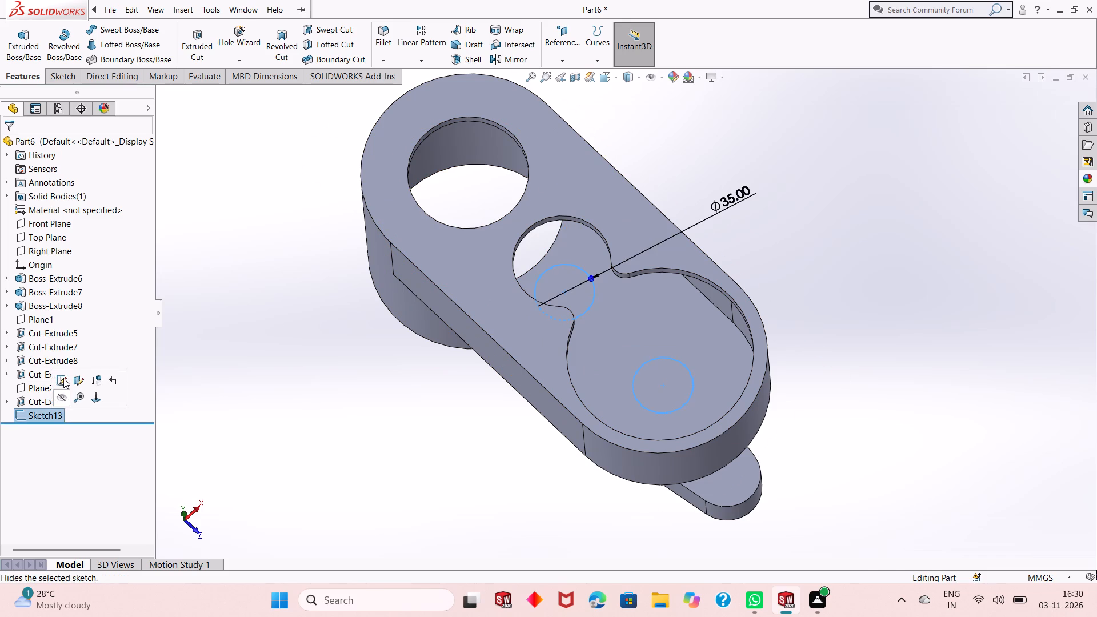
left_click(63, 378)
key("Escape")
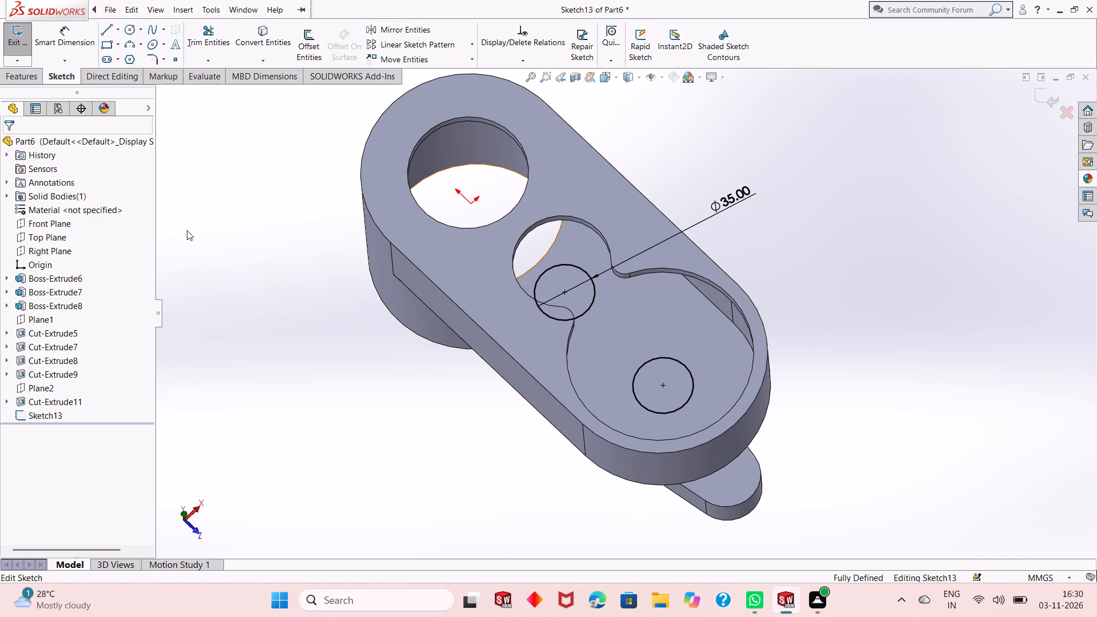
left_click(27, 75)
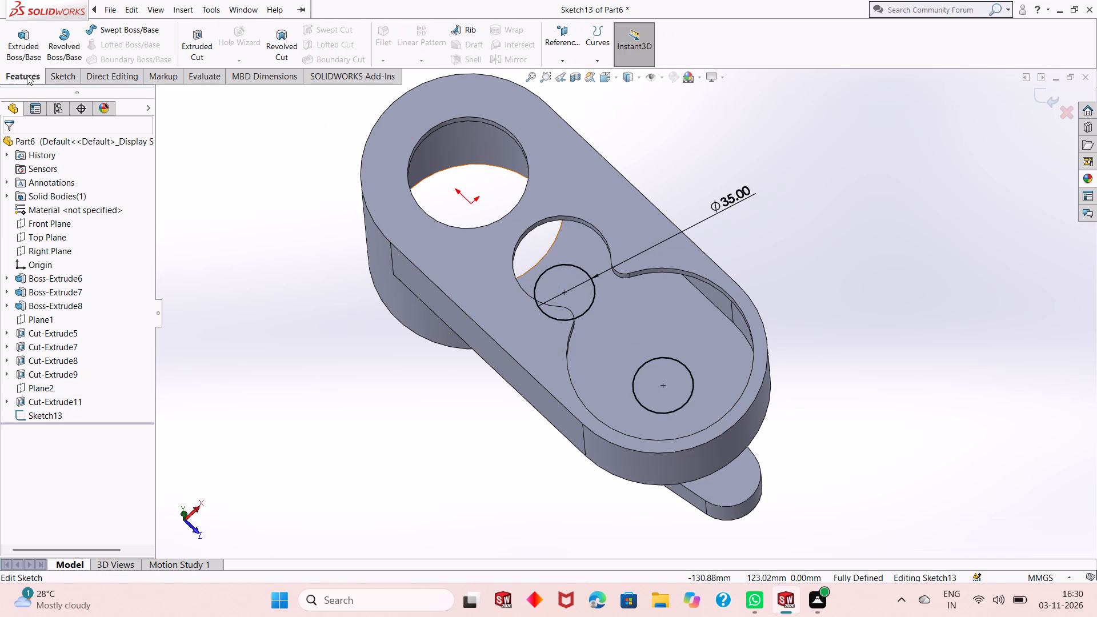
left_click(195, 39)
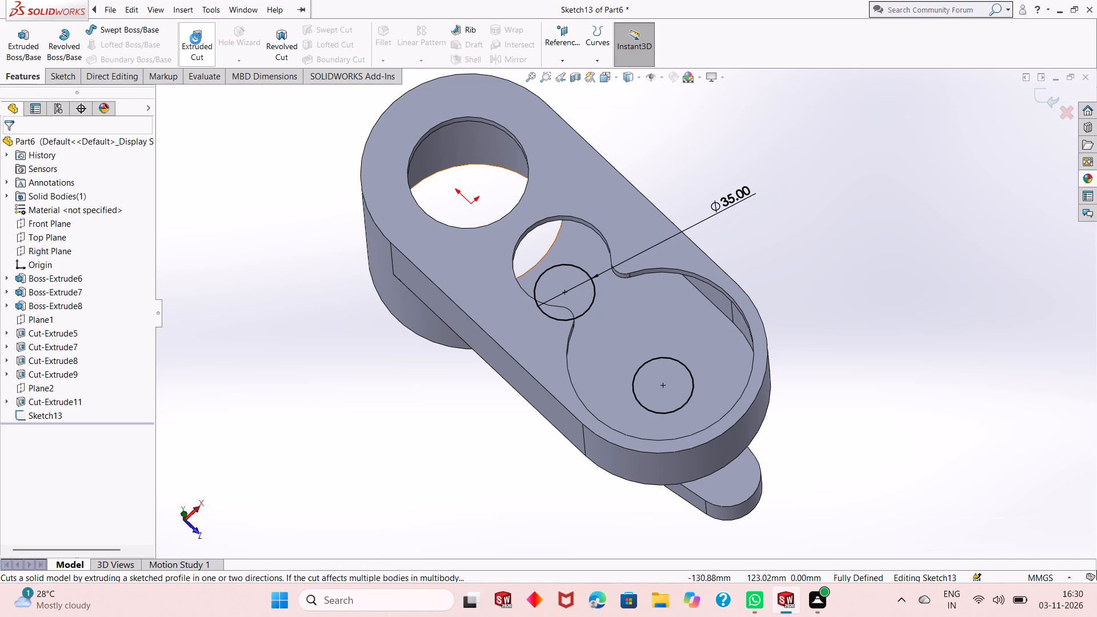
middle_click_drag(493, 400, 492, 395)
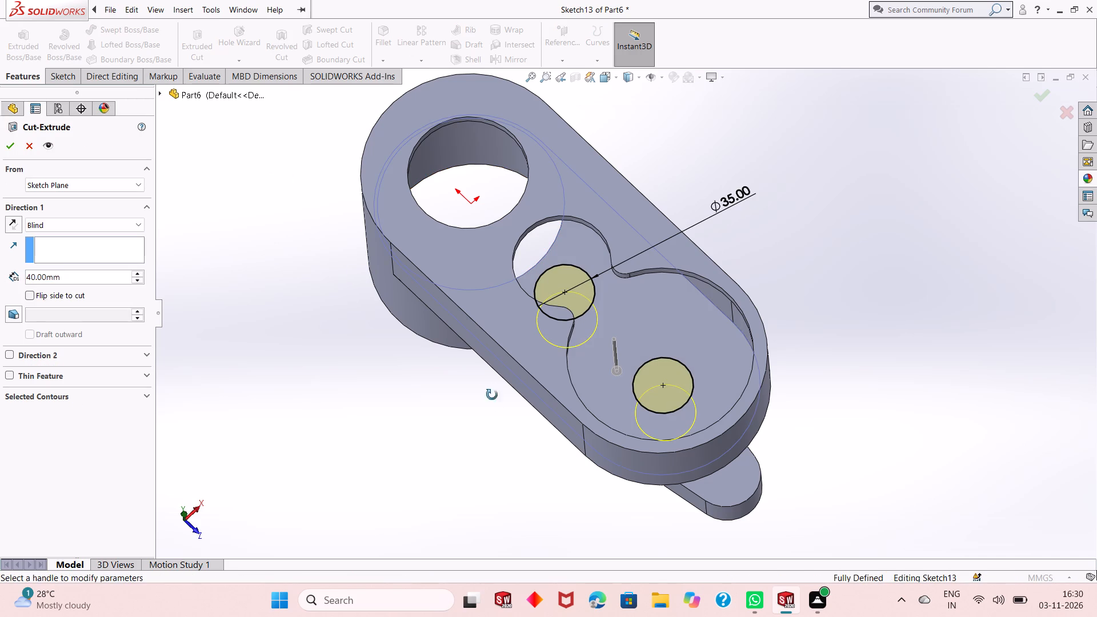
middle_click_drag(492, 395, 559, 145)
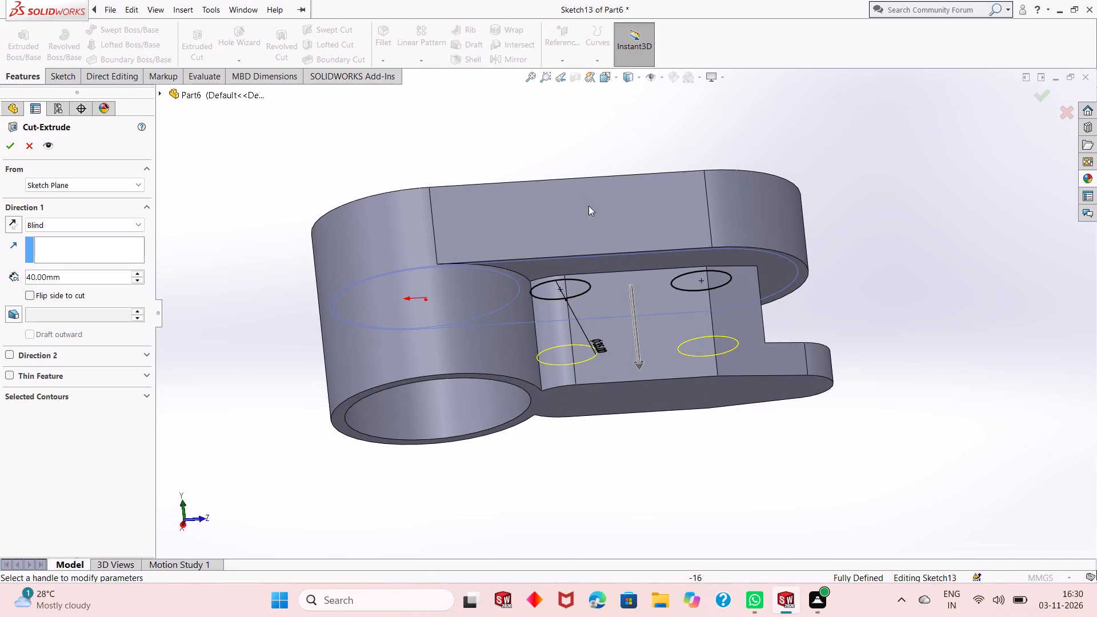
middle_click_drag(699, 395, 648, 408)
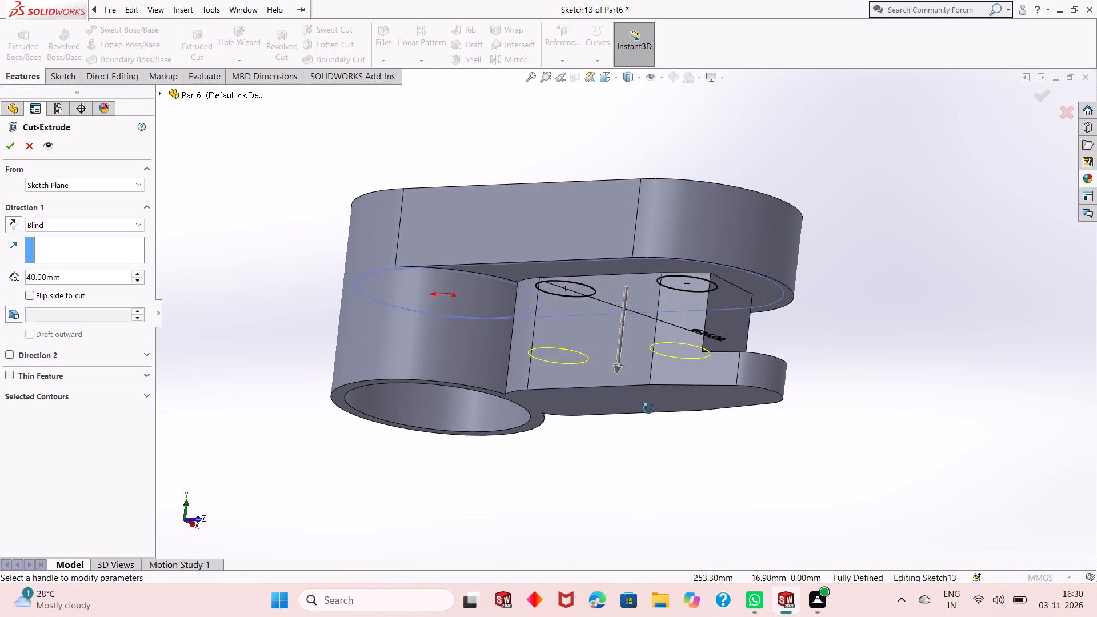
middle_click_drag(648, 408, 648, 420)
middle_click_drag(648, 420, 655, 438)
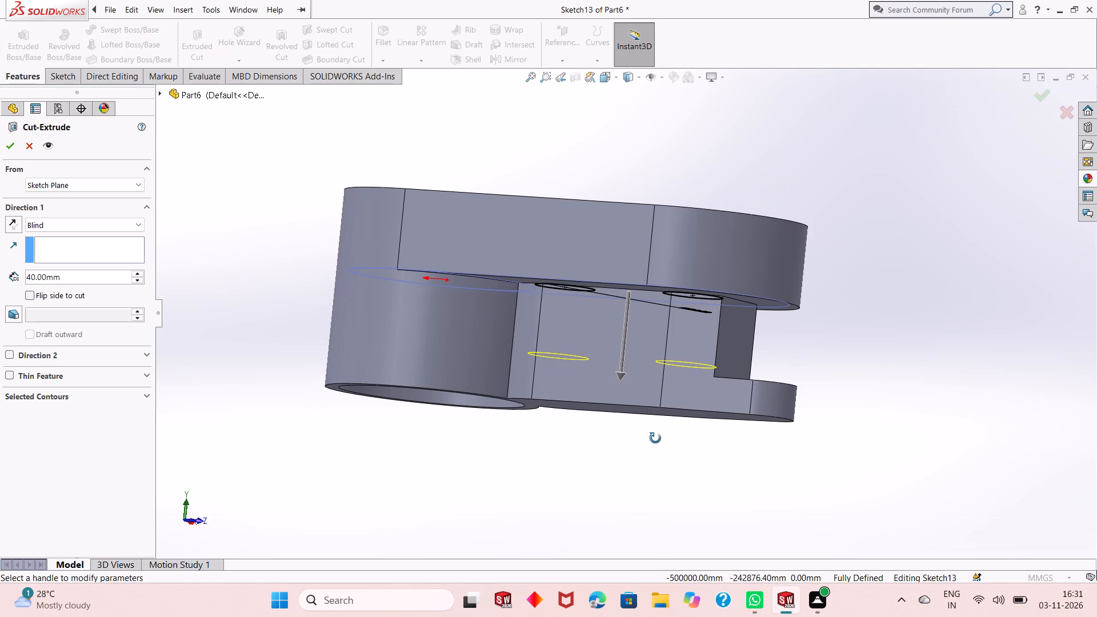
middle_click_drag(655, 438, 678, 418)
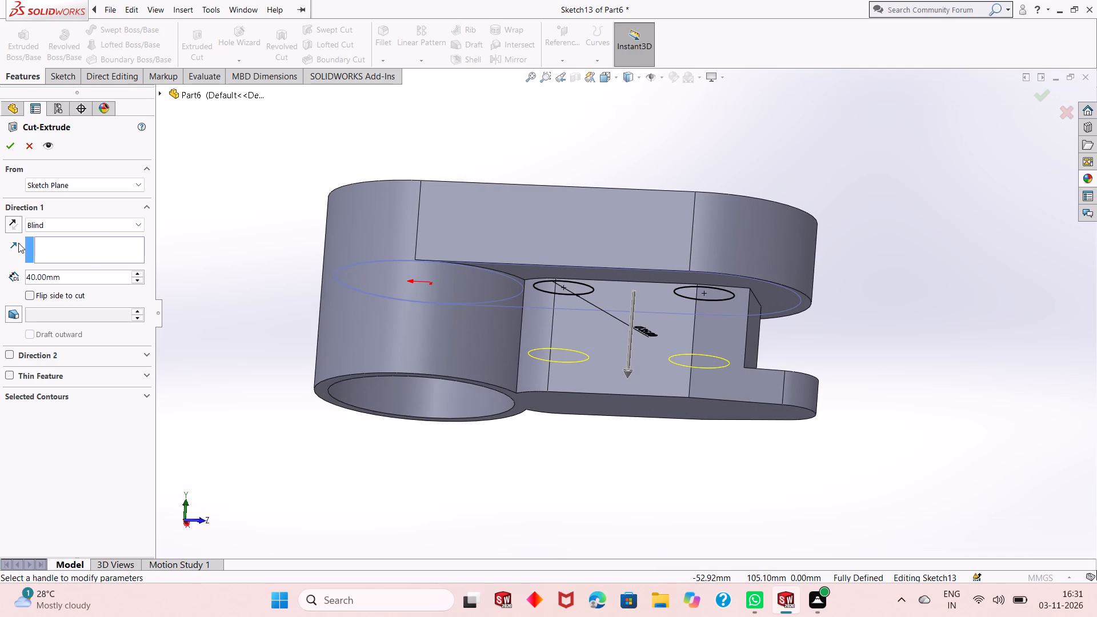
left_click(65, 227)
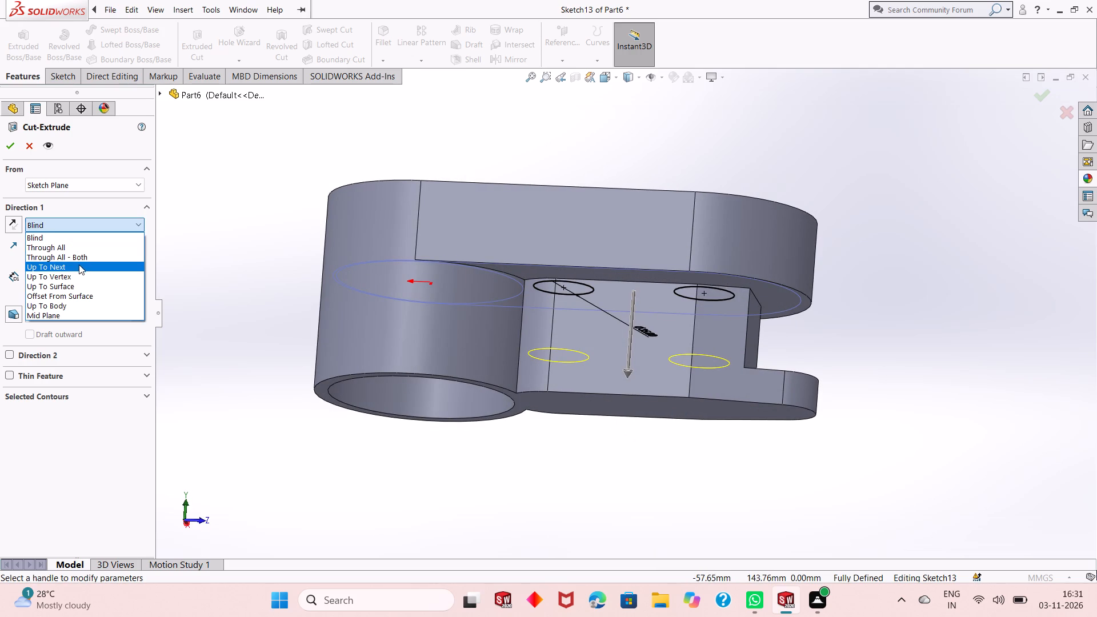
left_click(80, 265)
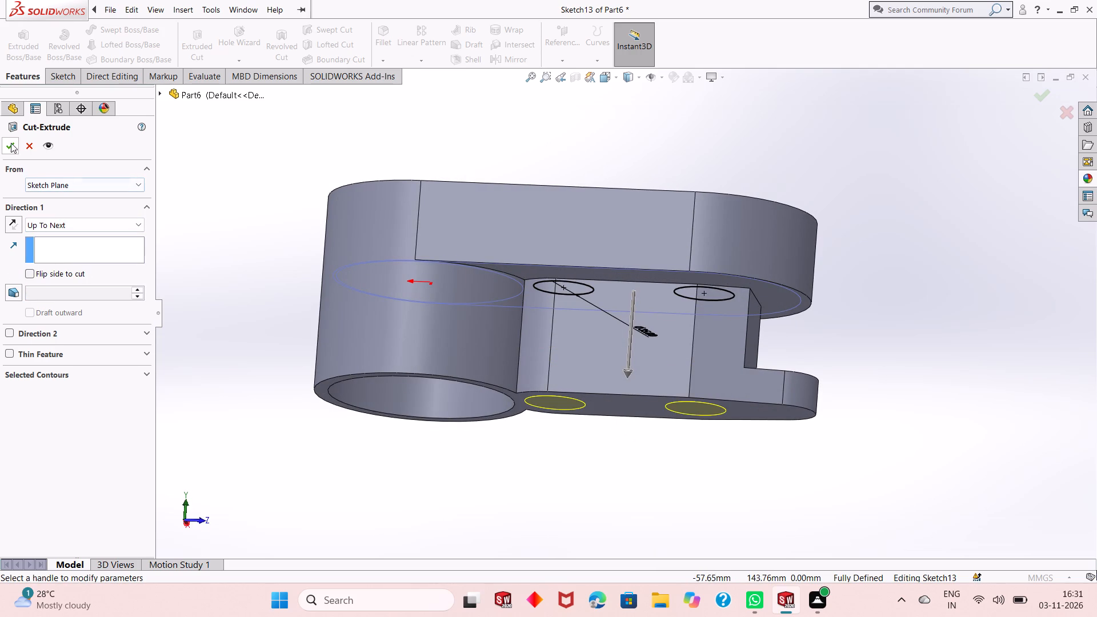
left_click(10, 142)
left_click(634, 433)
Examine the two new holes, the cavity floor and the lower tongue from the underside, the side and above.
middle_click_drag(634, 434, 670, 253)
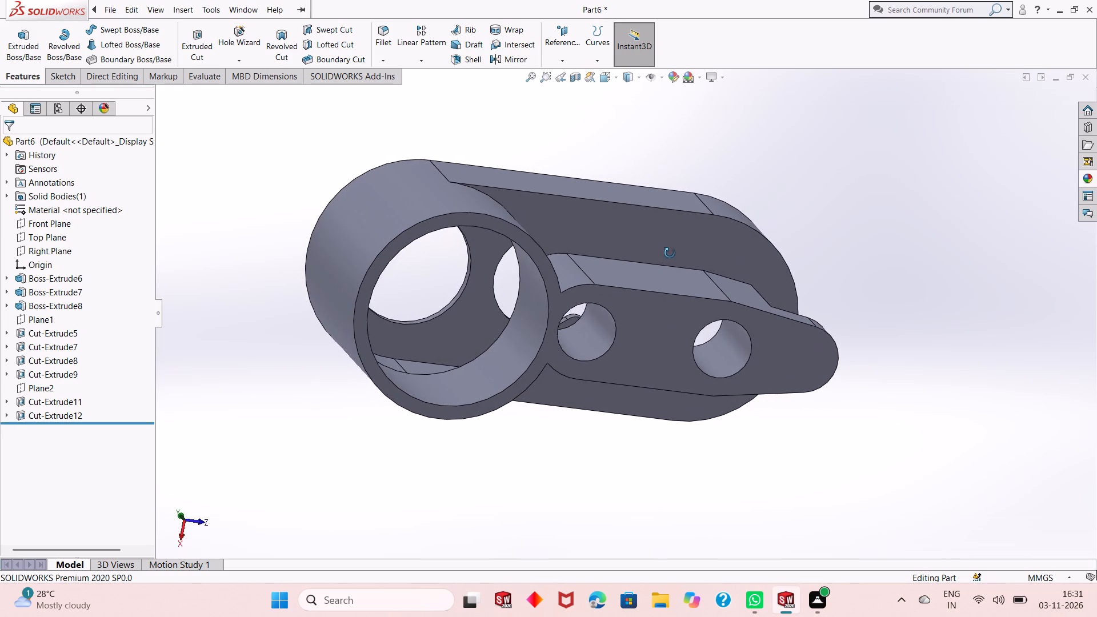
middle_click_drag(670, 253, 610, 422)
middle_click_drag(625, 296, 635, 406)
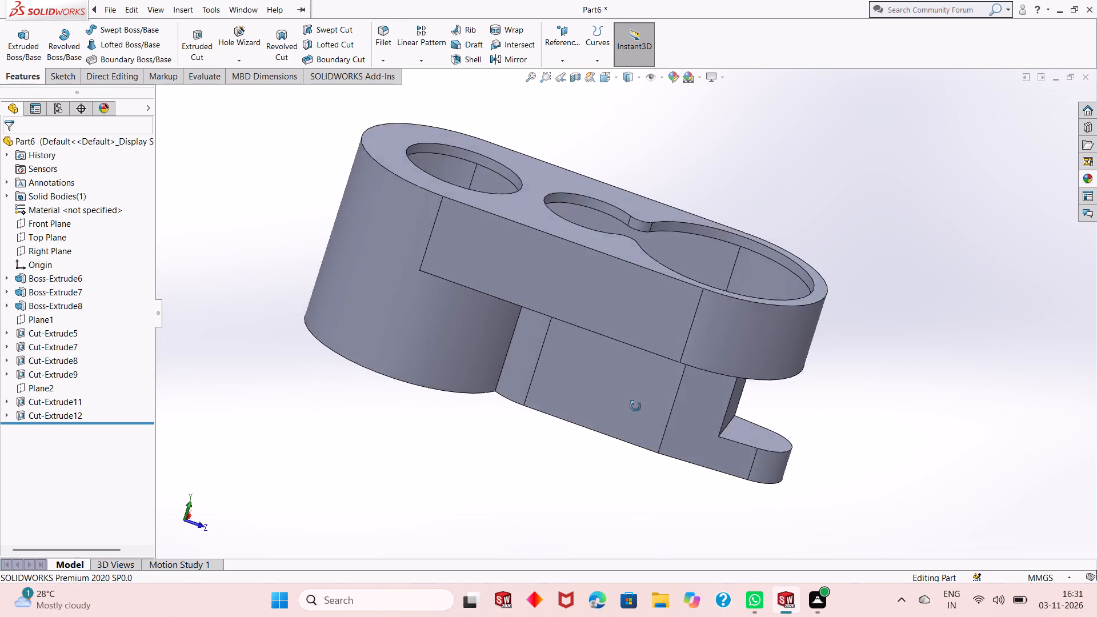
middle_click_drag(635, 406, 633, 427)
middle_click_drag(655, 326, 627, 446)
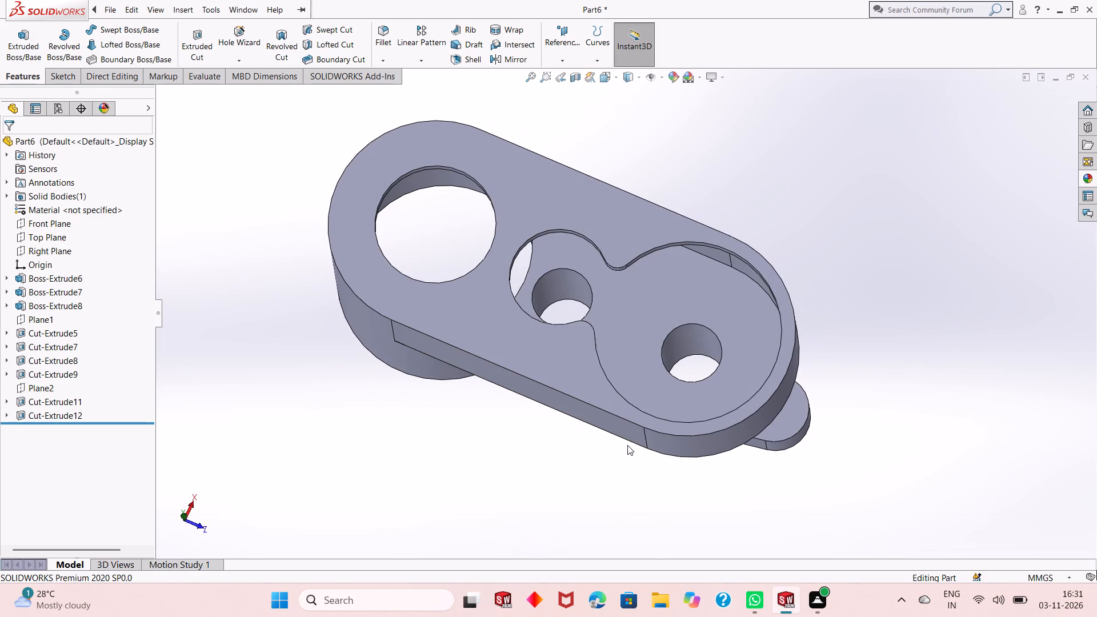
middle_click_drag(660, 475, 660, 474)
middle_click_drag(660, 474, 673, 344)
scroll(673, 341, "up", 1)
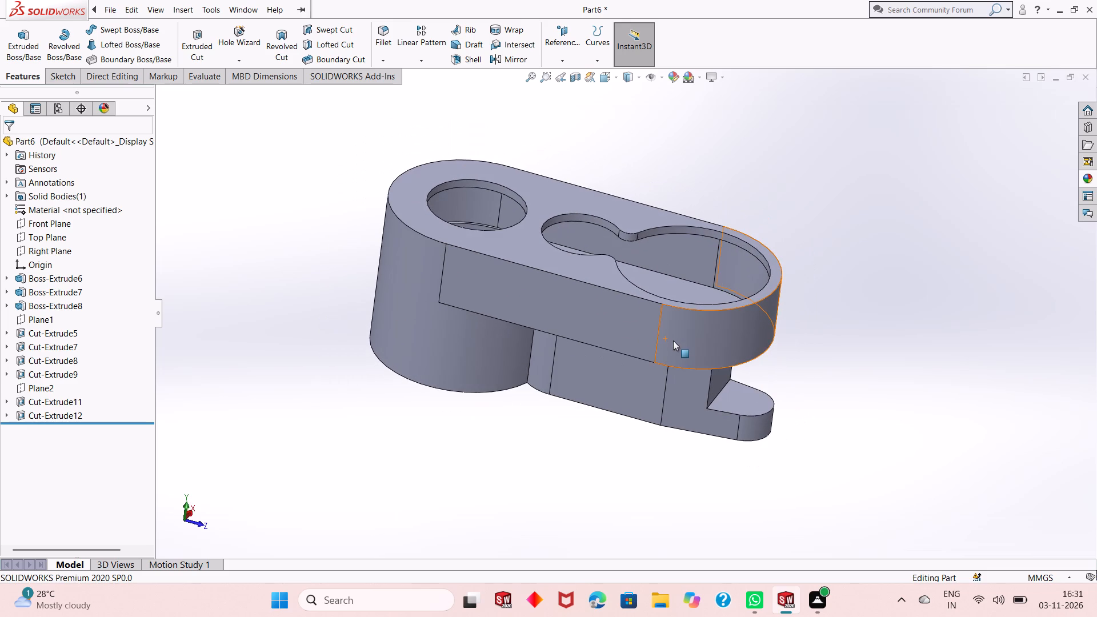
scroll(671, 348, "down", 3)
scroll(675, 465, "up", 1)
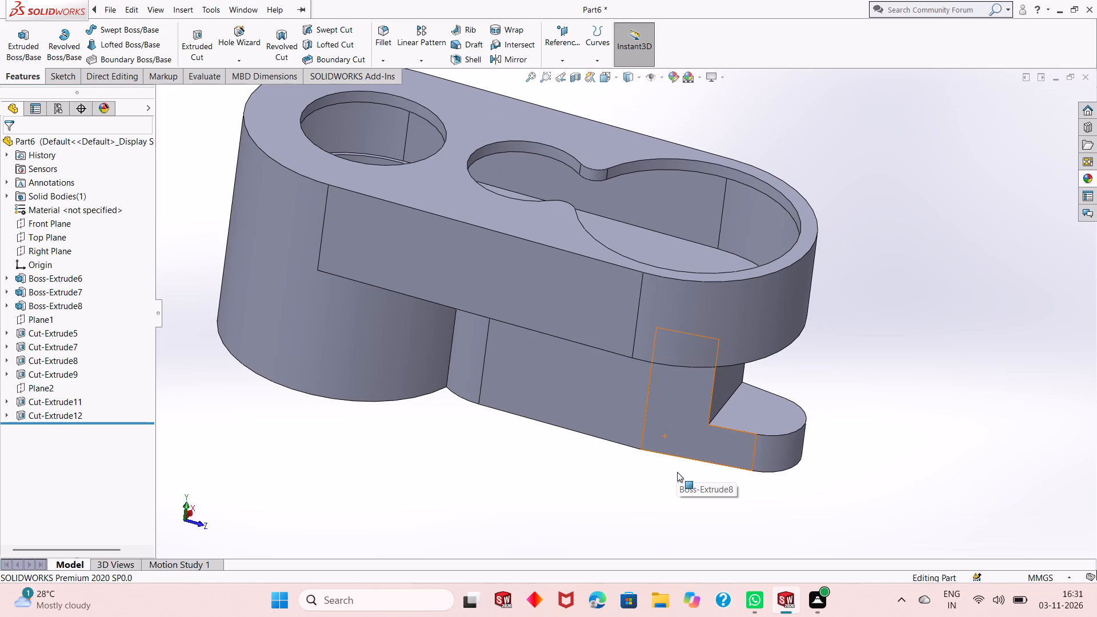
middle_click_drag(671, 480, 705, 266)
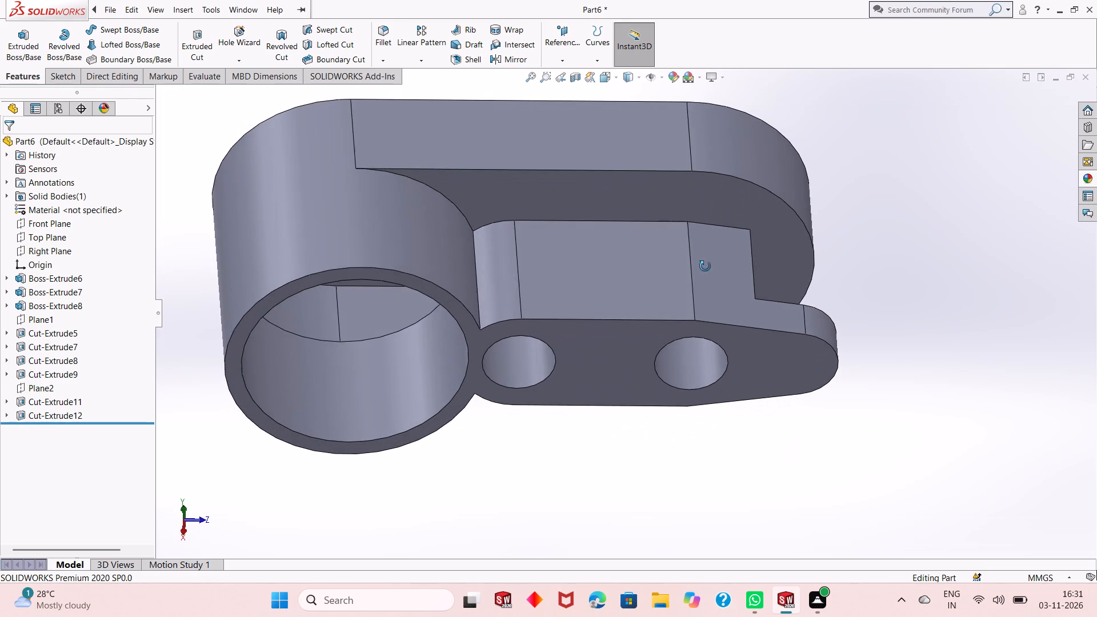
middle_click_drag(705, 266, 665, 442)
scroll(682, 350, "up", 1)
middle_click_drag(683, 348, 661, 463)
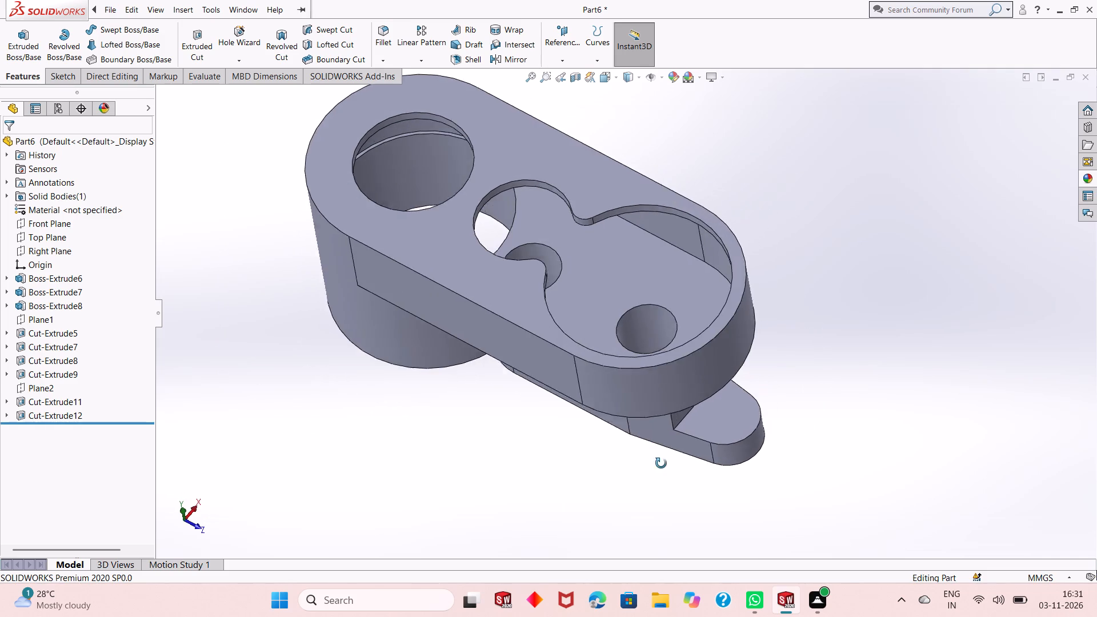
middle_click_drag(661, 463, 659, 466)
scroll(648, 299, "down", 1)
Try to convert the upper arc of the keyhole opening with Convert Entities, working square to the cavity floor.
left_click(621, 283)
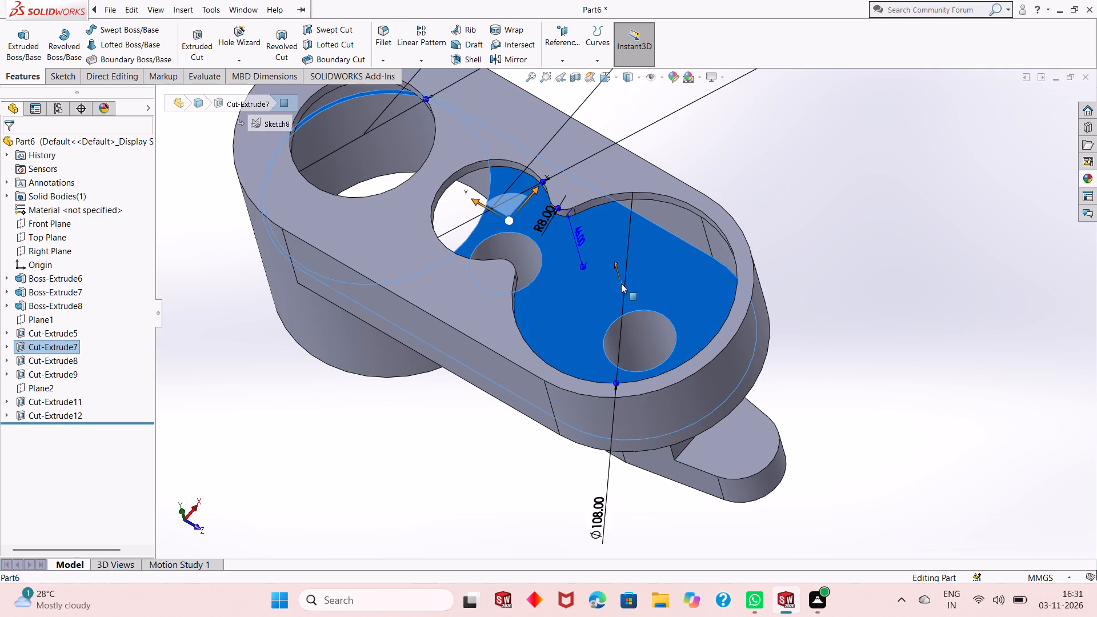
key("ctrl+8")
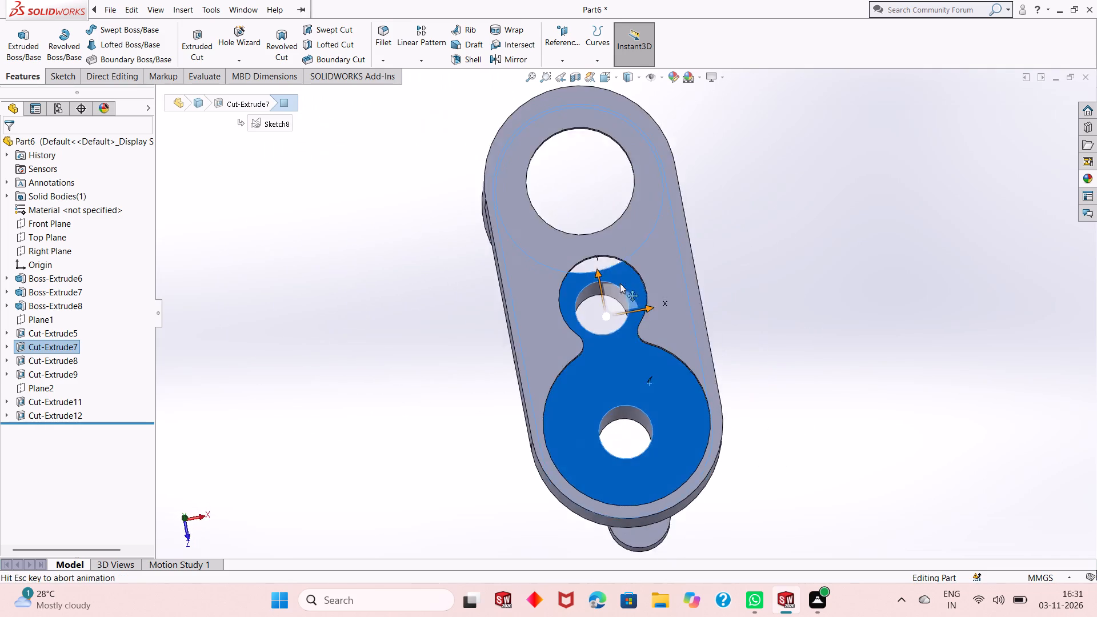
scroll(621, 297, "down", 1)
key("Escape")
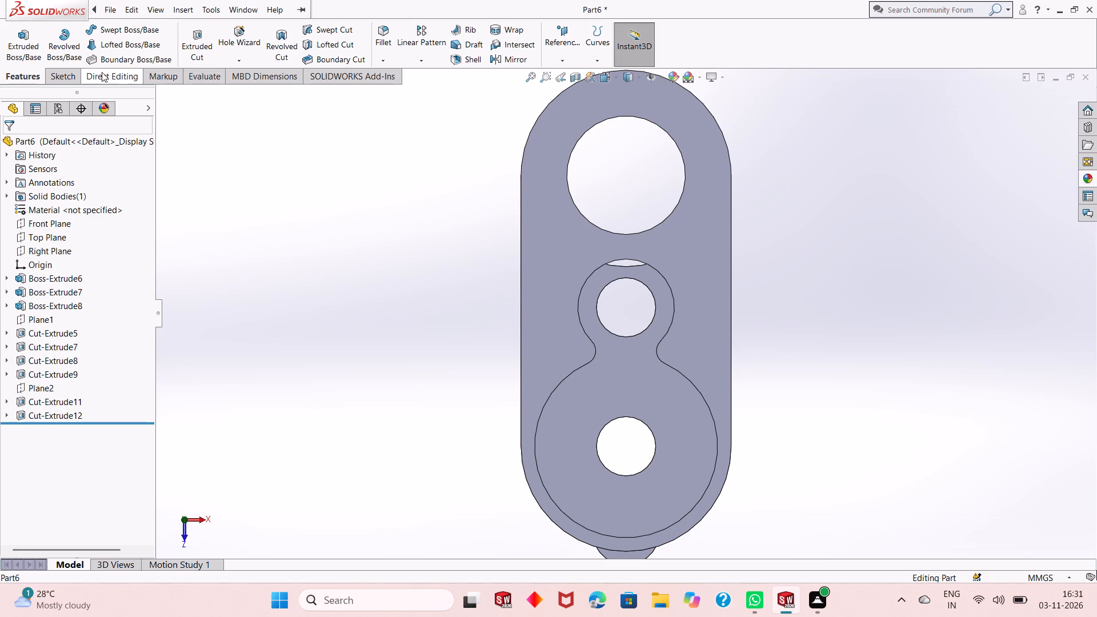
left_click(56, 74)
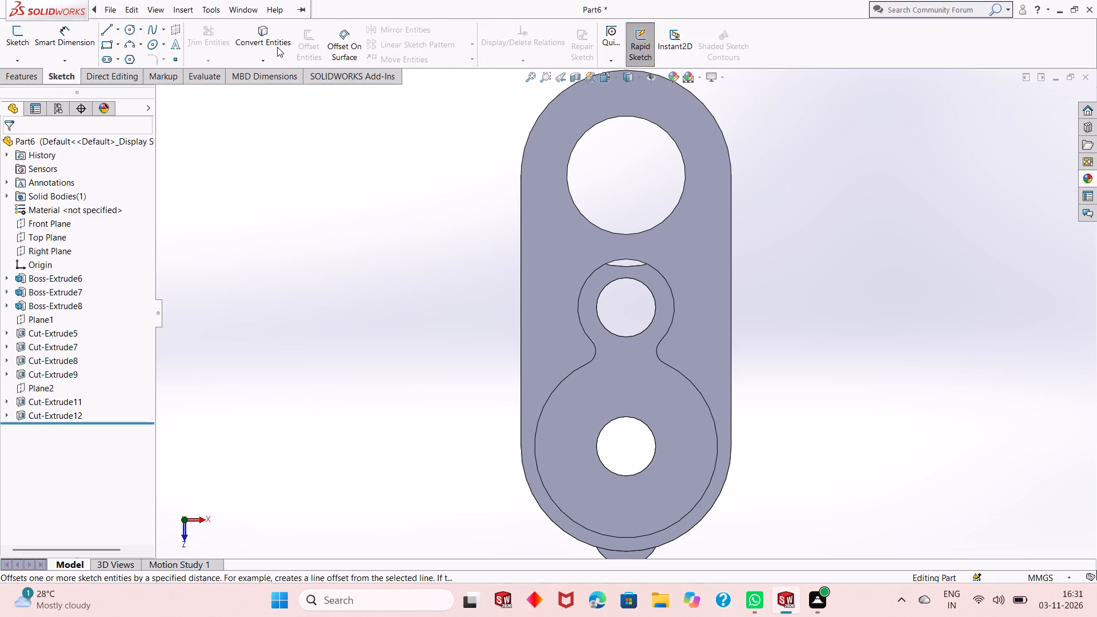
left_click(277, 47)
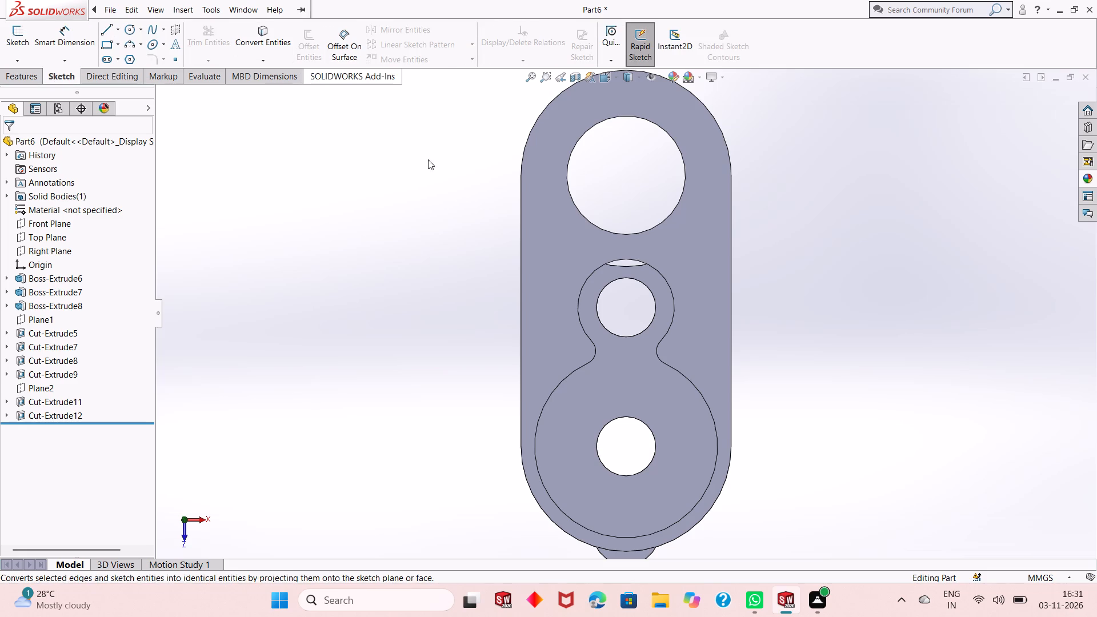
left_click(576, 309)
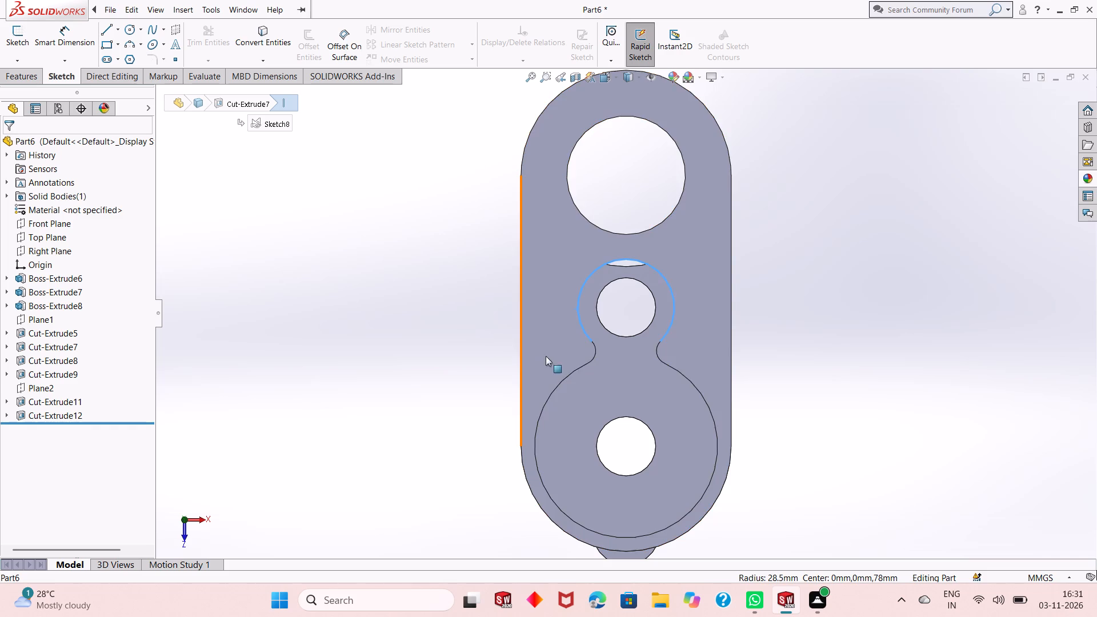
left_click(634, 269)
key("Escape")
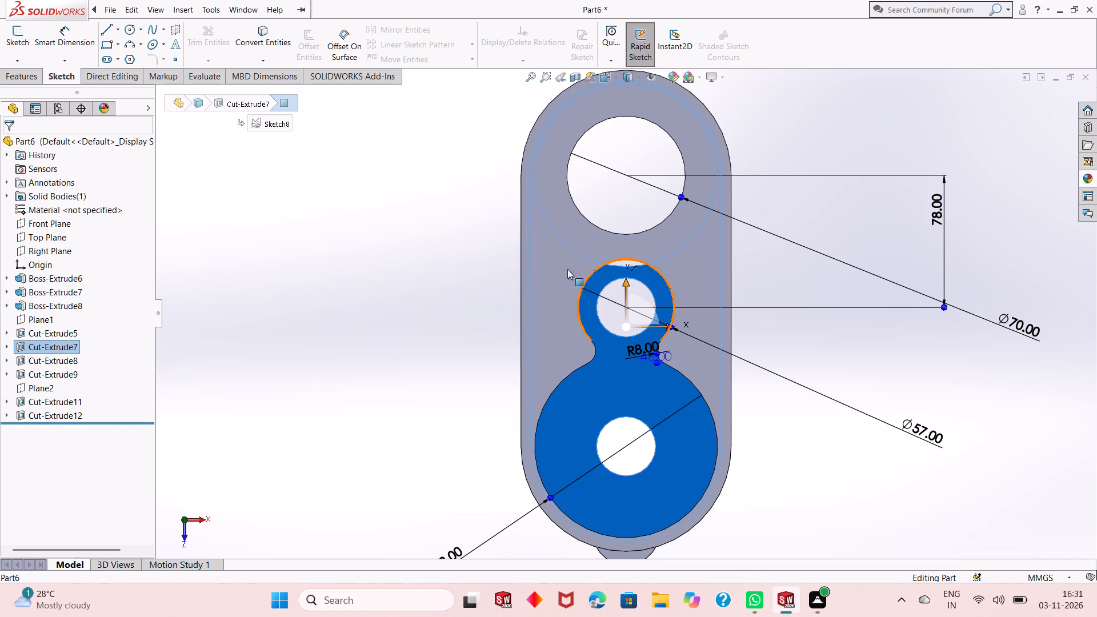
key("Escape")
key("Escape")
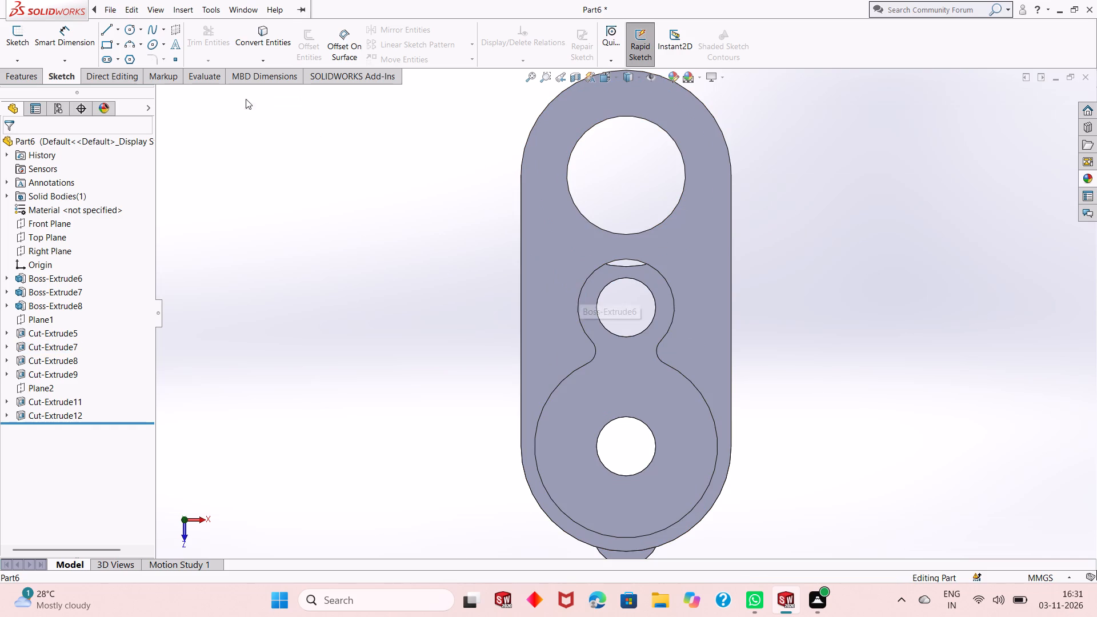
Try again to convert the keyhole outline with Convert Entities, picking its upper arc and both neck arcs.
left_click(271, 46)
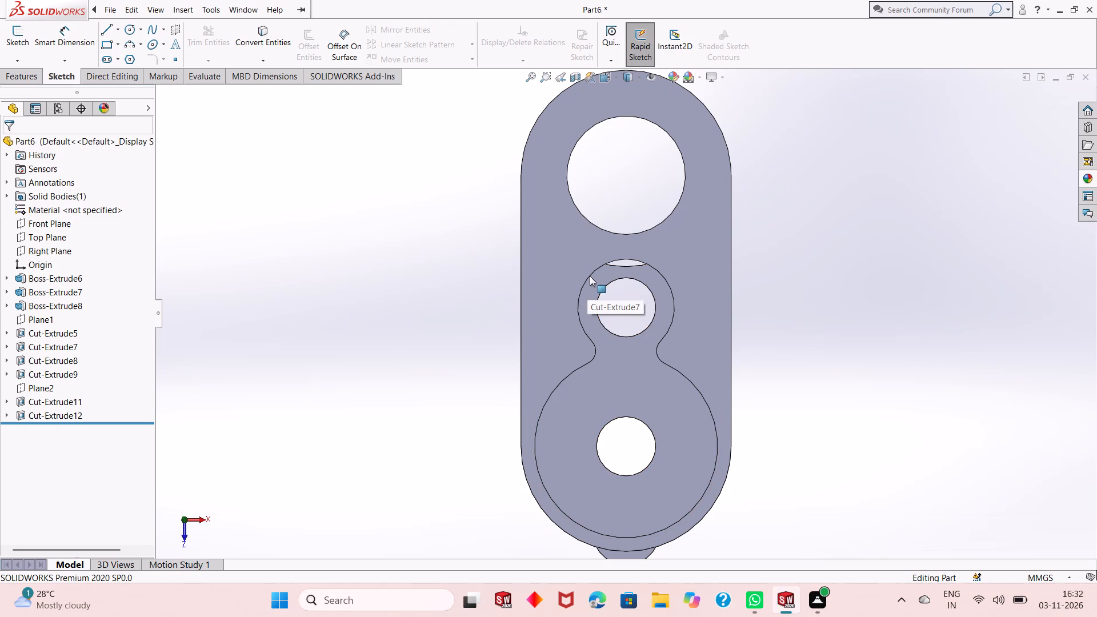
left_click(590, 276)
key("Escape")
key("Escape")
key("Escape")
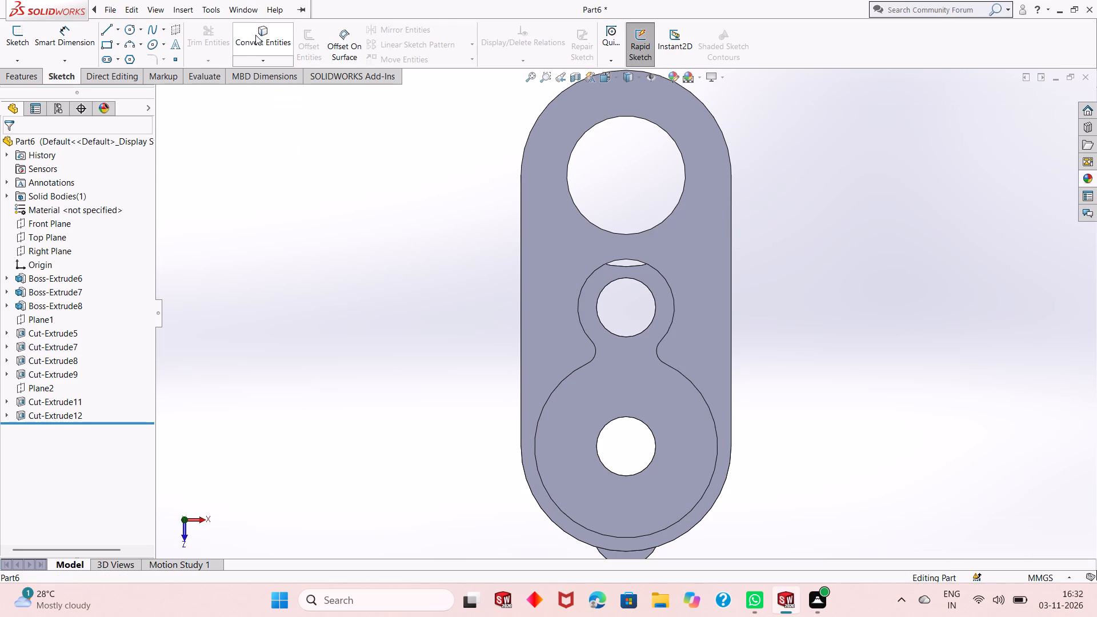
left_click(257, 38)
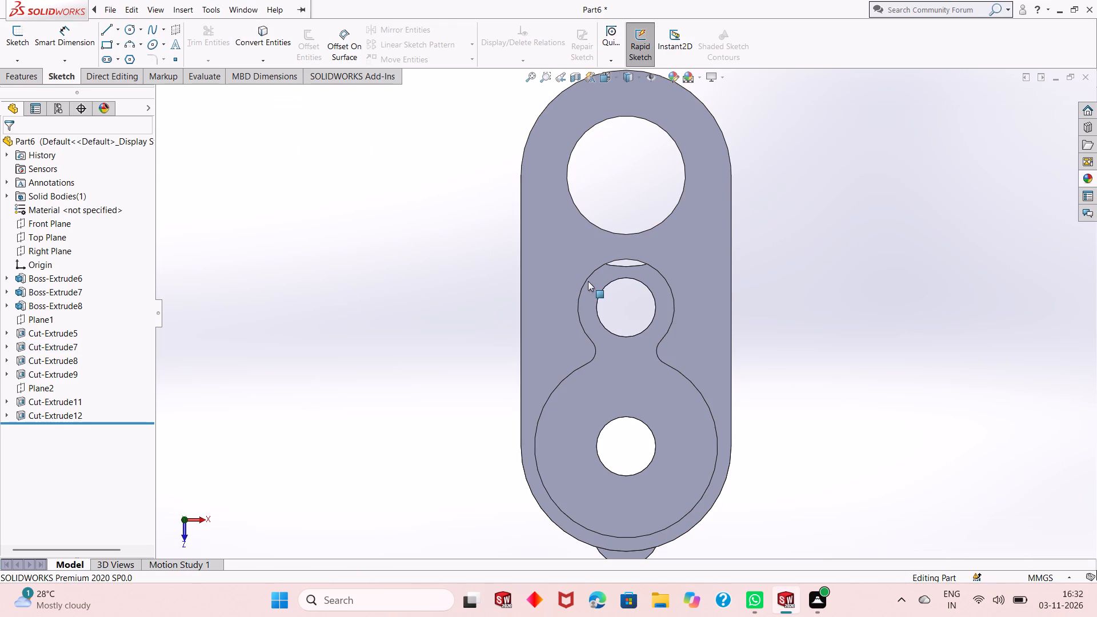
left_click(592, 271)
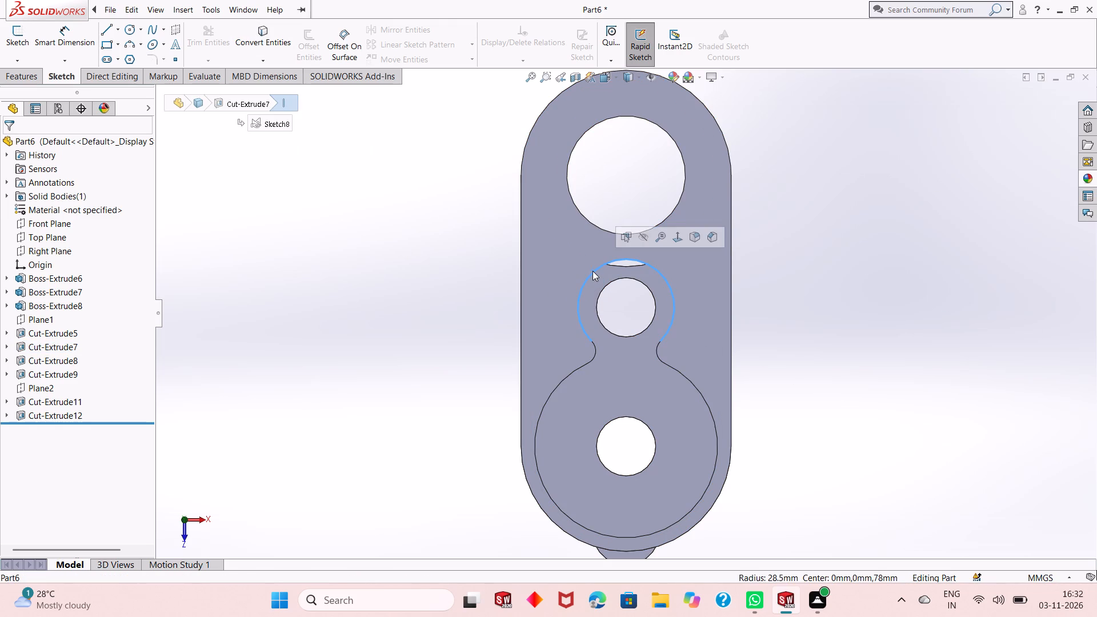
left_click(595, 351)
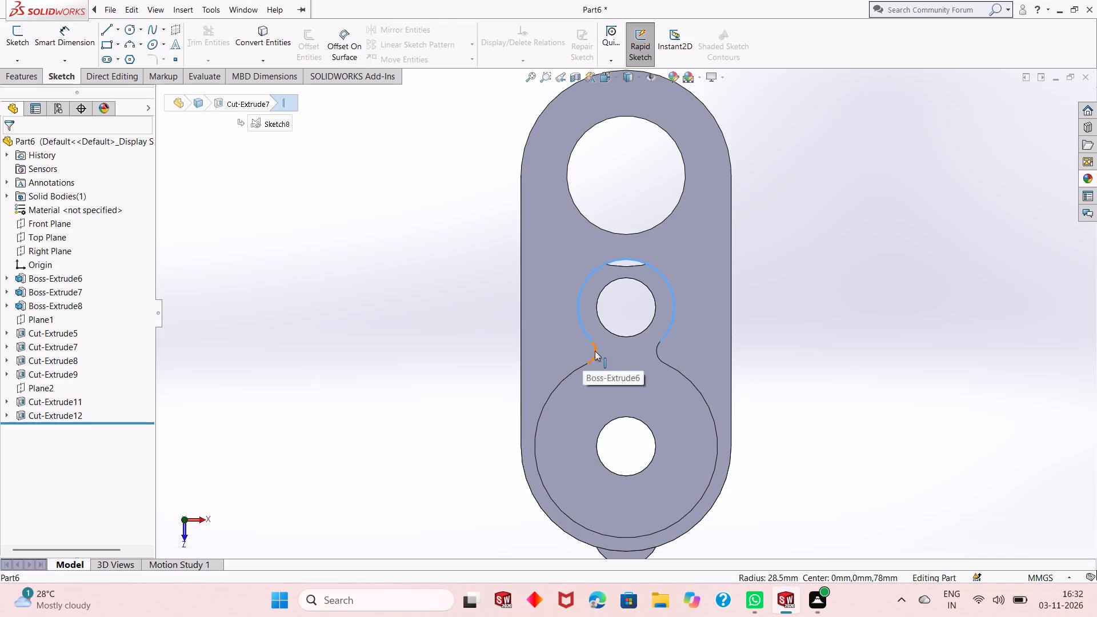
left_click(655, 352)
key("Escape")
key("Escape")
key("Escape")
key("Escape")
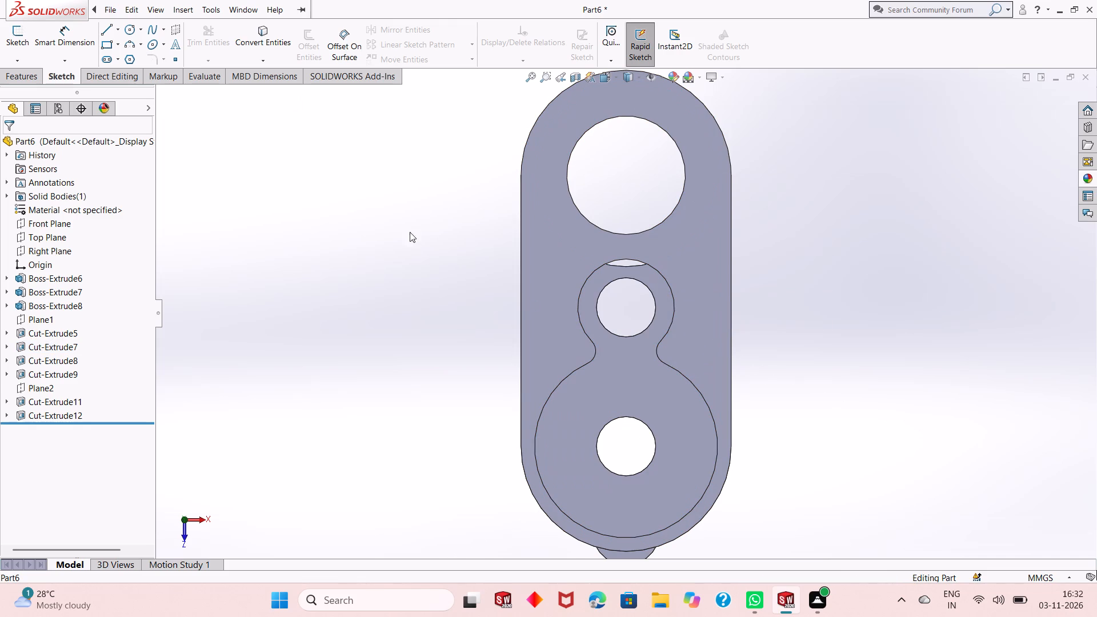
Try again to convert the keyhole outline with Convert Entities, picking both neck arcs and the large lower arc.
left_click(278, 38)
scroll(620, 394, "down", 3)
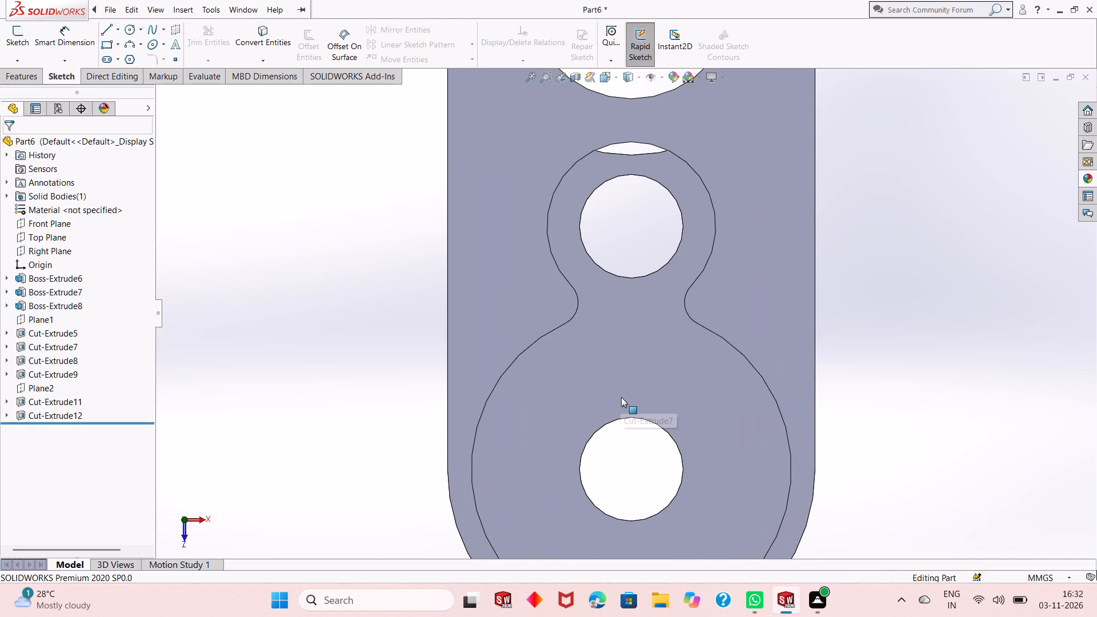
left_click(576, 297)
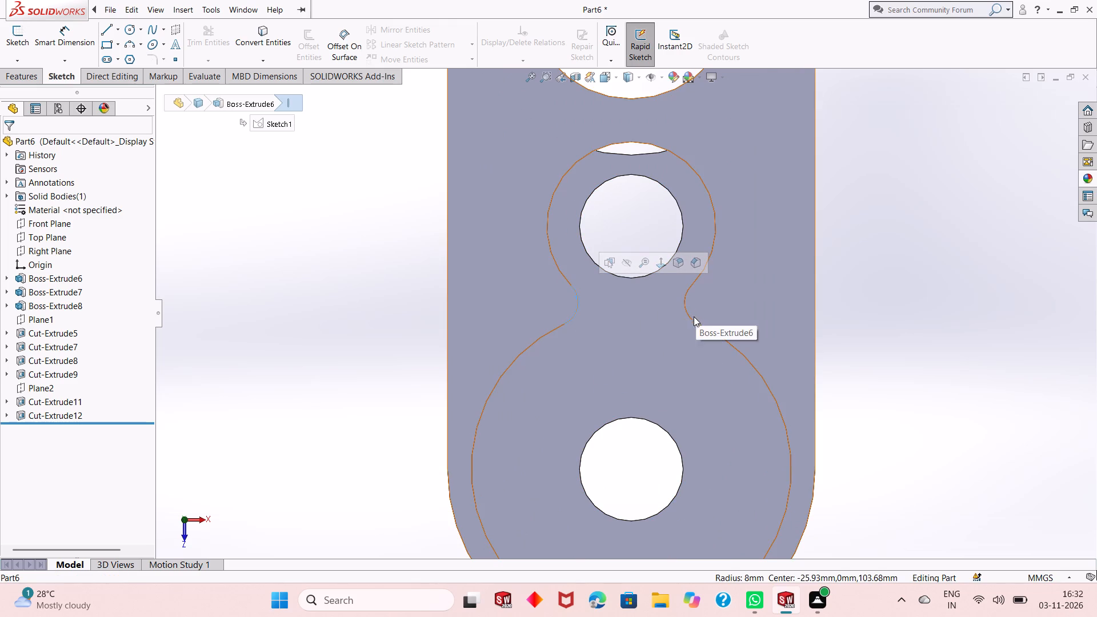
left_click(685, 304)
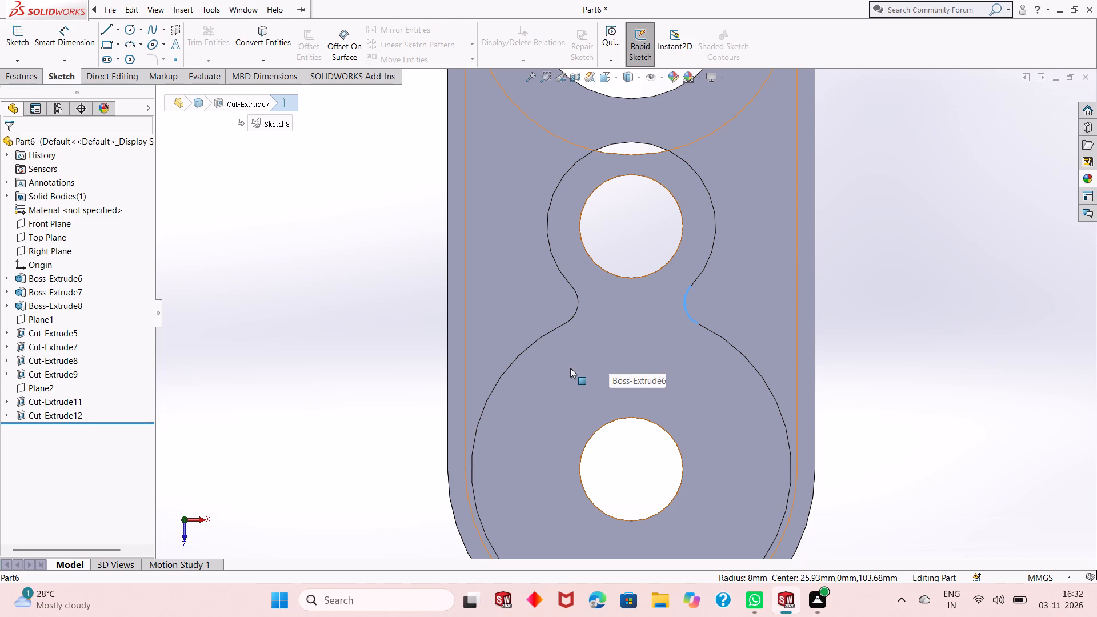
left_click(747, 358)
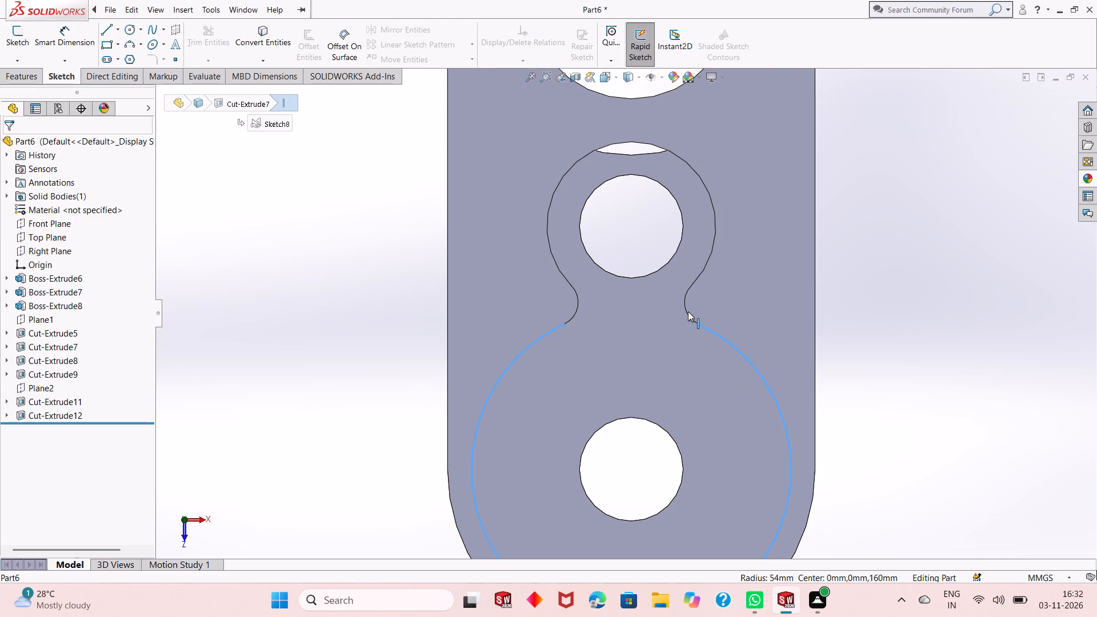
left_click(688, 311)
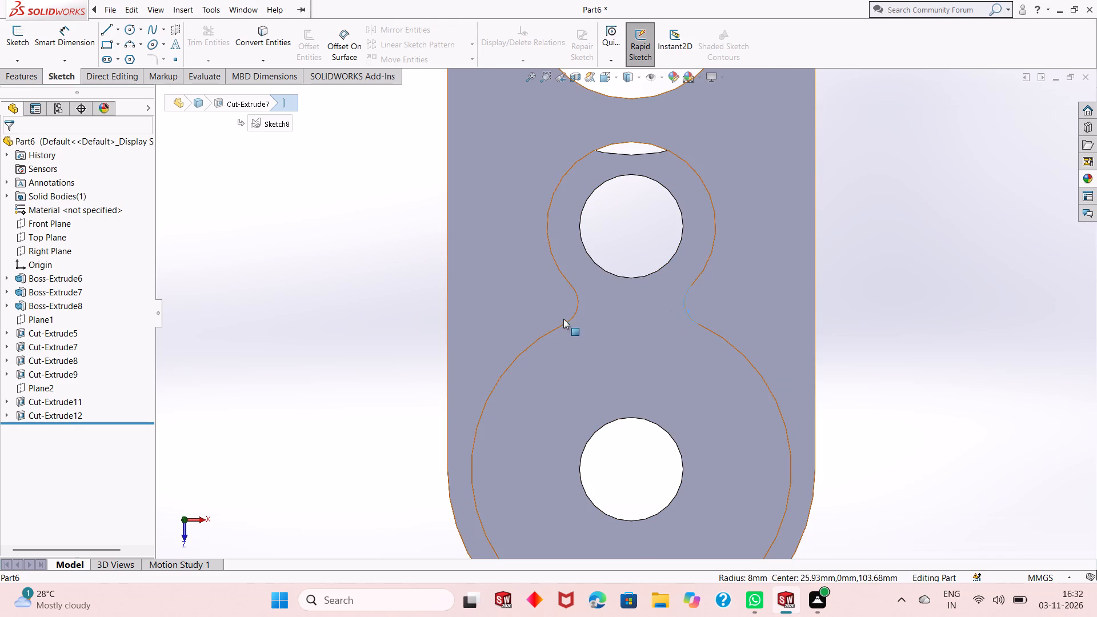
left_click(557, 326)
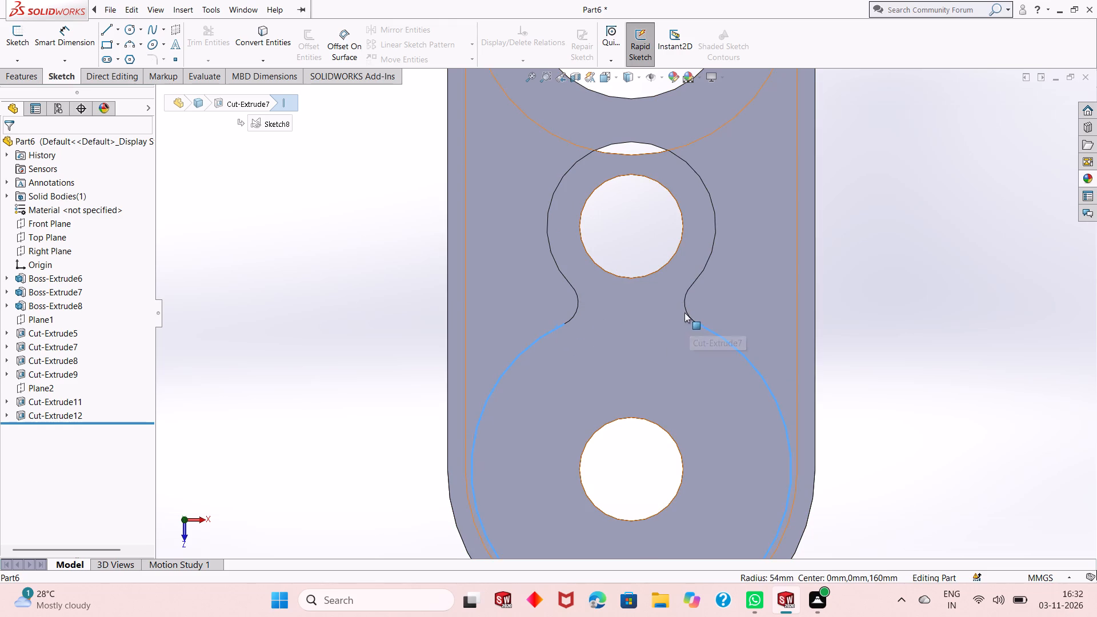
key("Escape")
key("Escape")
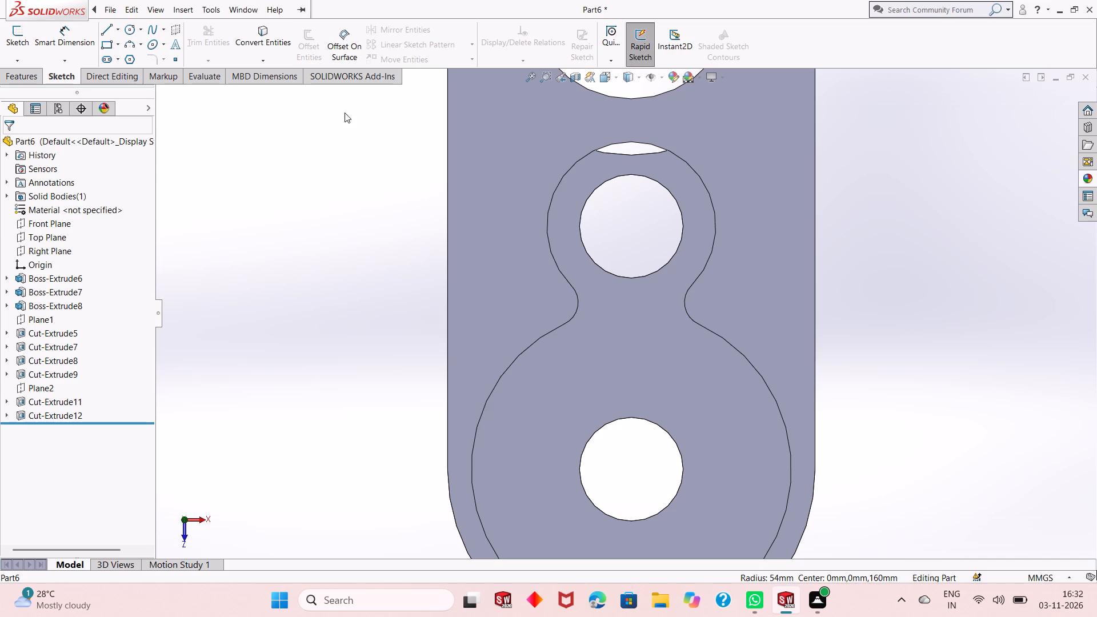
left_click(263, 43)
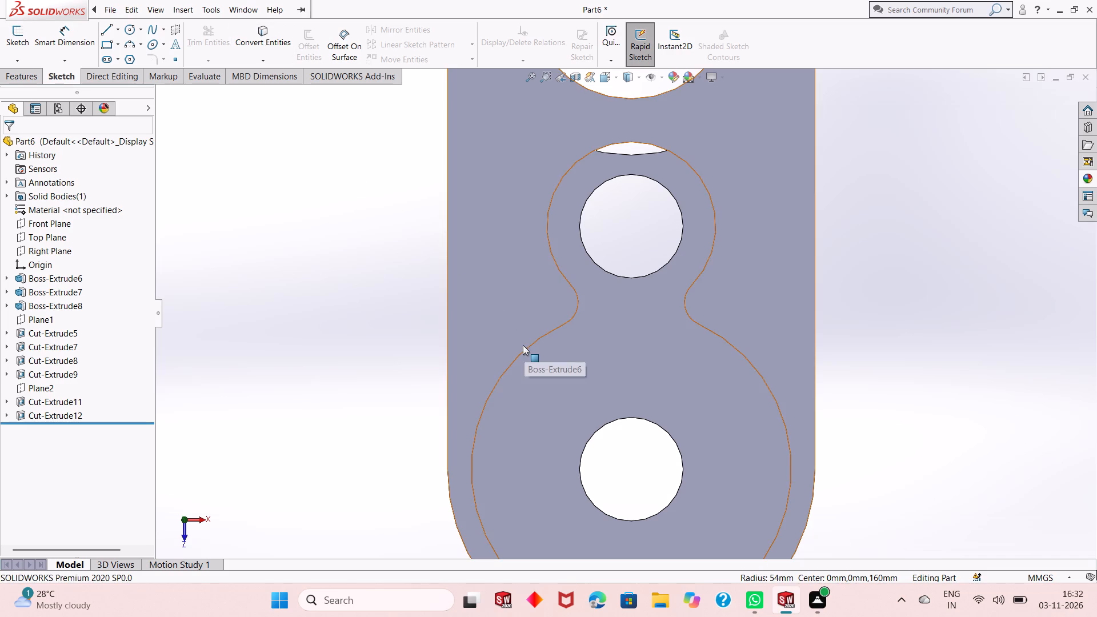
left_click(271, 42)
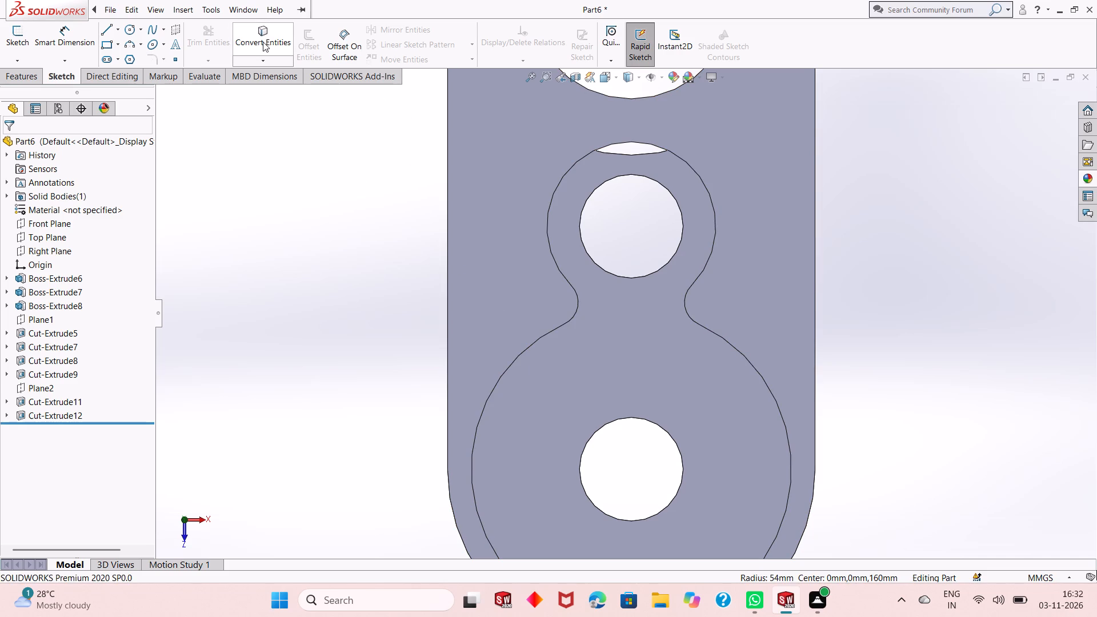
Start a new sketch on the cavity floor face seen through the keyhole opening and view it square from above.
scroll(720, 384, "up", 2)
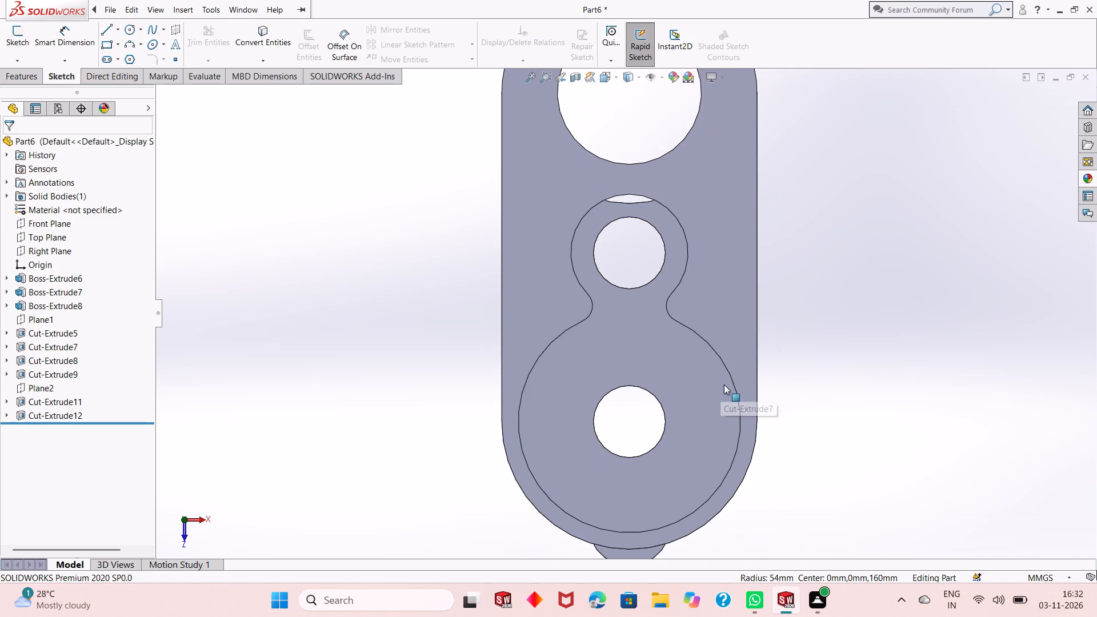
middle_click_drag(806, 370, 820, 304)
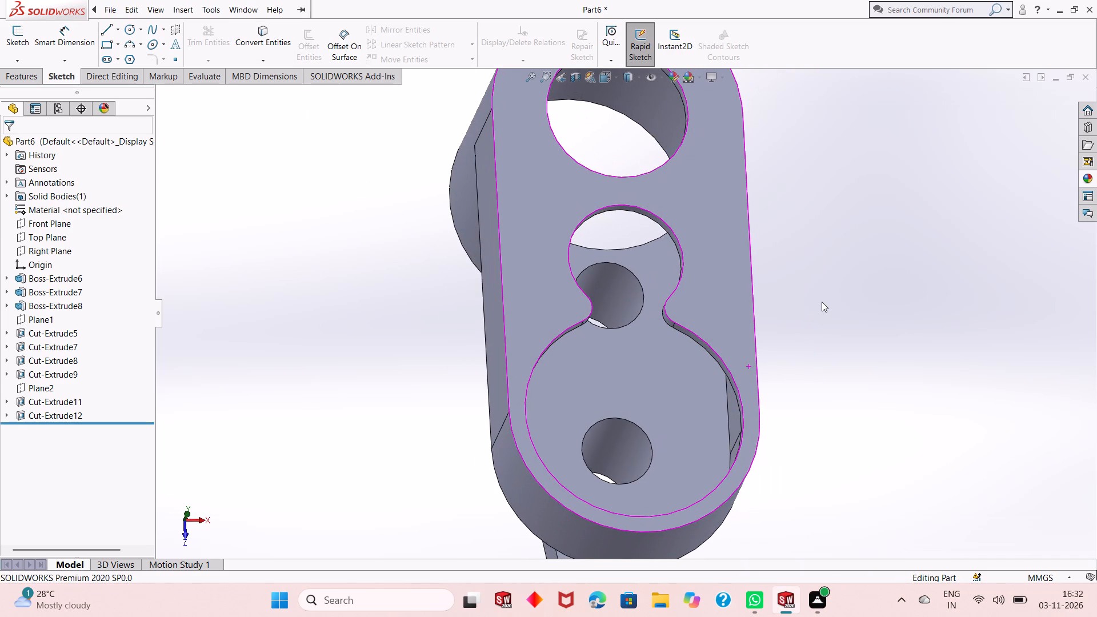
key("Escape")
left_click(663, 403)
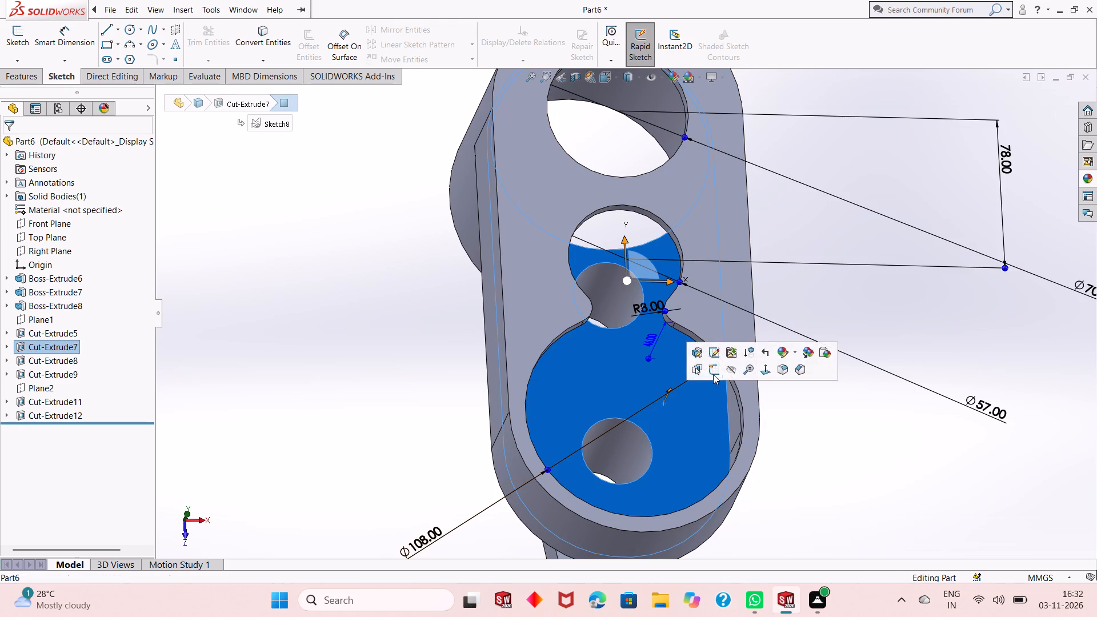
left_click(714, 374)
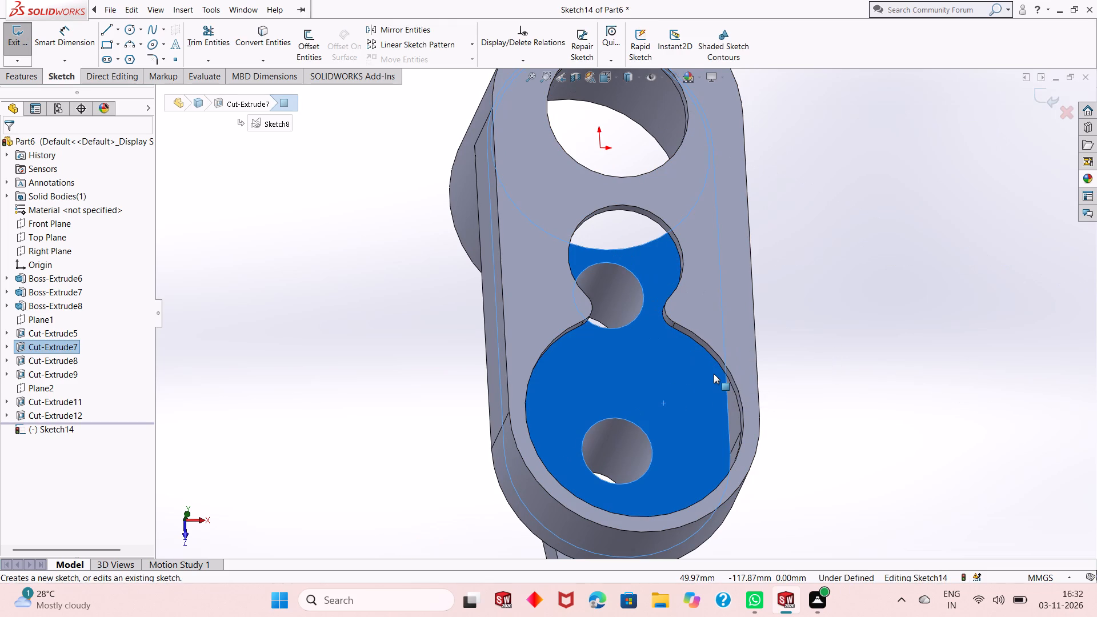
key("ctrl+8")
key("Escape")
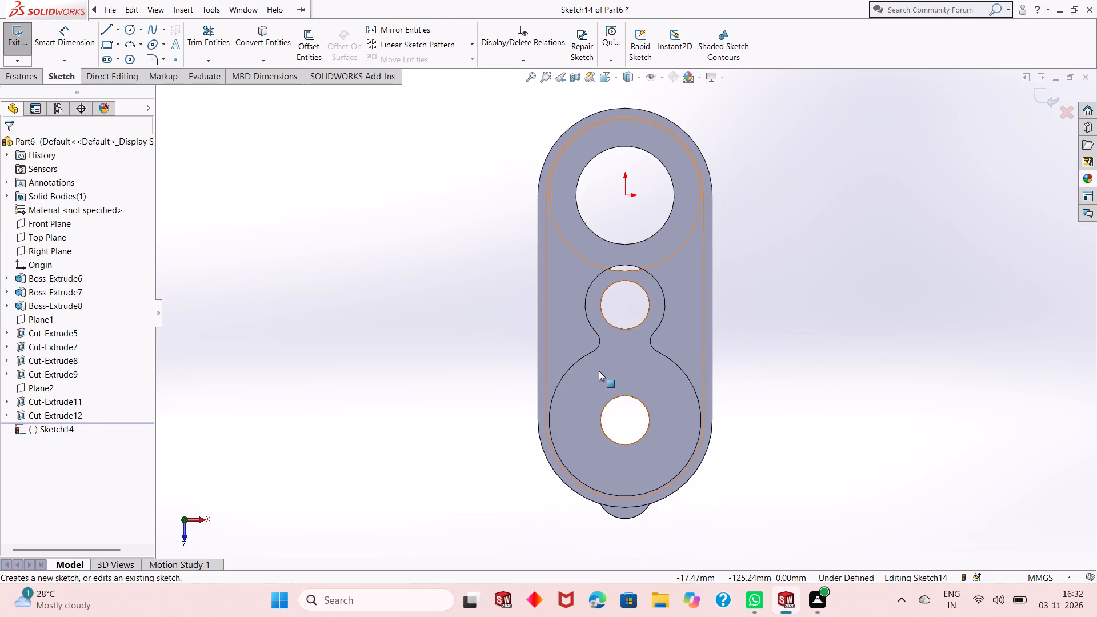
Convert the keyhole opening's outline into the new sketch with Convert Entities, starting with its large lower arc.
scroll(660, 350, "down", 1)
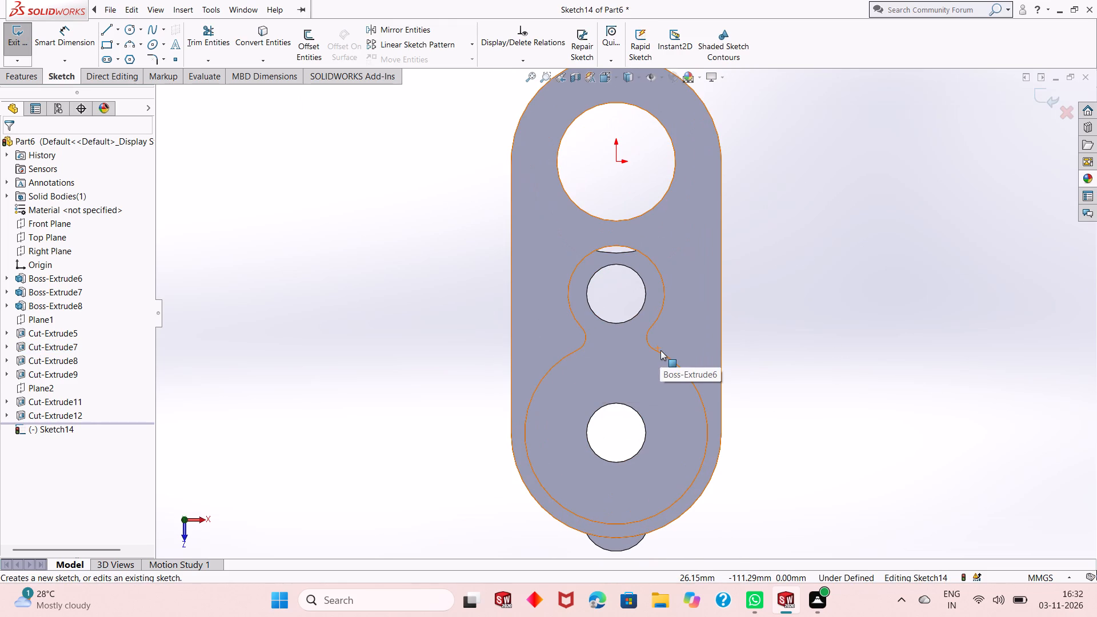
scroll(714, 425, "down", 1)
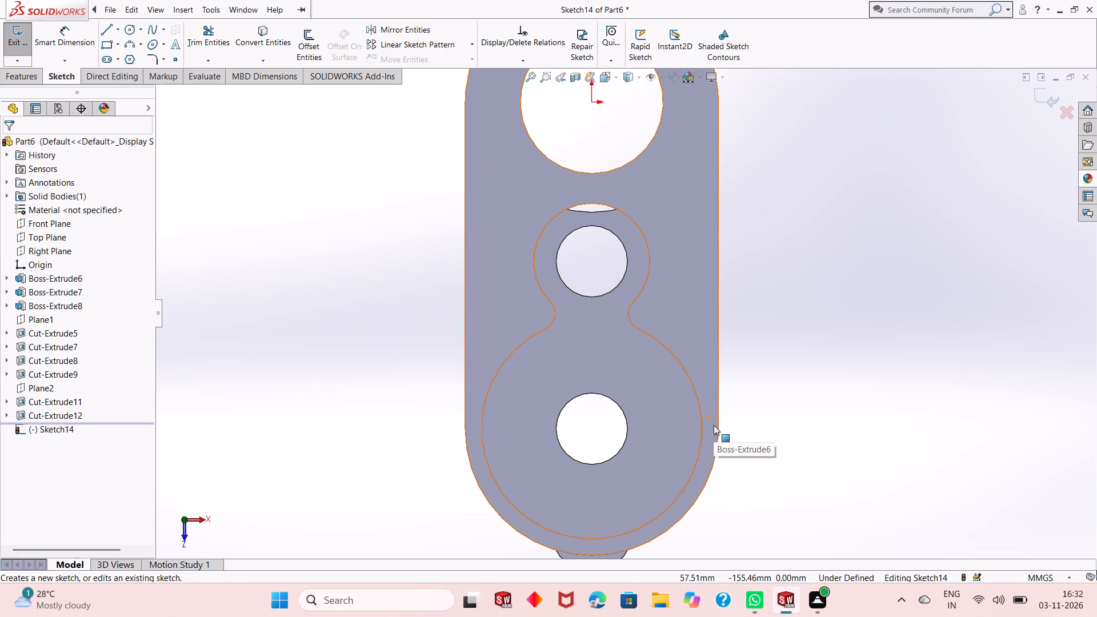
left_click(248, 40)
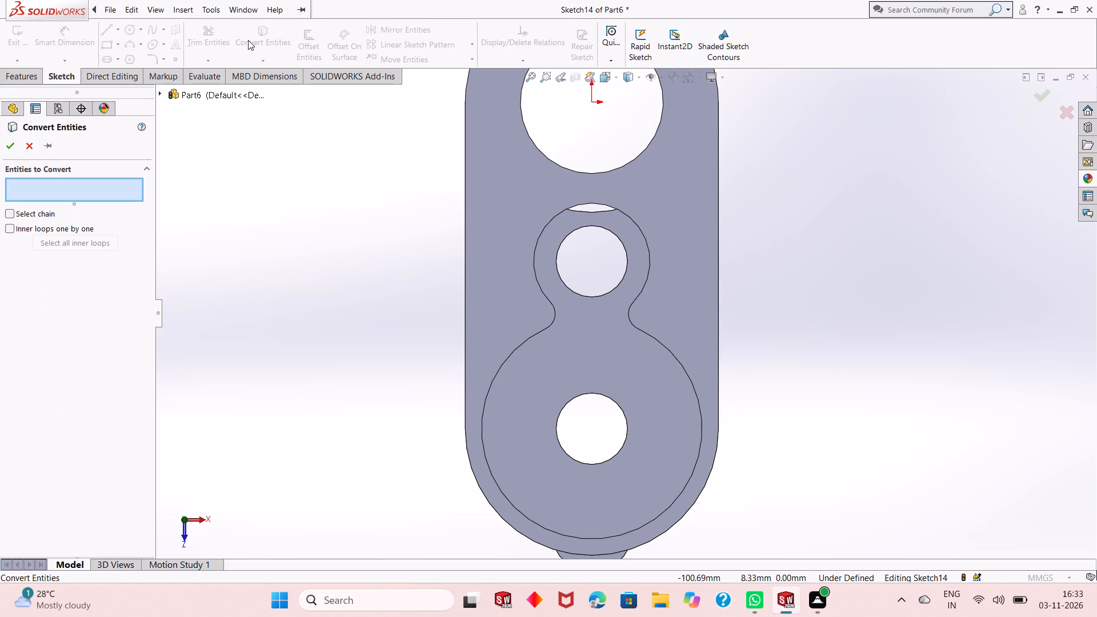
left_click(534, 334)
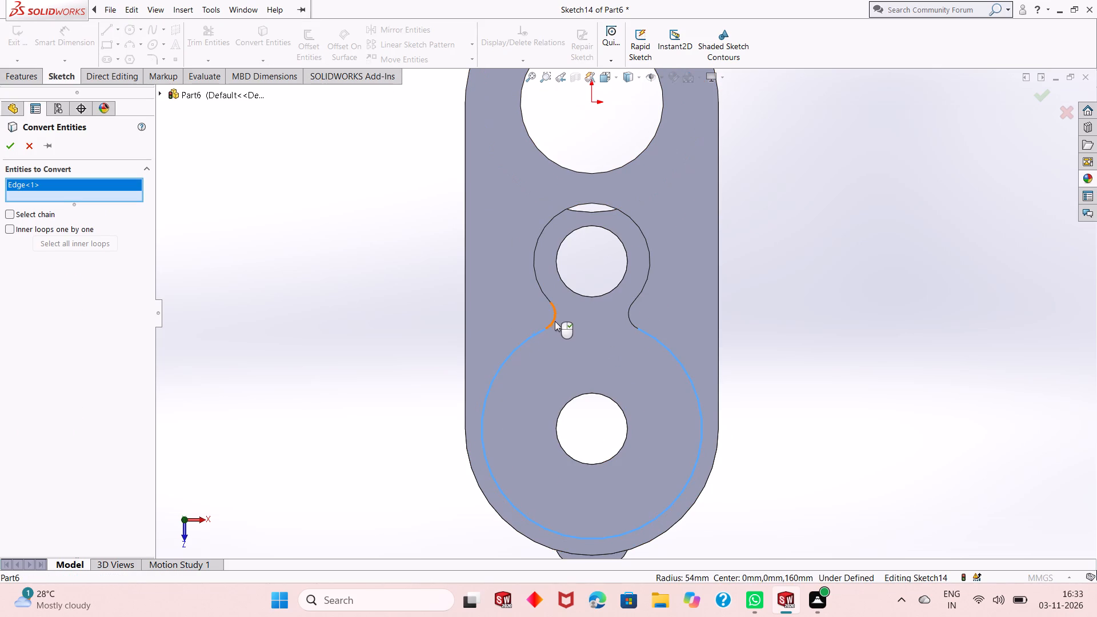
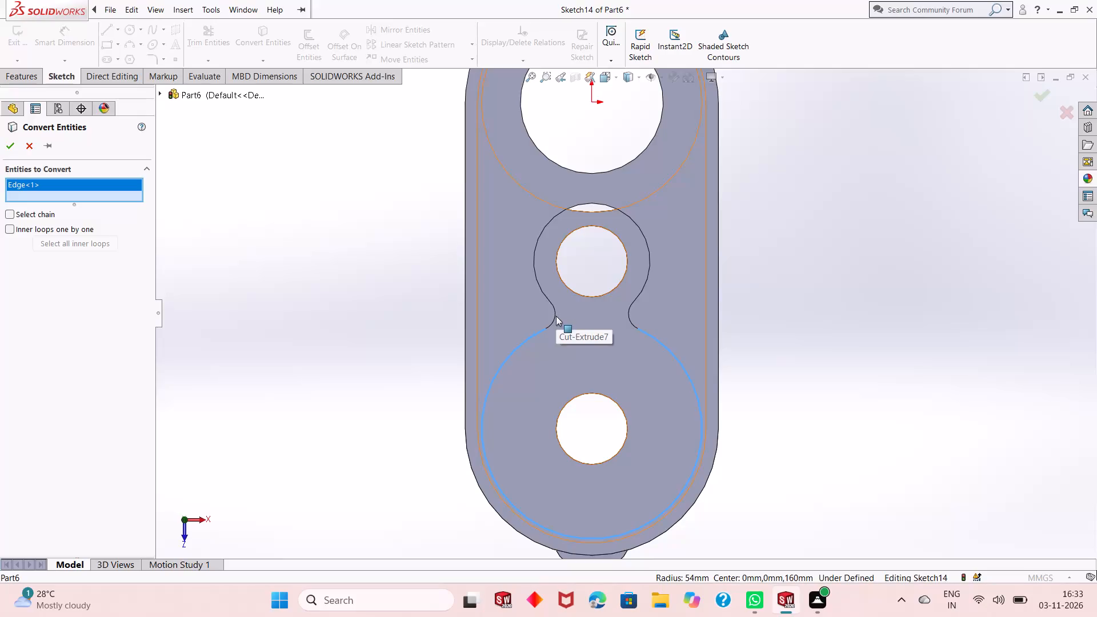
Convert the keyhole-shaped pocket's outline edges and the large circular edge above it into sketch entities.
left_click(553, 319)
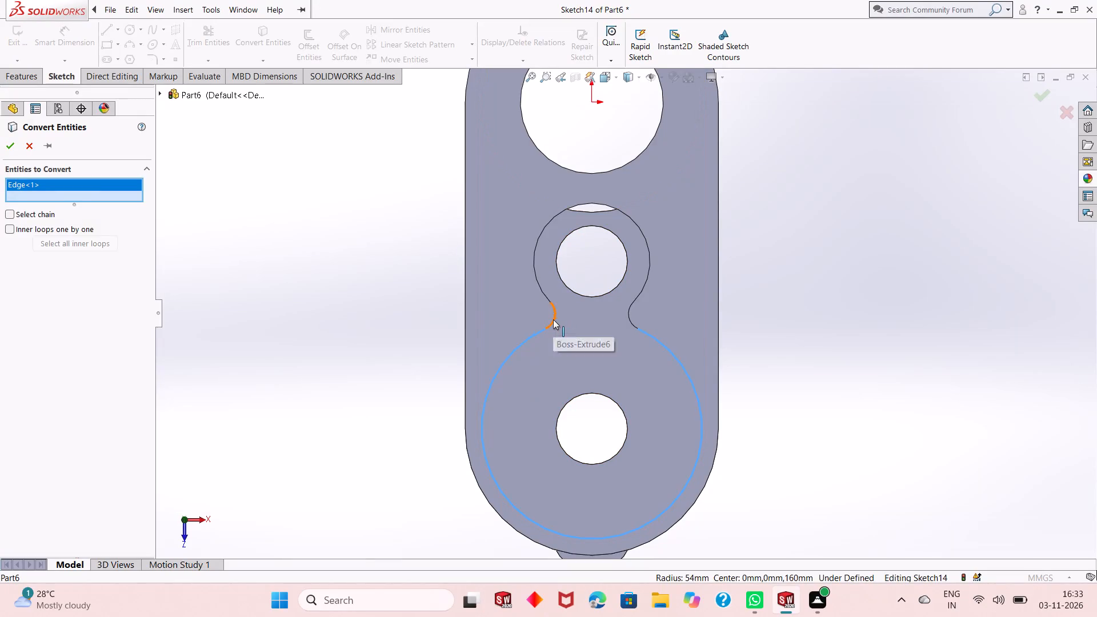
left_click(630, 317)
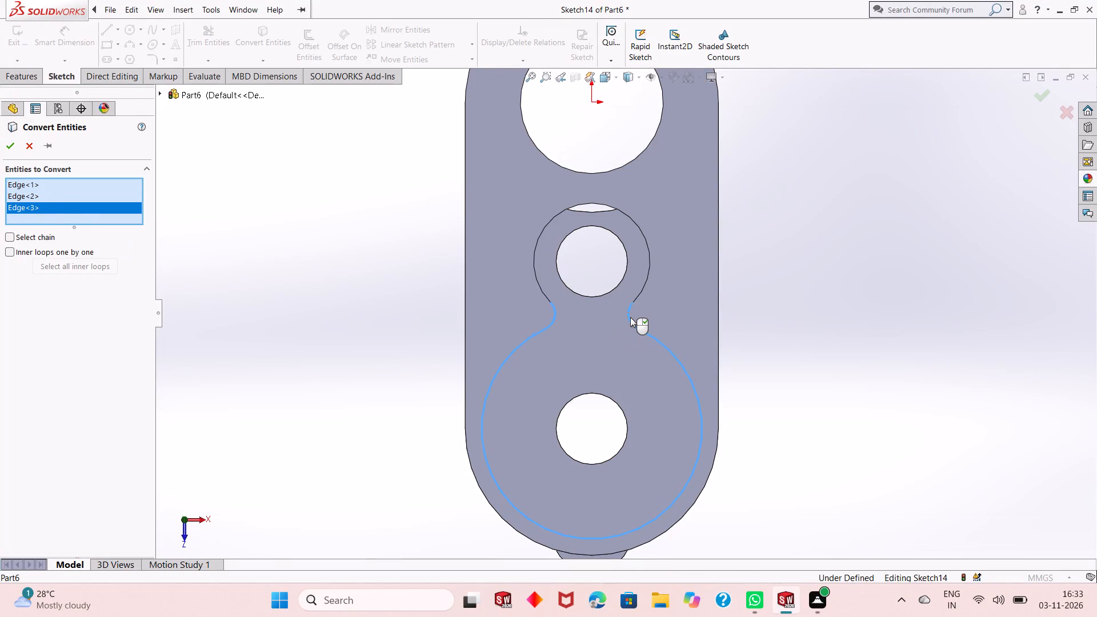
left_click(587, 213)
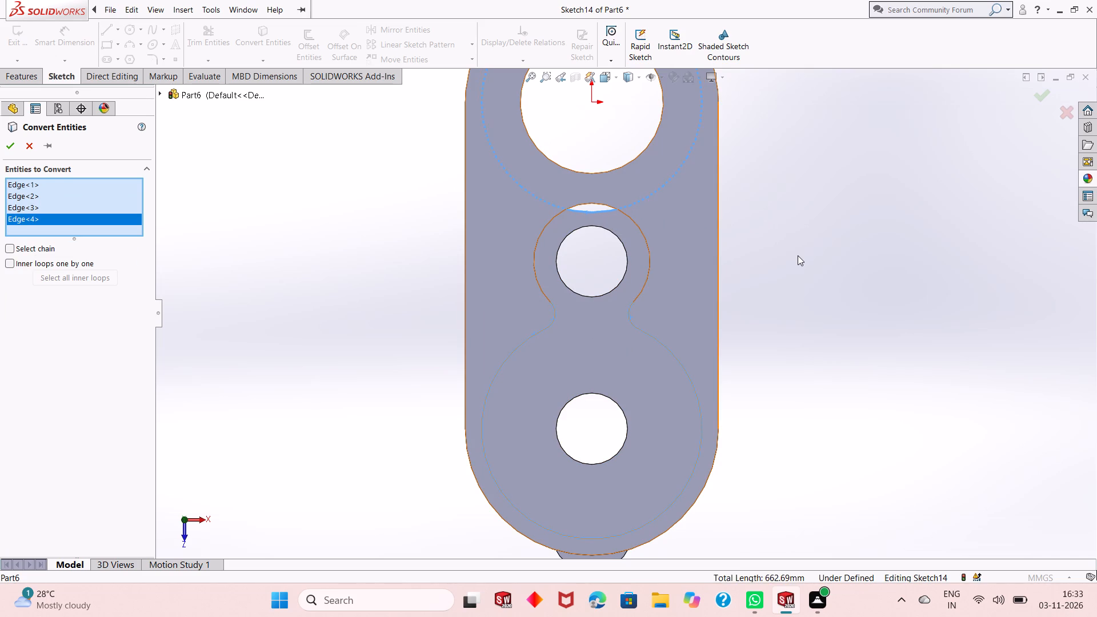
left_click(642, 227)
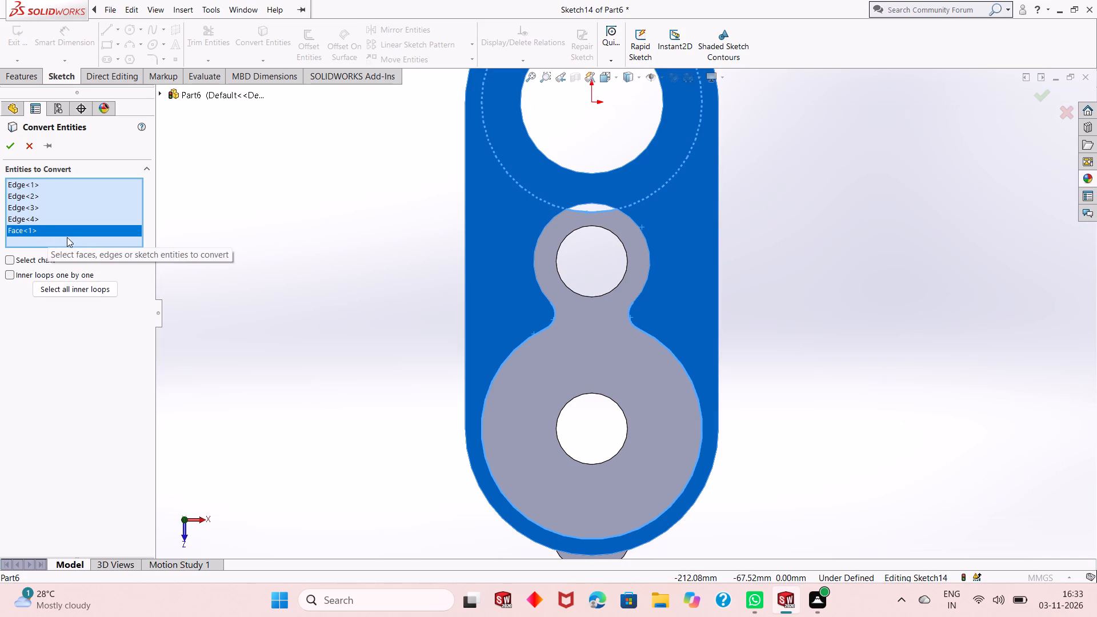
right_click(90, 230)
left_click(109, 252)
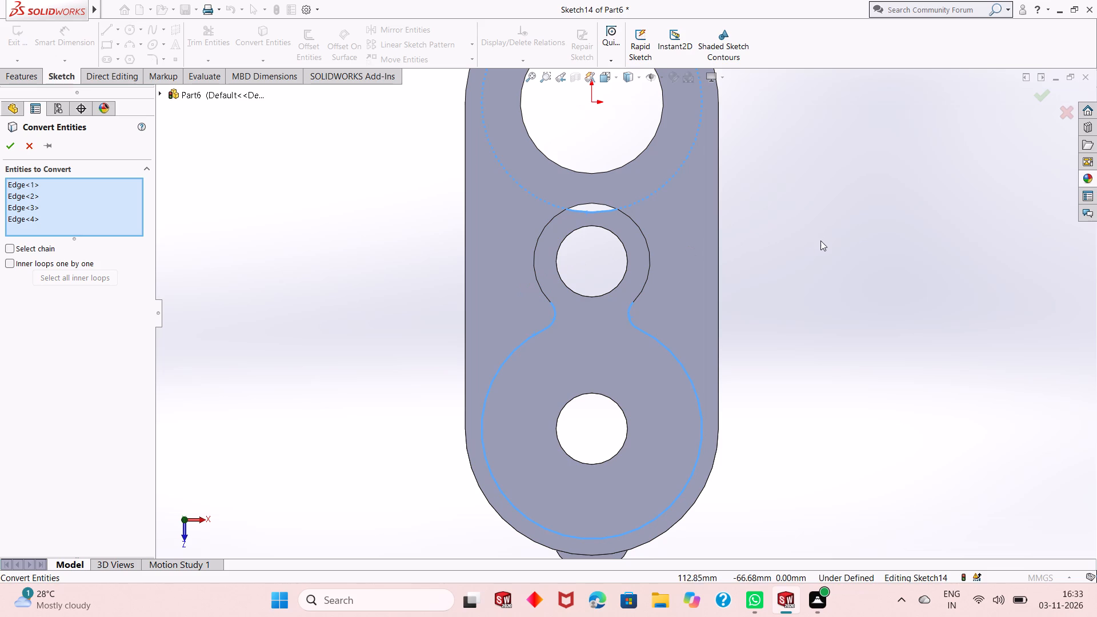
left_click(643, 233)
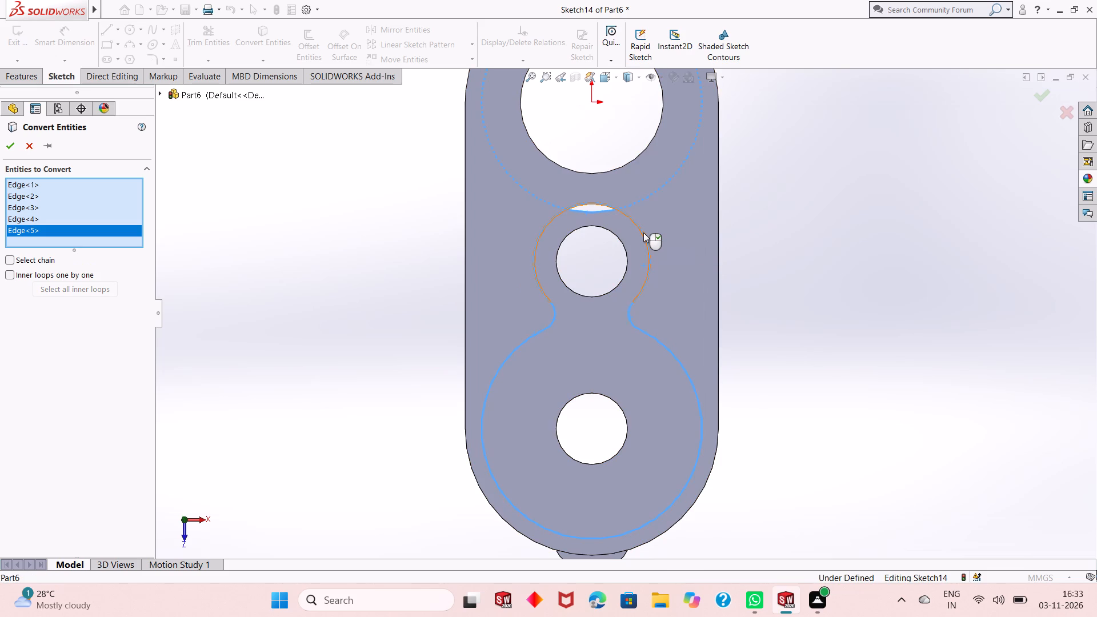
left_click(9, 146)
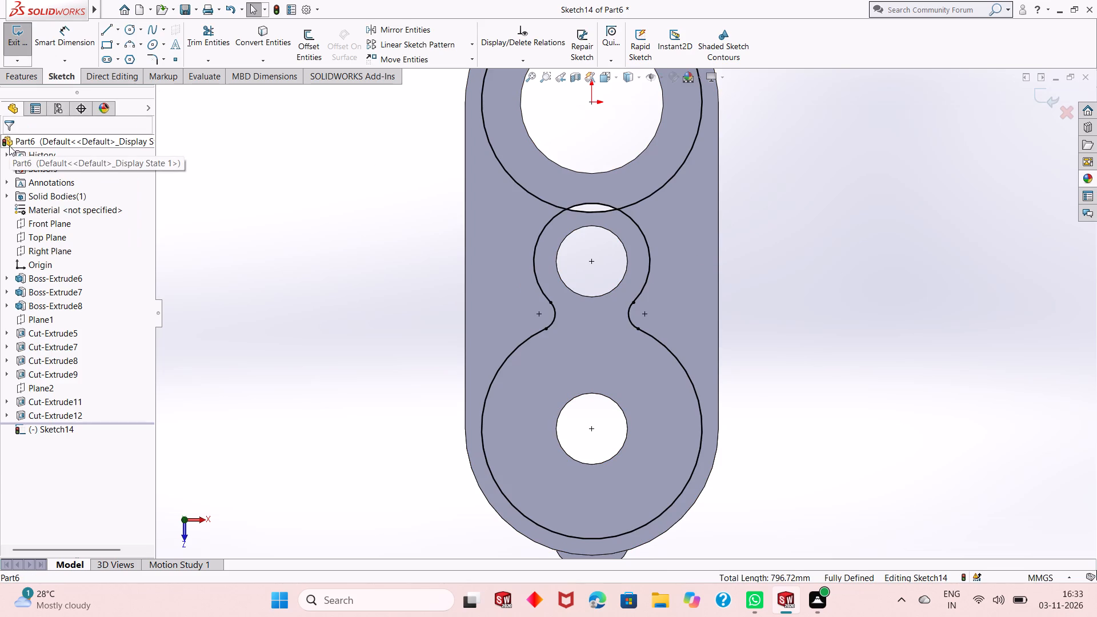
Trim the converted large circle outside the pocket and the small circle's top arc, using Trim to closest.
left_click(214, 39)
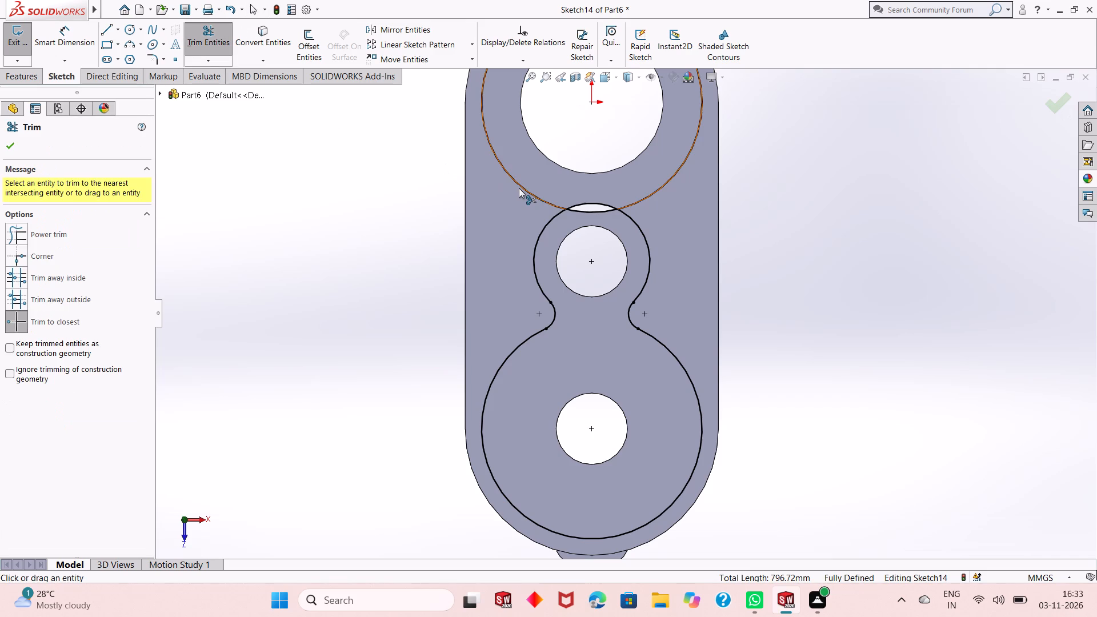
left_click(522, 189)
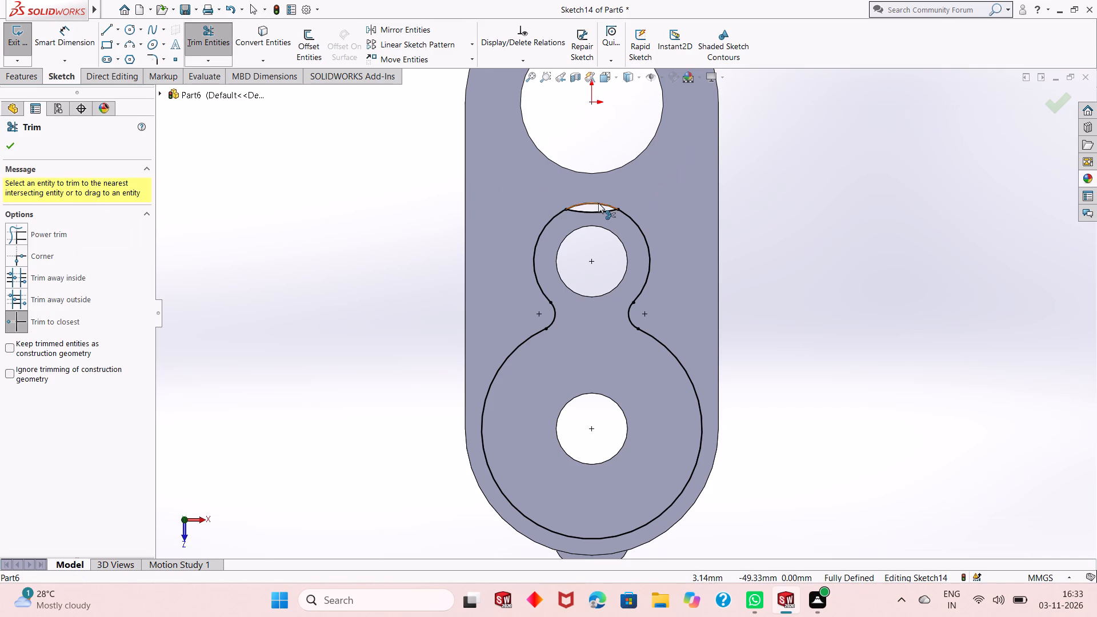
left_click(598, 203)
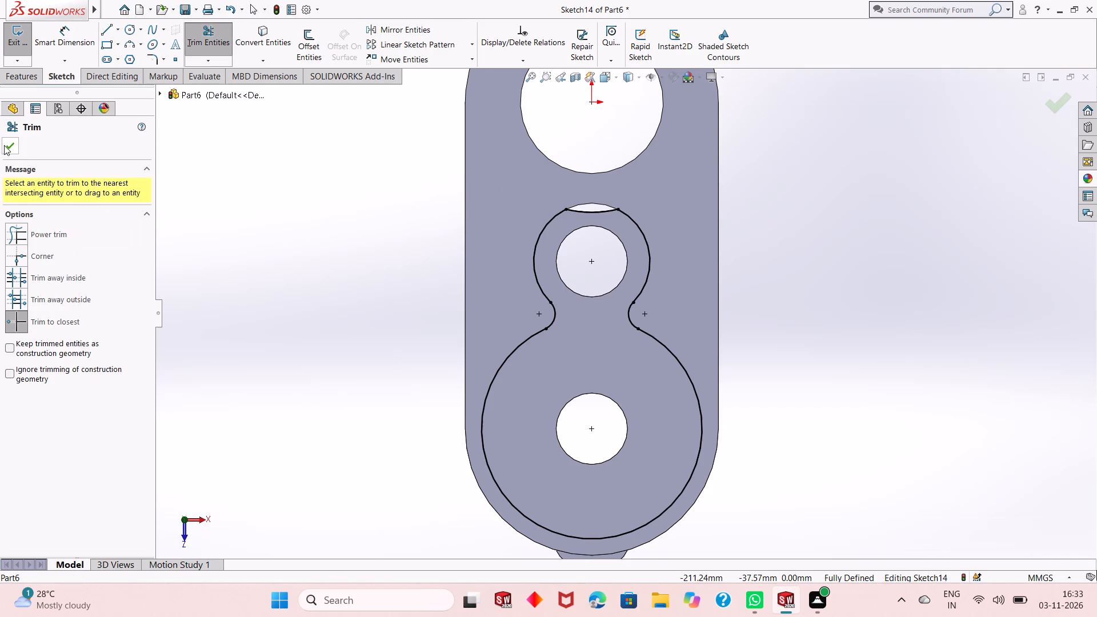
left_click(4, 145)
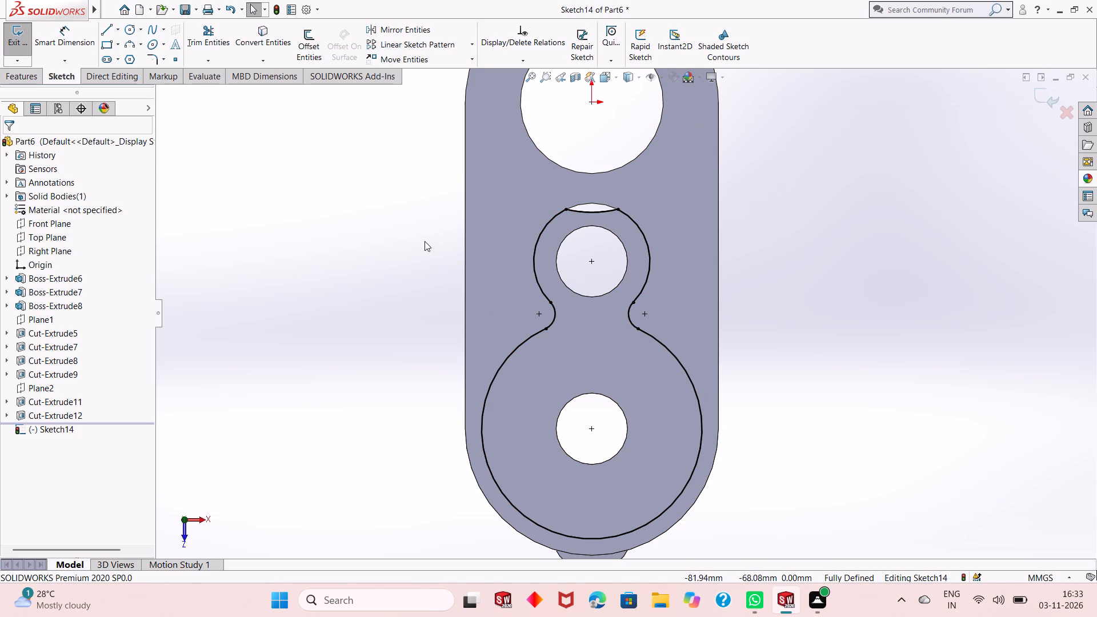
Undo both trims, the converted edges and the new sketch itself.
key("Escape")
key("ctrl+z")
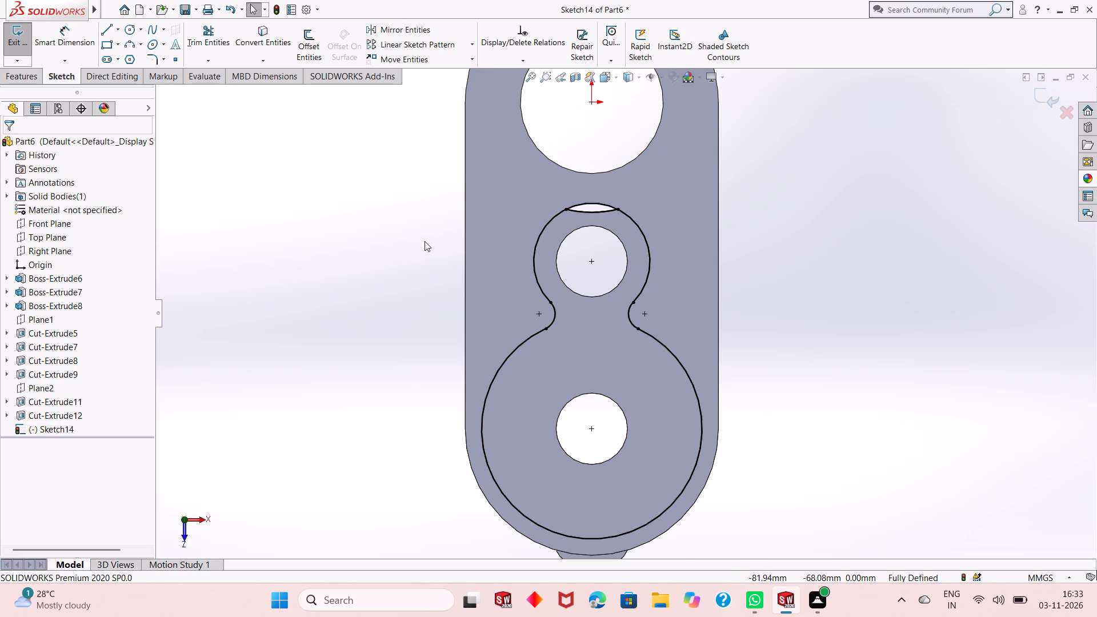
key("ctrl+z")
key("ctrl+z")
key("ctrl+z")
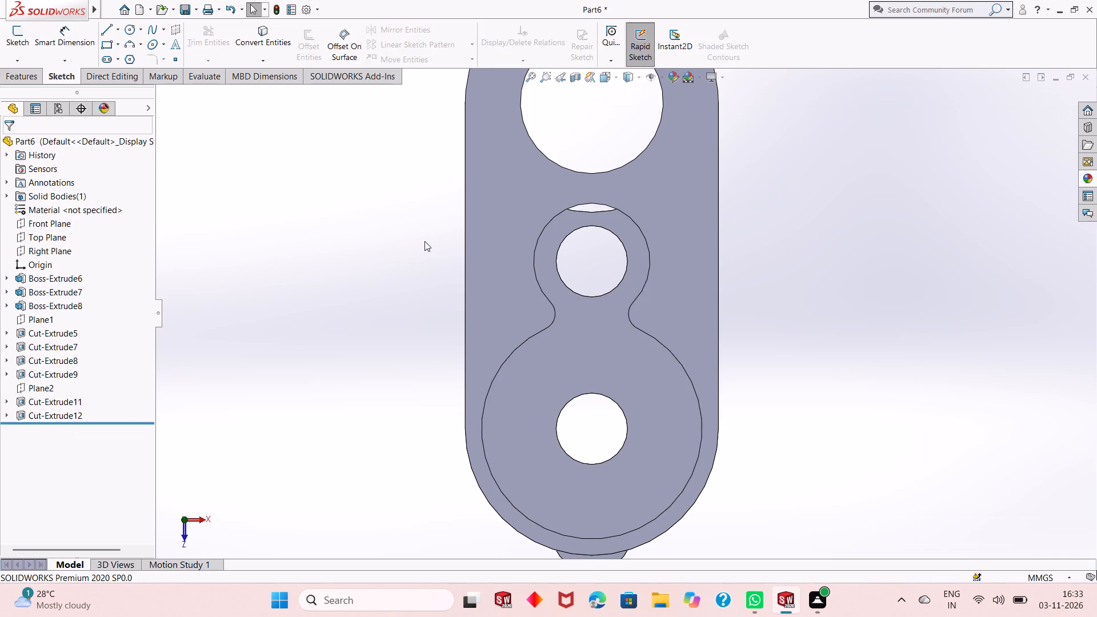
Start a sketch on the keyhole pocket's floor and draw a circle about 57 mm in diameter, concentric with the middle hole.
scroll(575, 256, "down", 1)
scroll(587, 256, "up", 1)
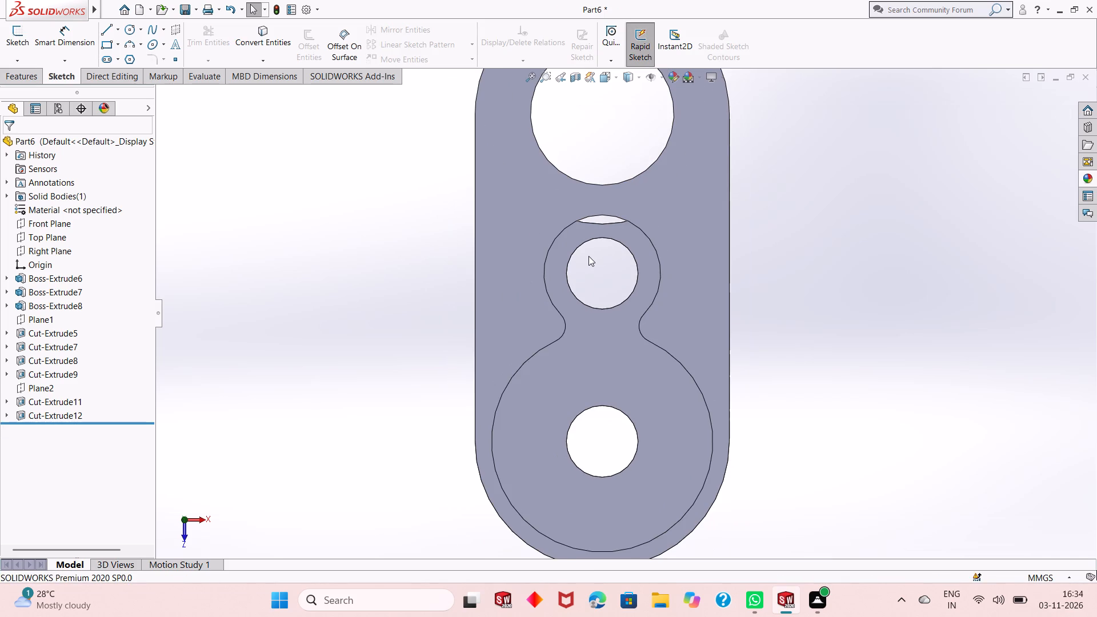
left_click(629, 352)
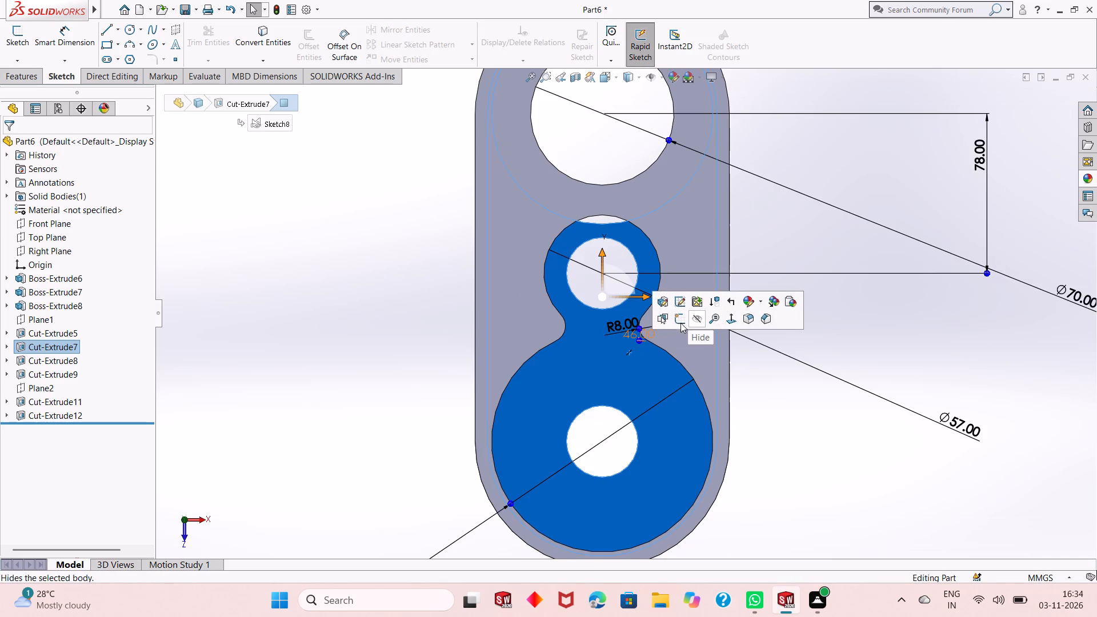
left_click(678, 326)
key("Escape")
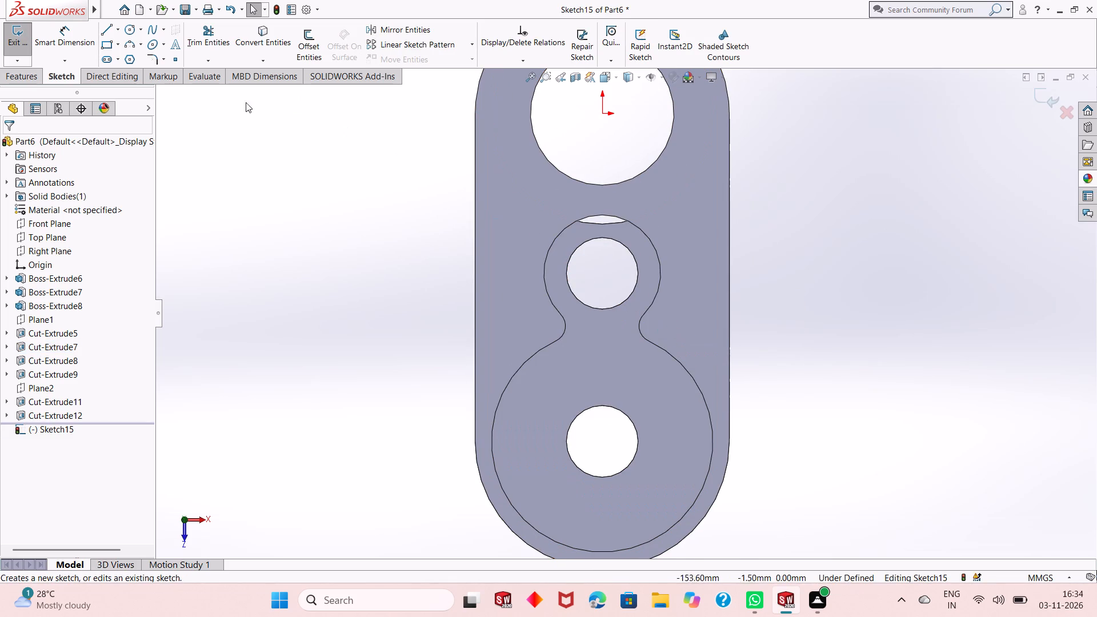
left_click(128, 33)
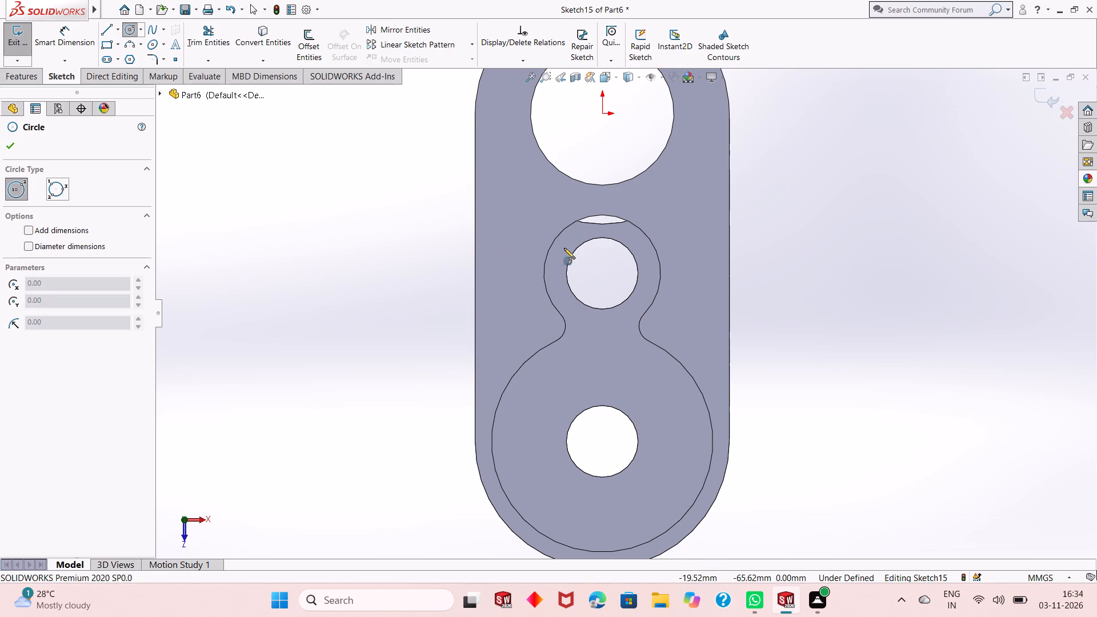
left_click(604, 274)
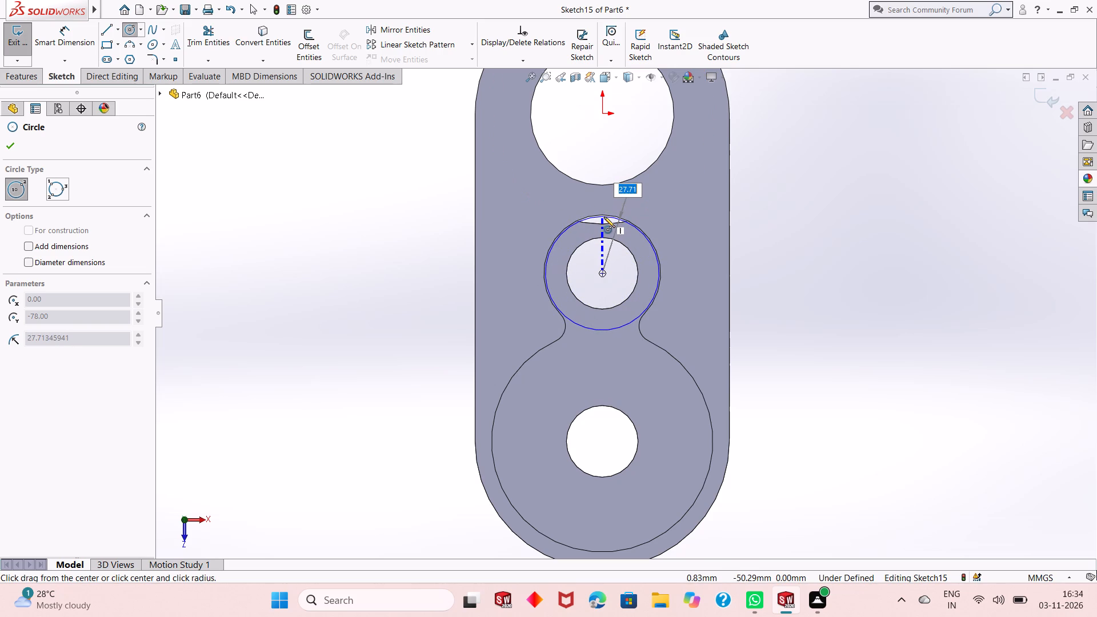
left_click(608, 218)
key("Escape")
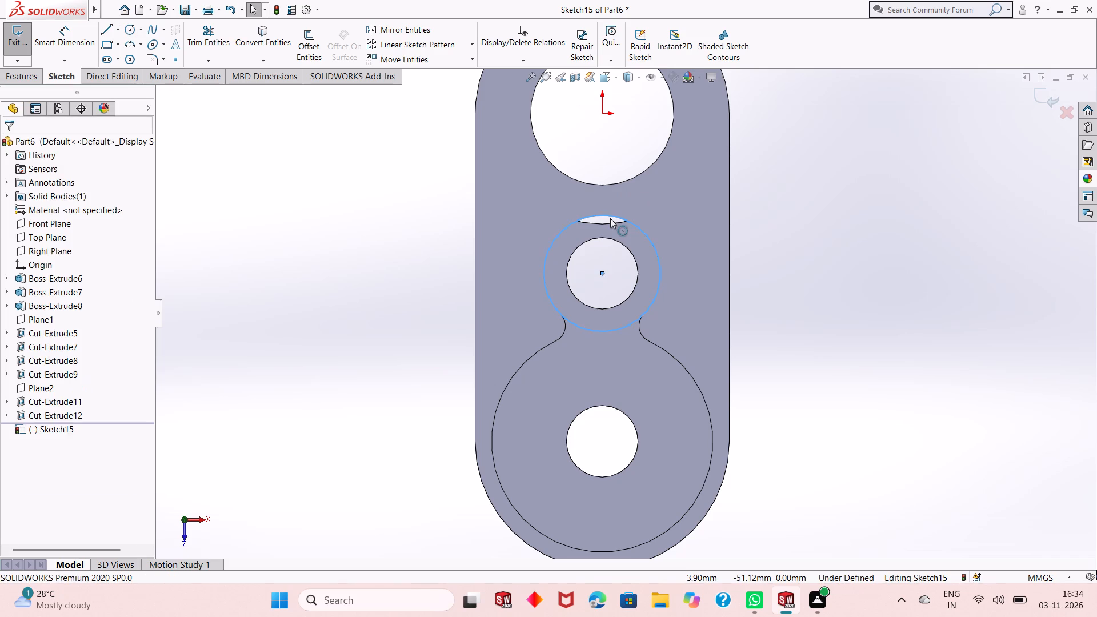
key("Escape")
key("Escape")
Dimension the diameter of the circle around the middle hole.
left_click(52, 47)
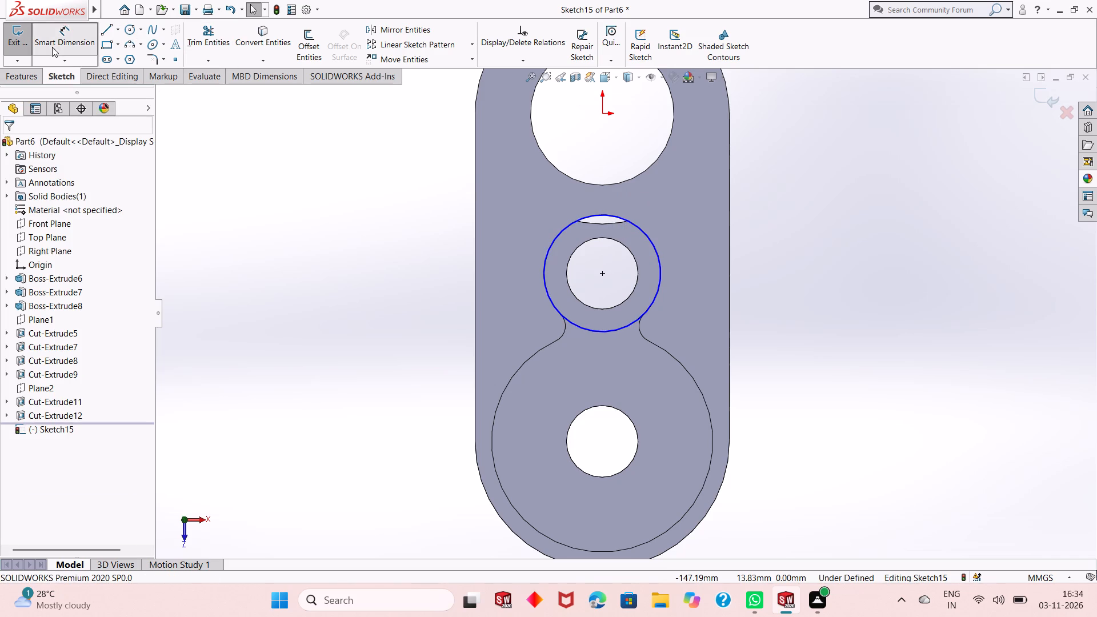
left_click(604, 332)
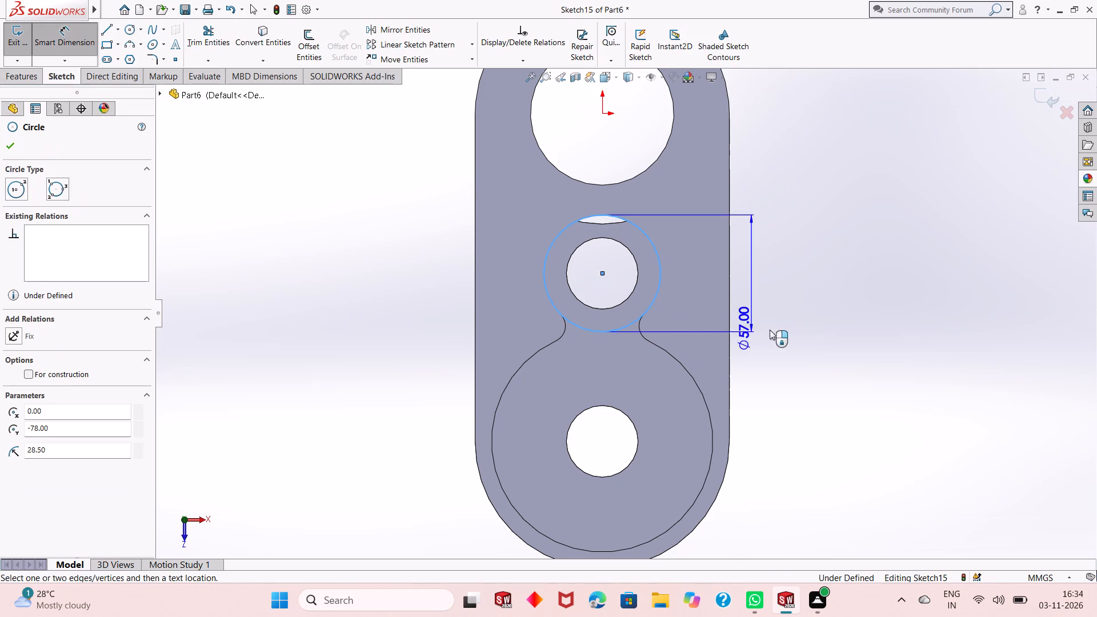
left_click(806, 333)
key("Return")
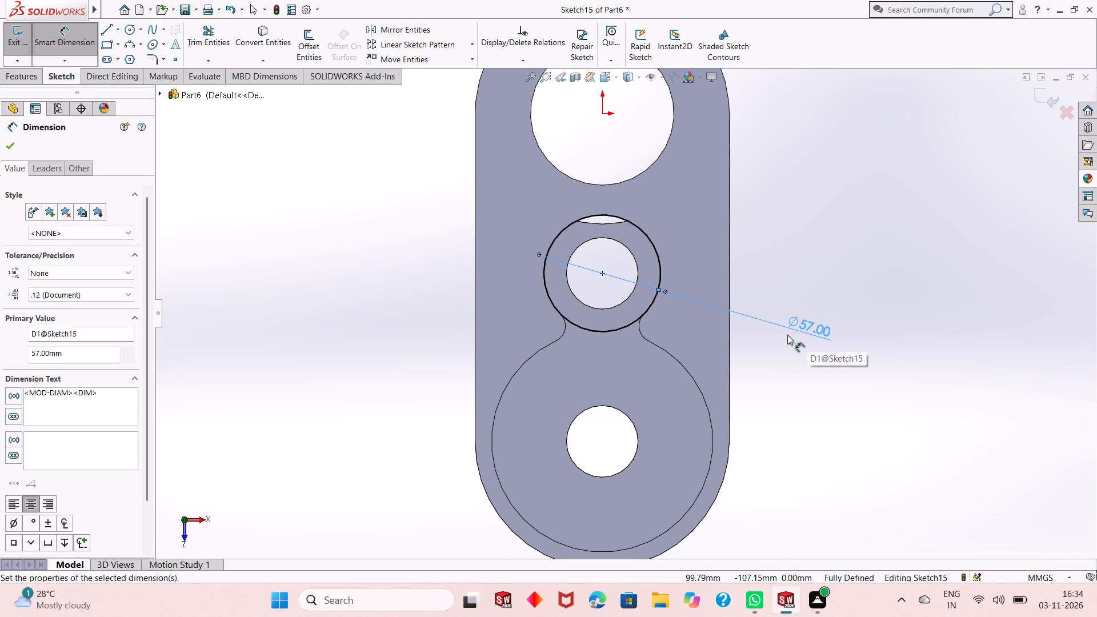
key("Escape")
Examine the pocket floor and sketched circle from several angles, and inspect the overlap with the sliver-shaped opening up close.
scroll(622, 326, "up", 2)
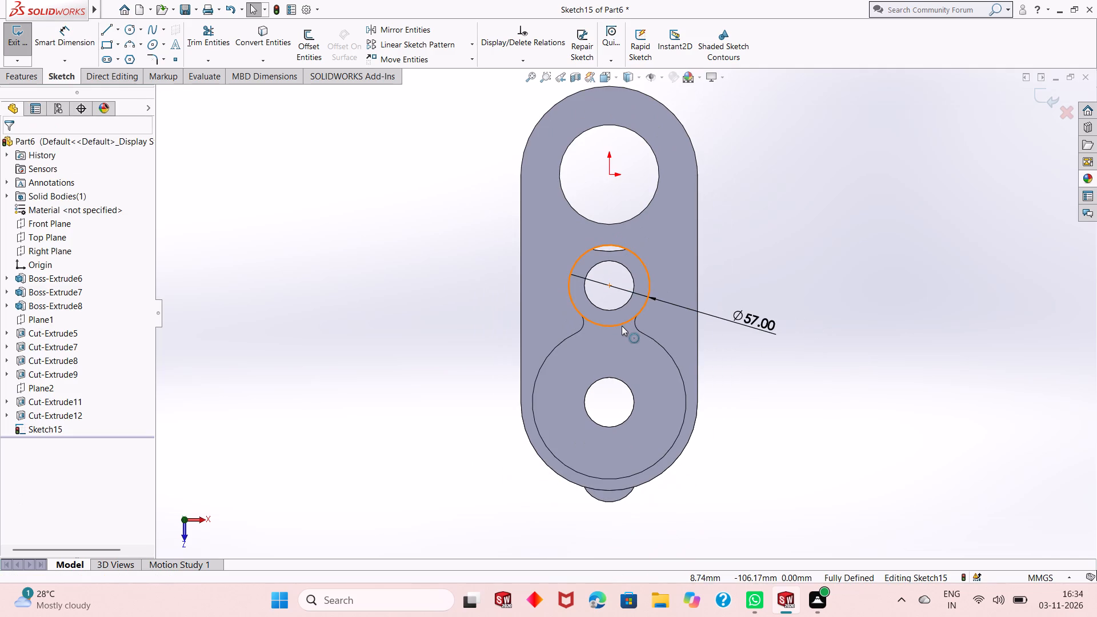
key("Escape")
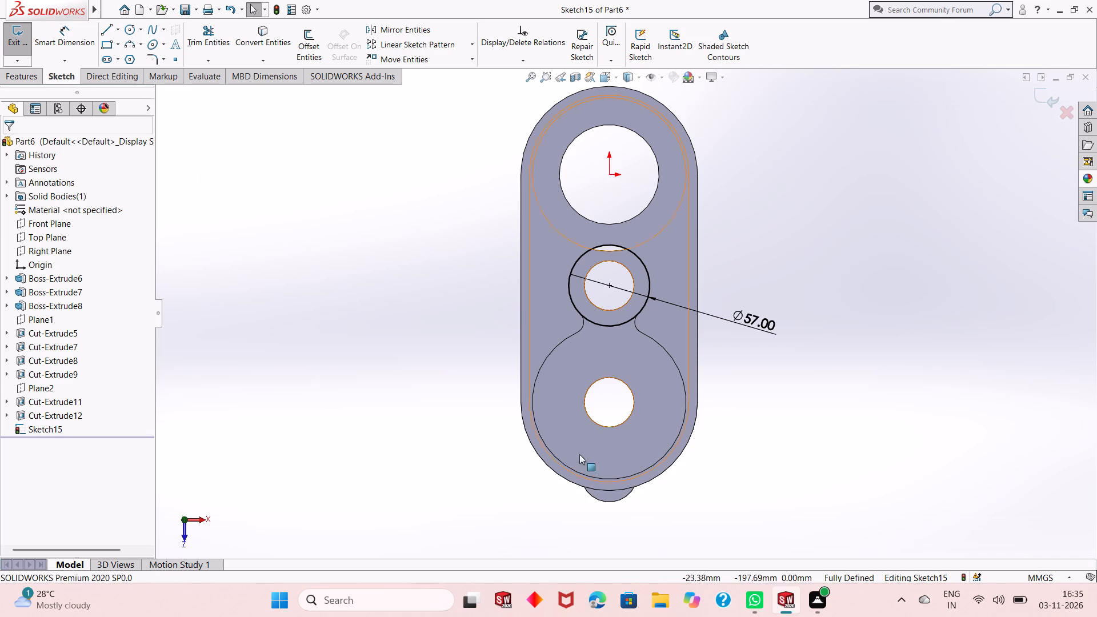
middle_click_drag(747, 470, 807, 298)
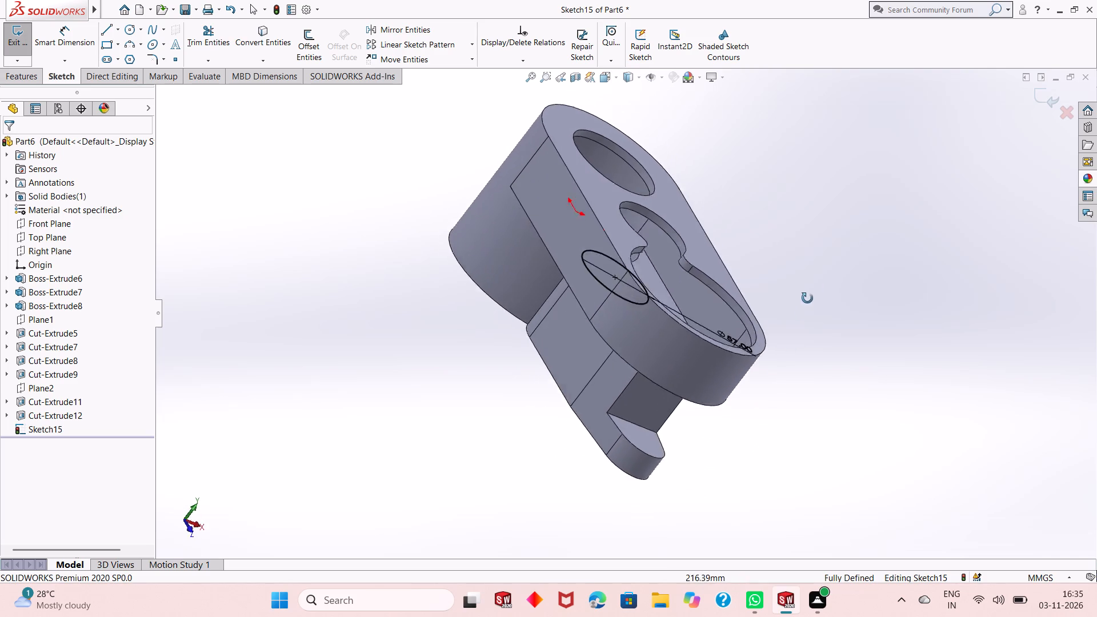
middle_click_drag(807, 298, 818, 488)
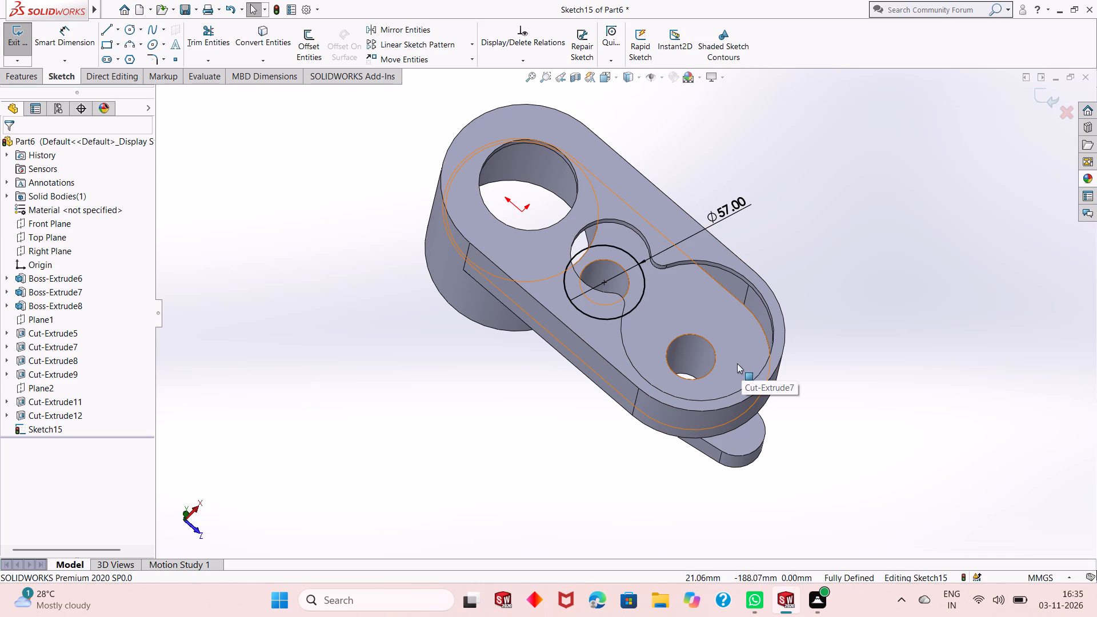
left_click(716, 331)
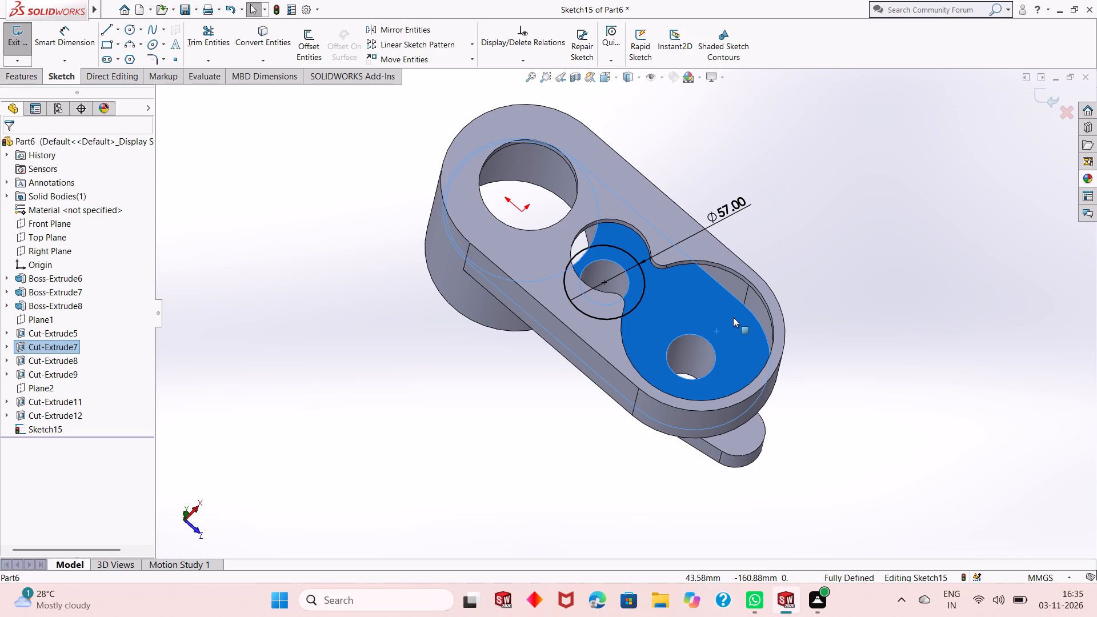
key("Escape")
key("Escape")
key("Escape")
key("Escape")
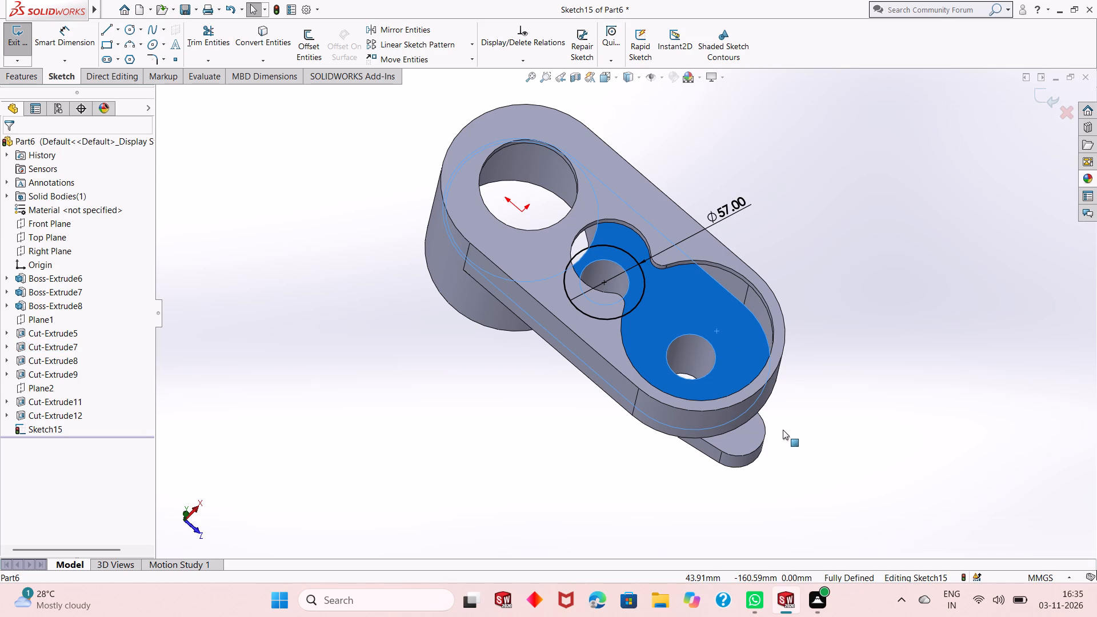
key("Escape")
key("Escape")
middle_click_drag(783, 480, 848, 282)
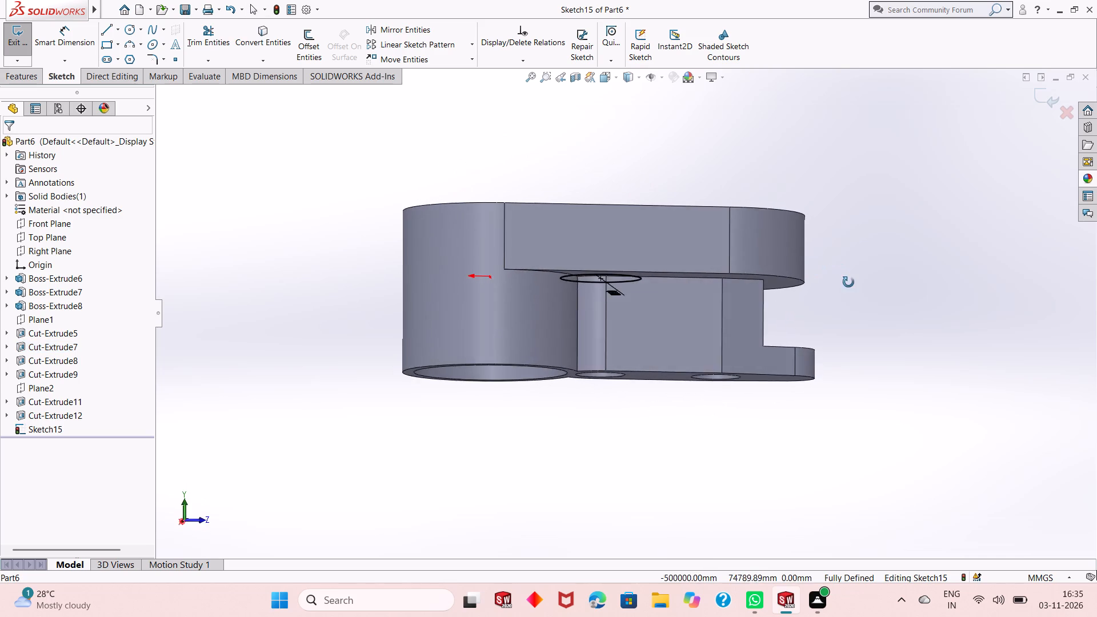
middle_click_drag(848, 282, 841, 391)
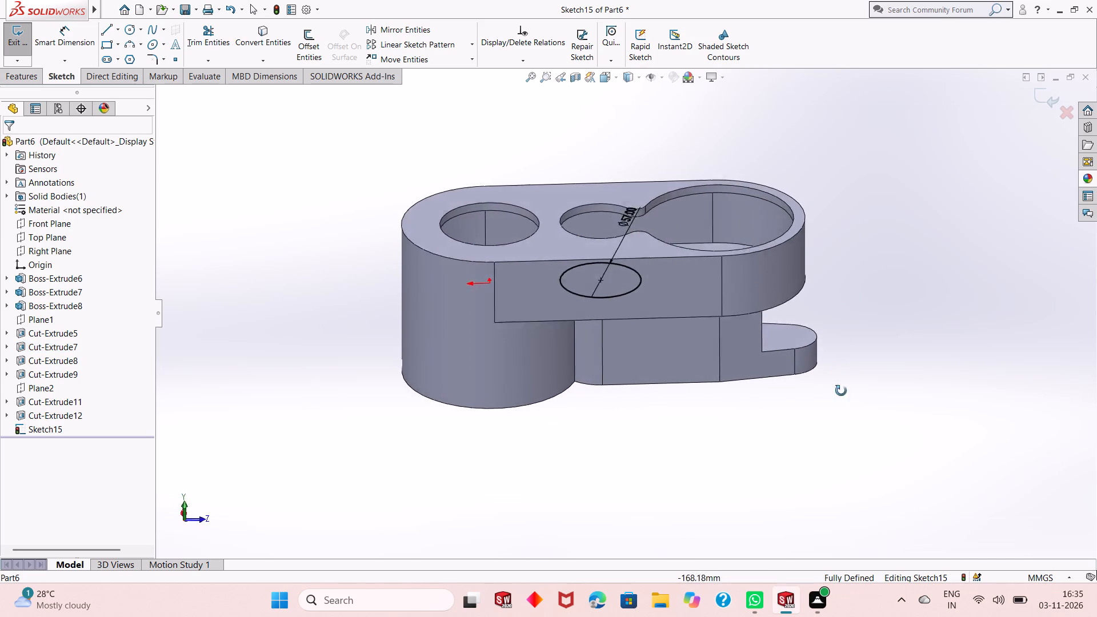
middle_click_drag(841, 391, 843, 463)
middle_click_drag(842, 289, 848, 346)
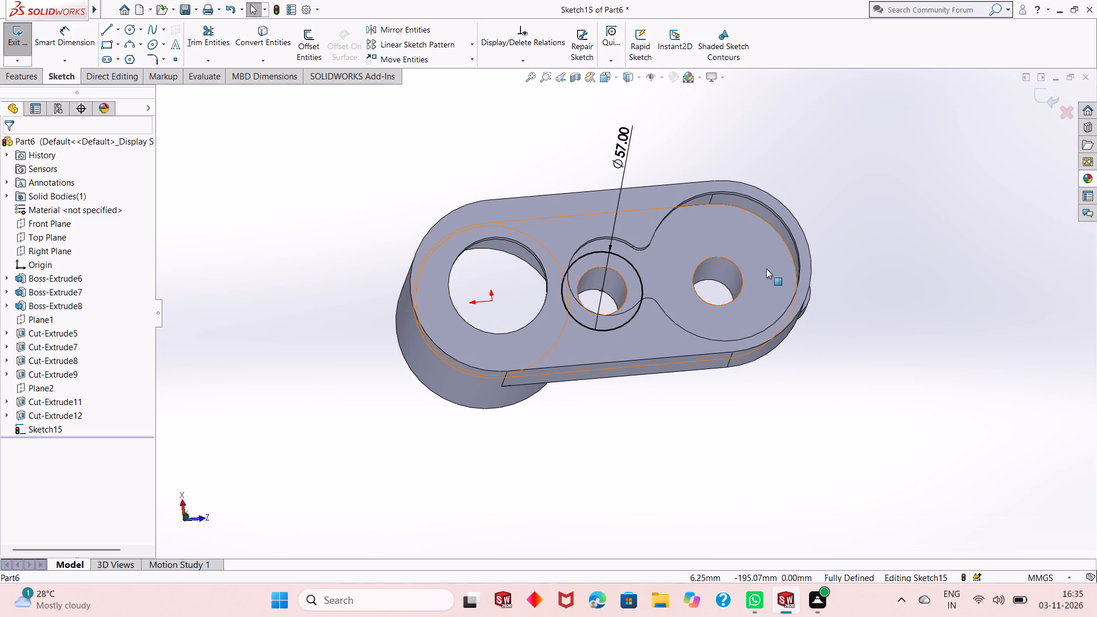
left_click(766, 269)
key("Escape")
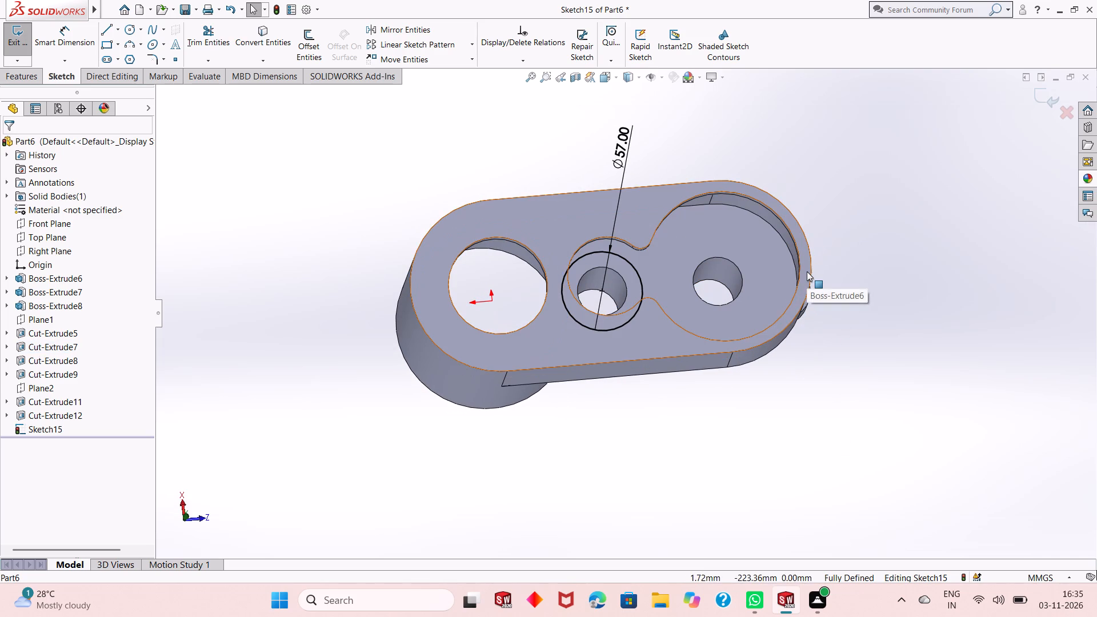
key("ctrl+8")
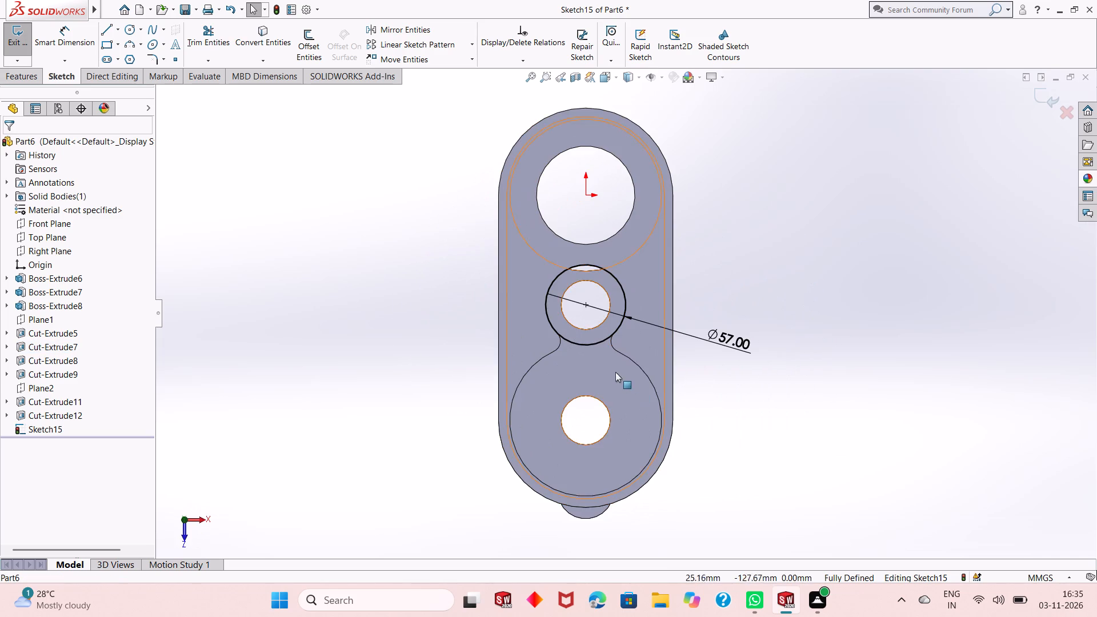
scroll(607, 367, "up", 1)
scroll(598, 444, "down", 2)
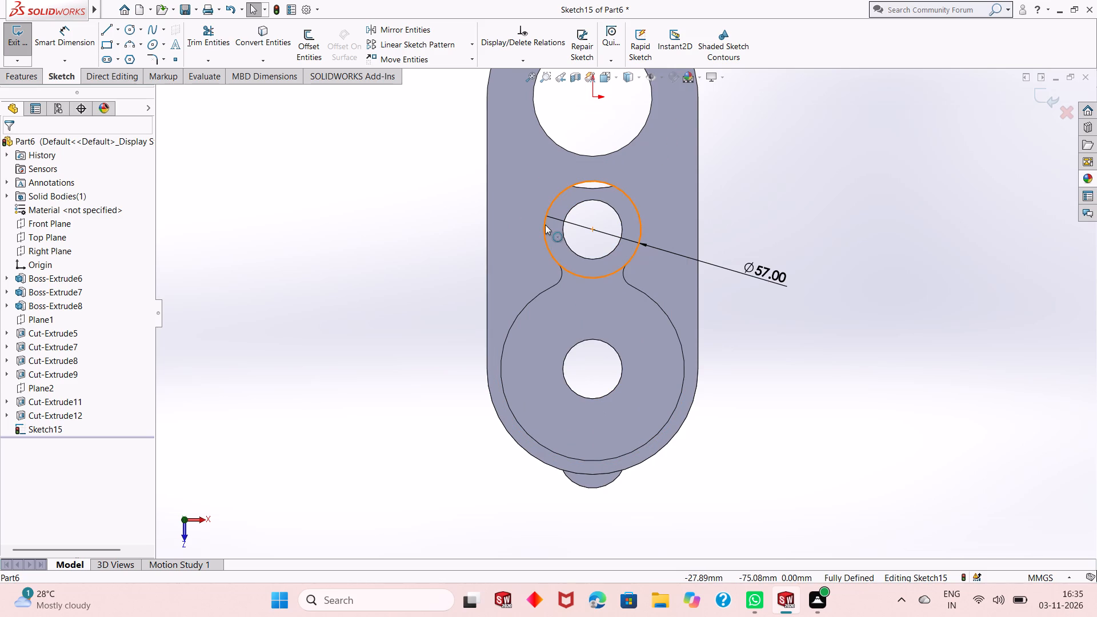
scroll(593, 157, "down", 3)
scroll(593, 209, "down", 1)
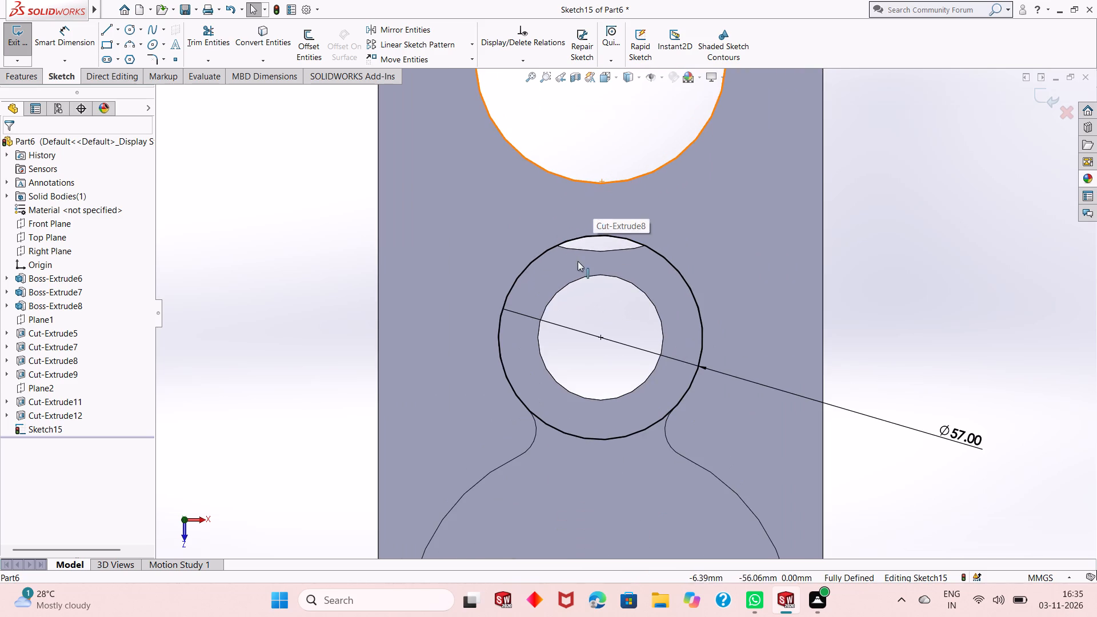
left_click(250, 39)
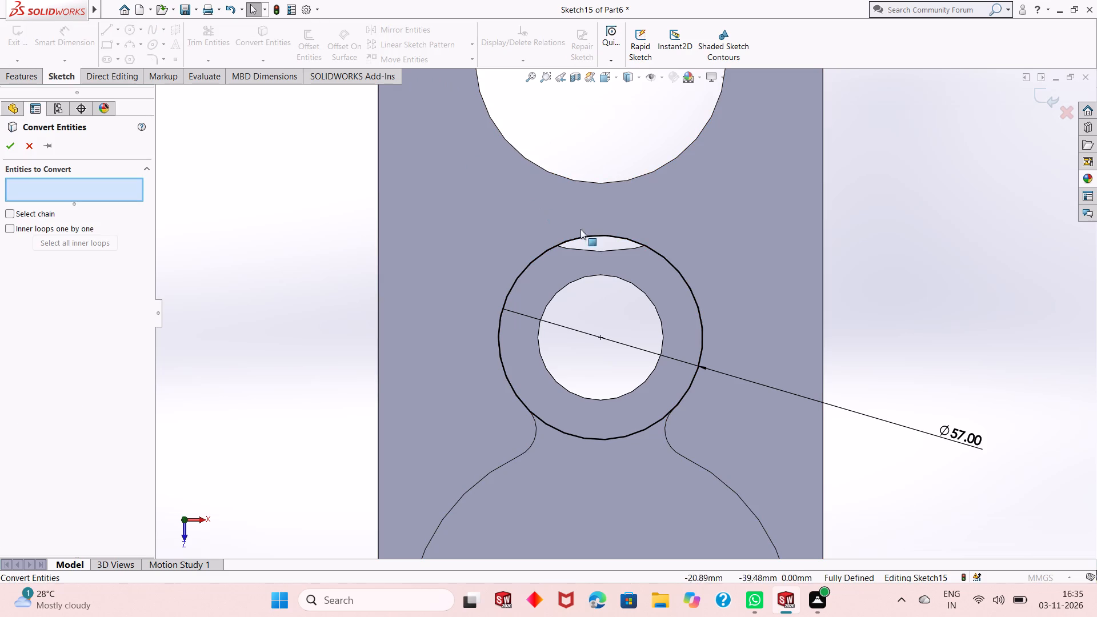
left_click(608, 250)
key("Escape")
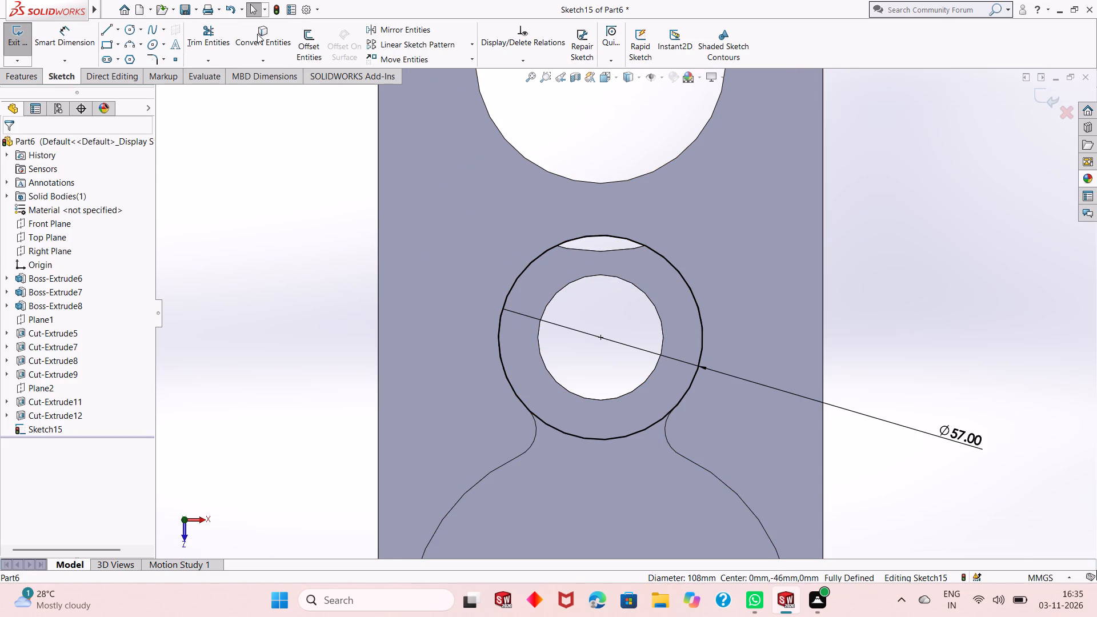
Convert the large circular edge bordering the sliver-shaped opening into sketch geometry.
left_click(258, 33)
left_click(614, 253)
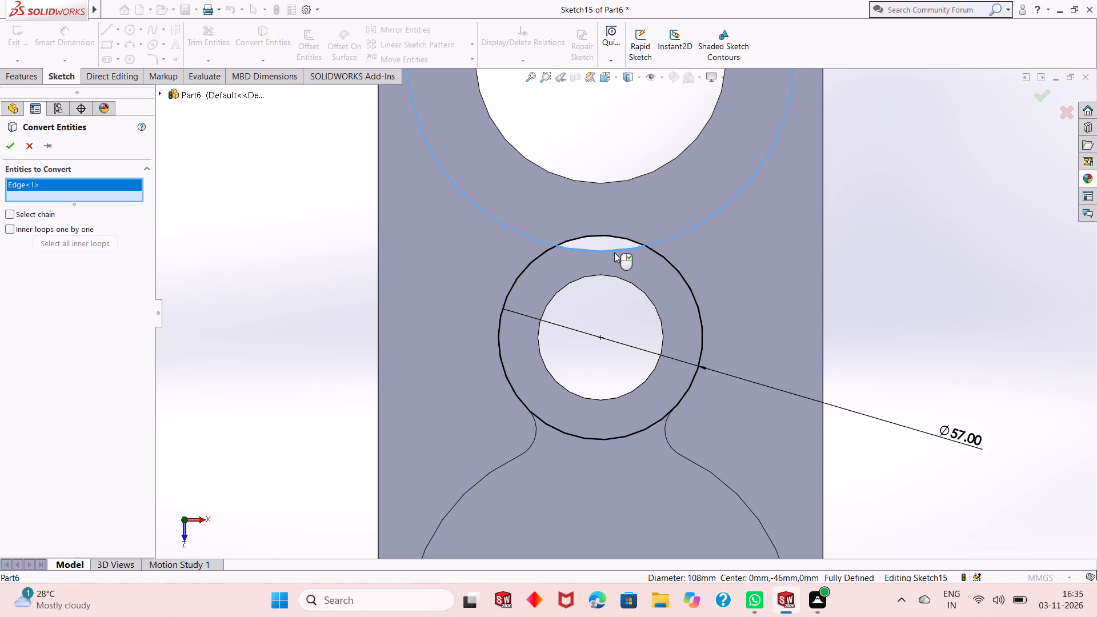
left_click(11, 147)
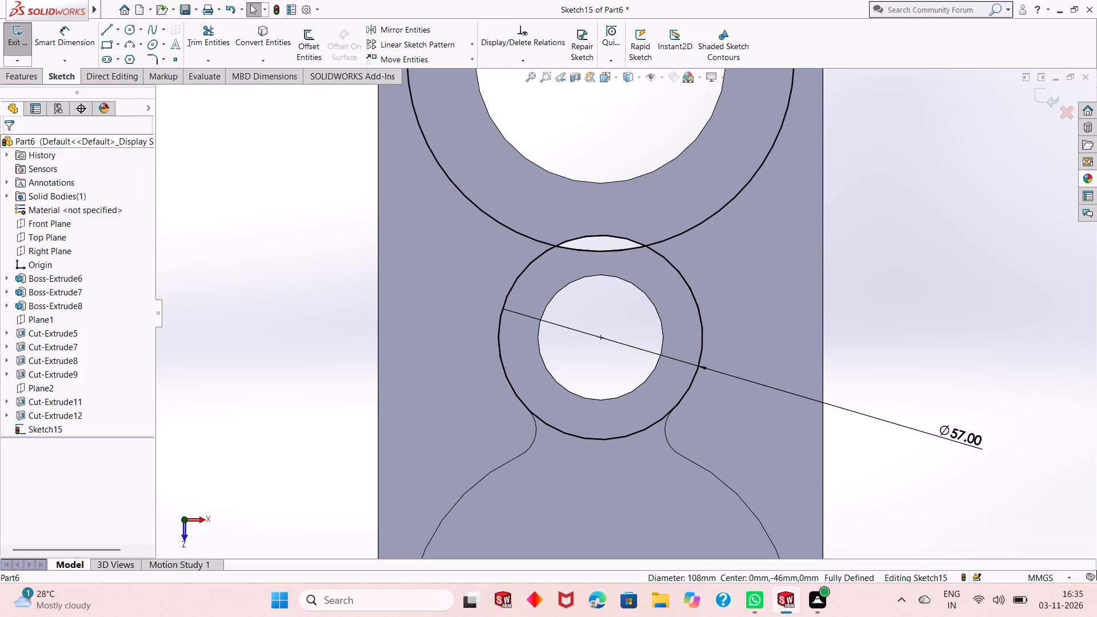
Trim away the converted circle outside the 57 mm circle and the 57 mm circle's short arc along the sliver-shaped opening.
scroll(503, 249, "up", 1)
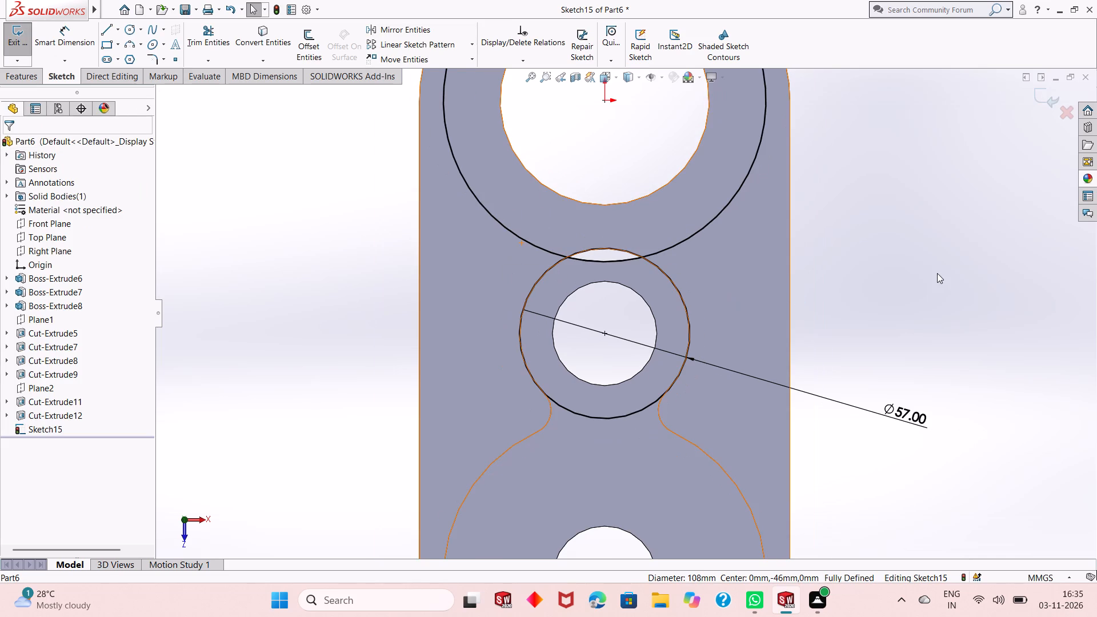
scroll(689, 300, "up", 1)
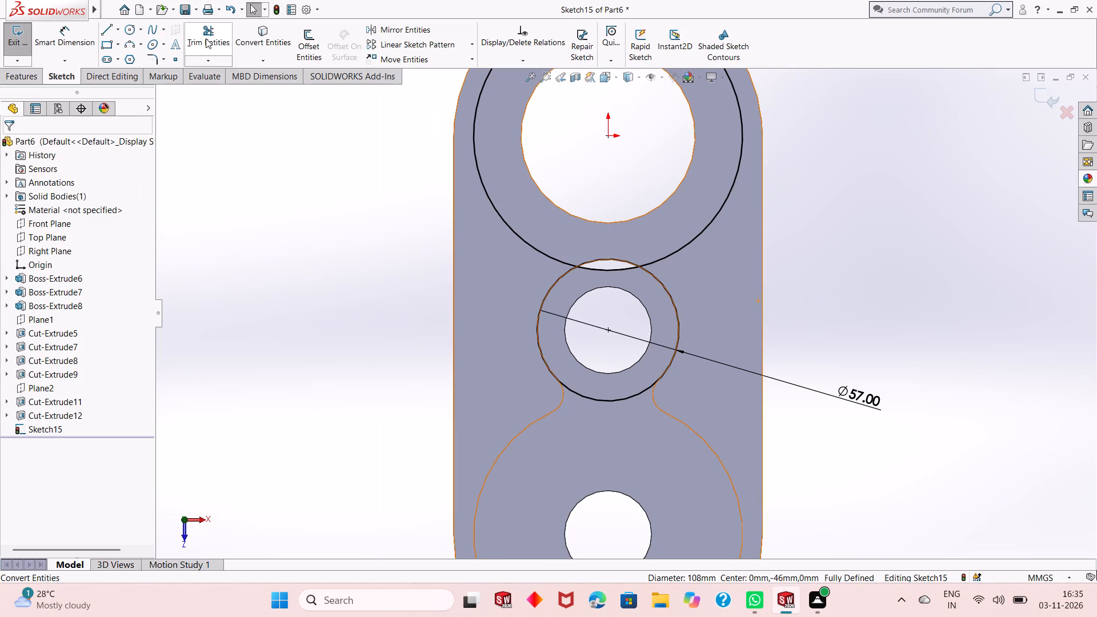
left_click(206, 38)
left_click(511, 231)
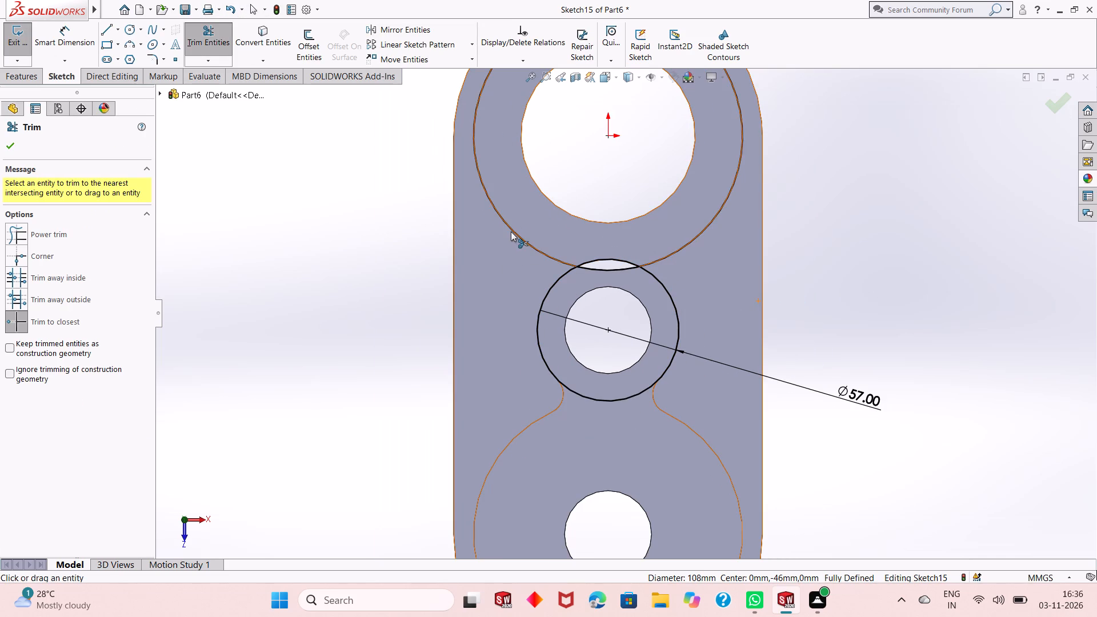
left_click(614, 260)
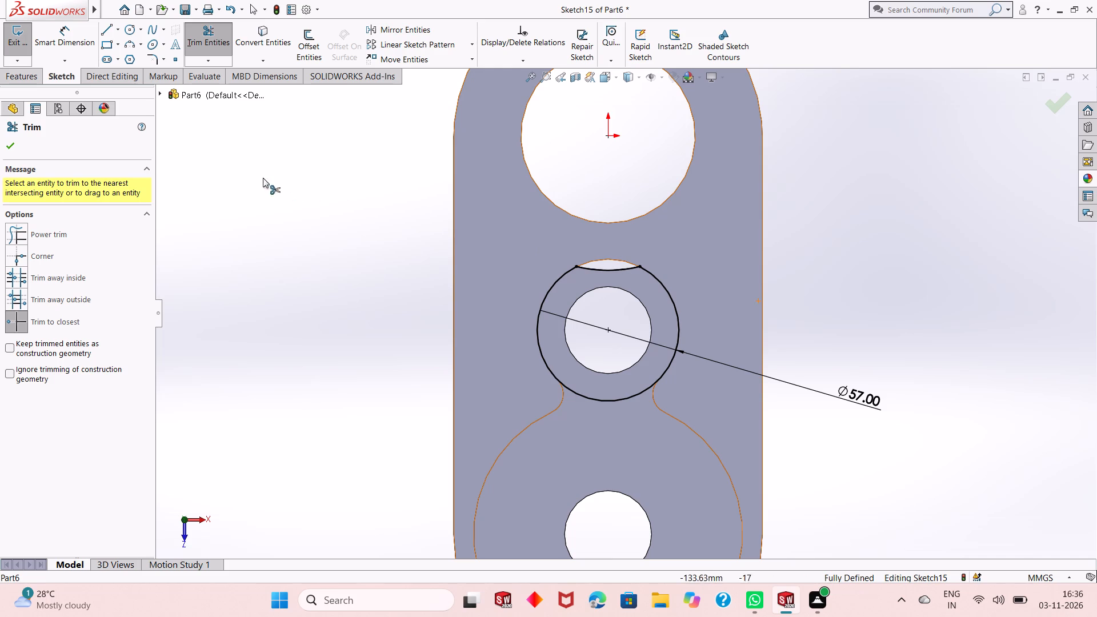
left_click(11, 147)
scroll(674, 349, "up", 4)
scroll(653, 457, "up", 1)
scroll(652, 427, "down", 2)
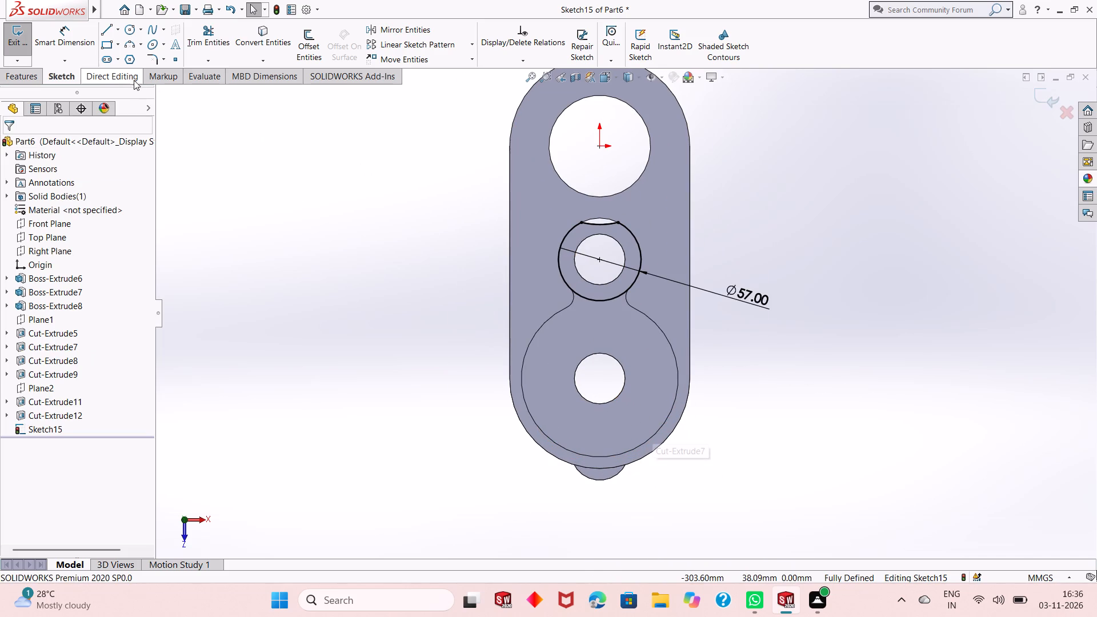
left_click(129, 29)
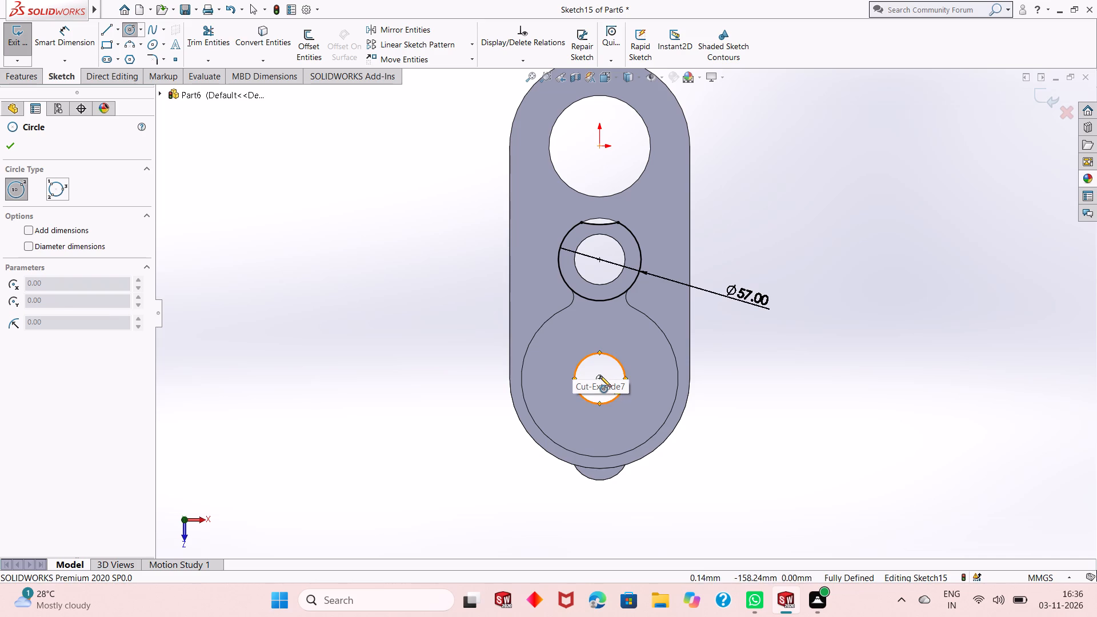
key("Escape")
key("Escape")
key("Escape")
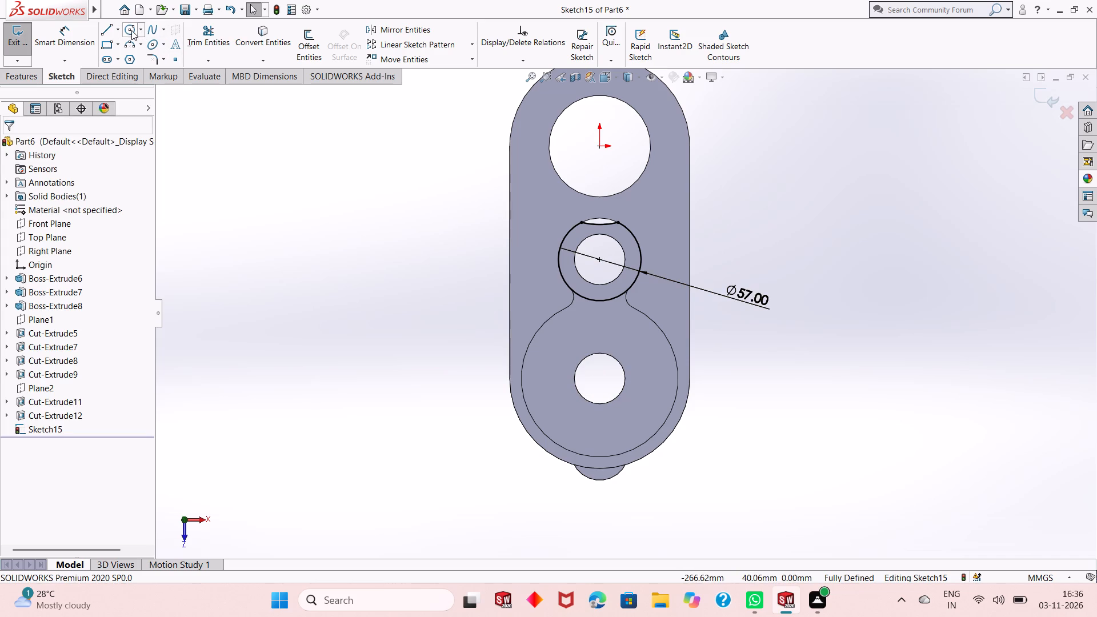
Draw a circle about 49 mm in diameter, concentric with the hole in the keyhole pocket's large round end.
left_click(131, 30)
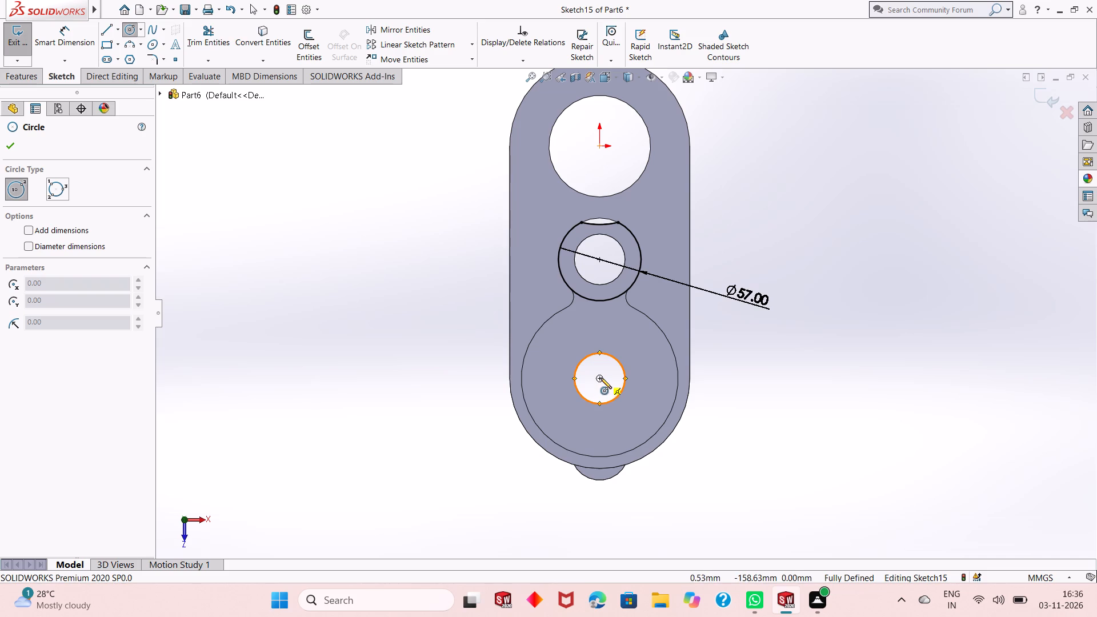
left_click(599, 377)
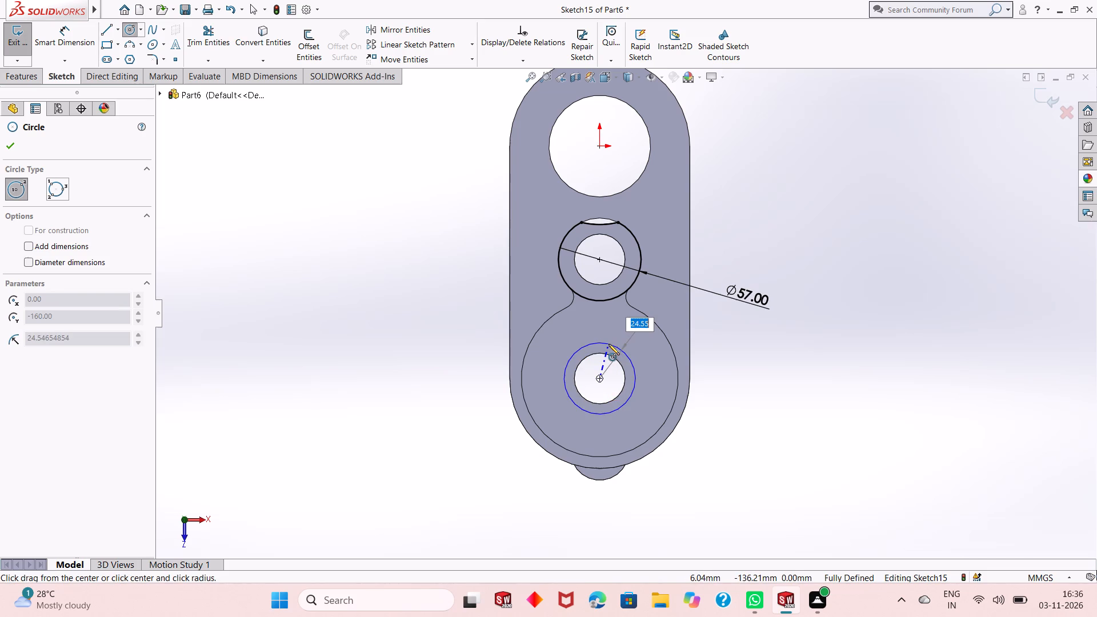
left_click(608, 344)
right_click(815, 224)
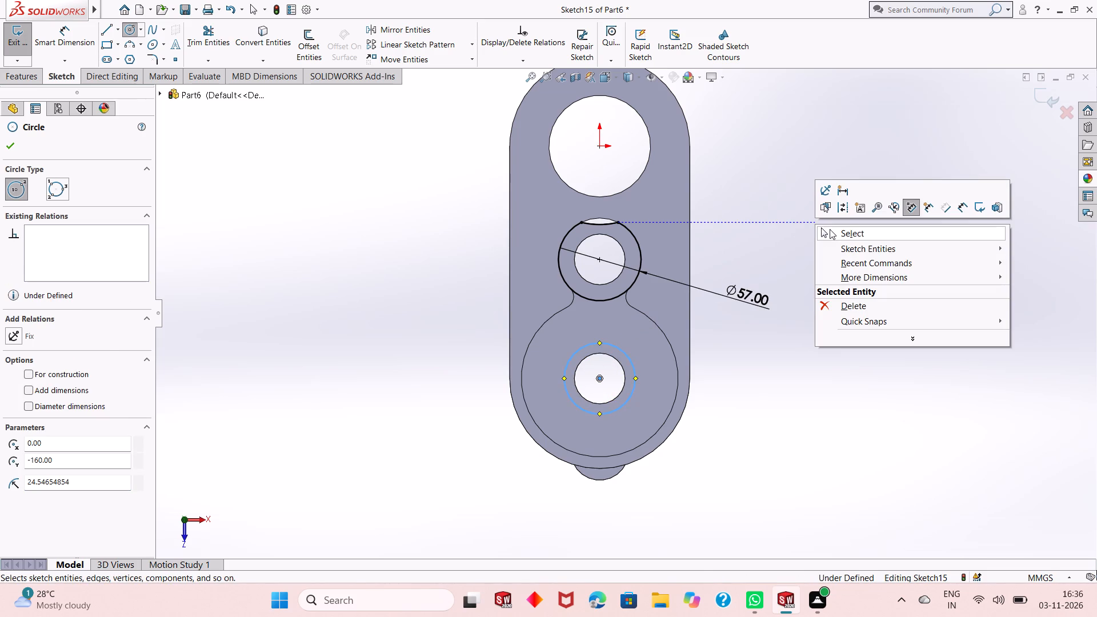
left_click(830, 229)
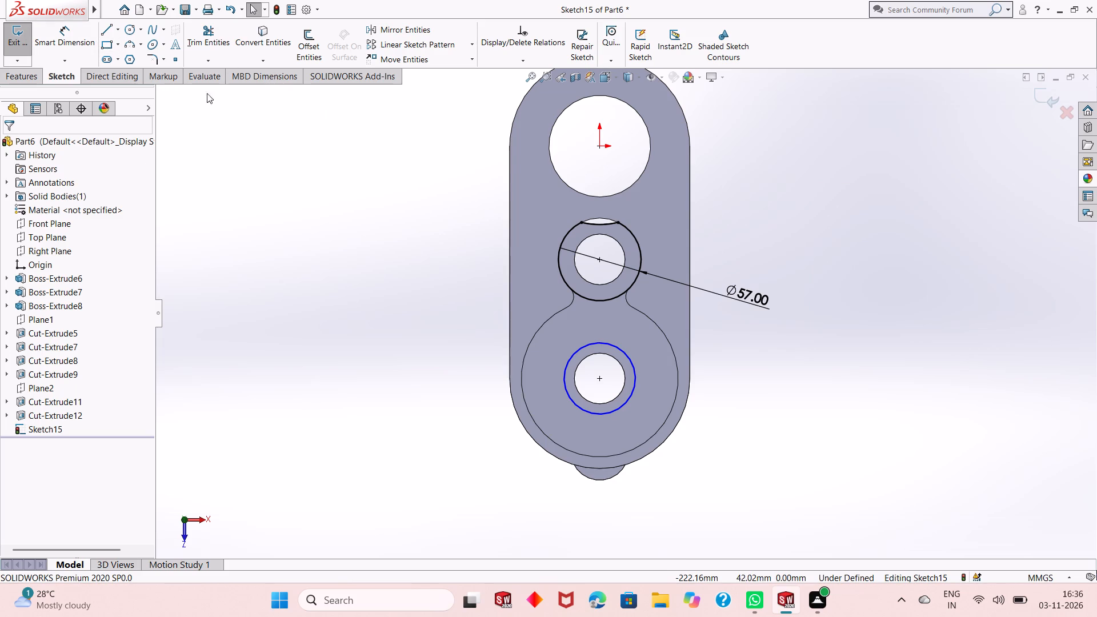
Add an Equal relation between the trimmed circle around the middle hole and the new circle around the end hole.
left_click(606, 303)
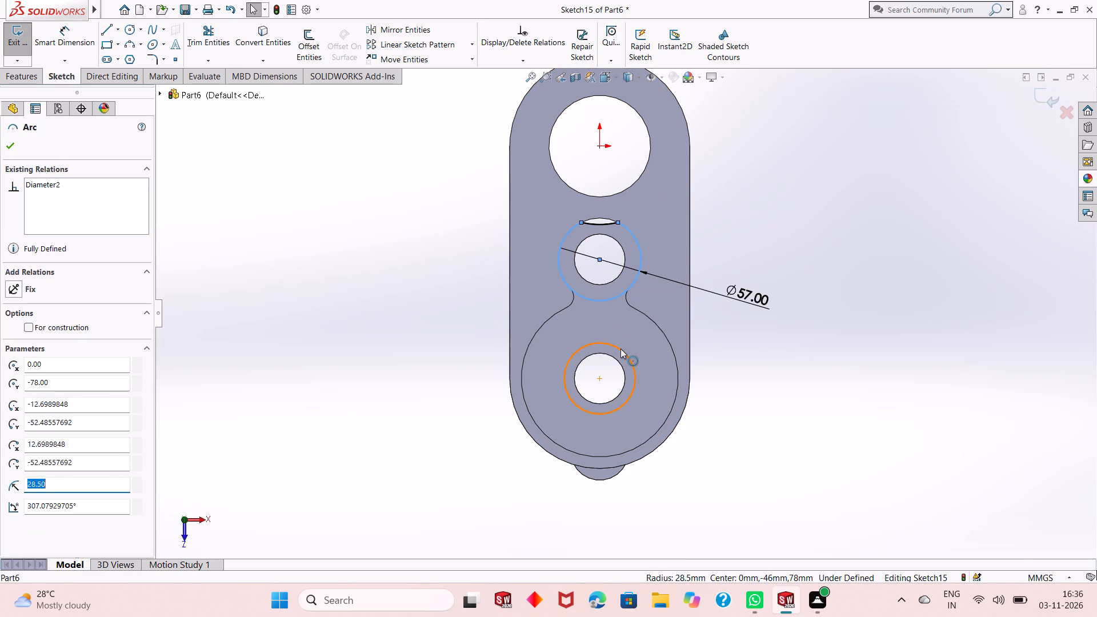
left_click(620, 348, "ctrl")
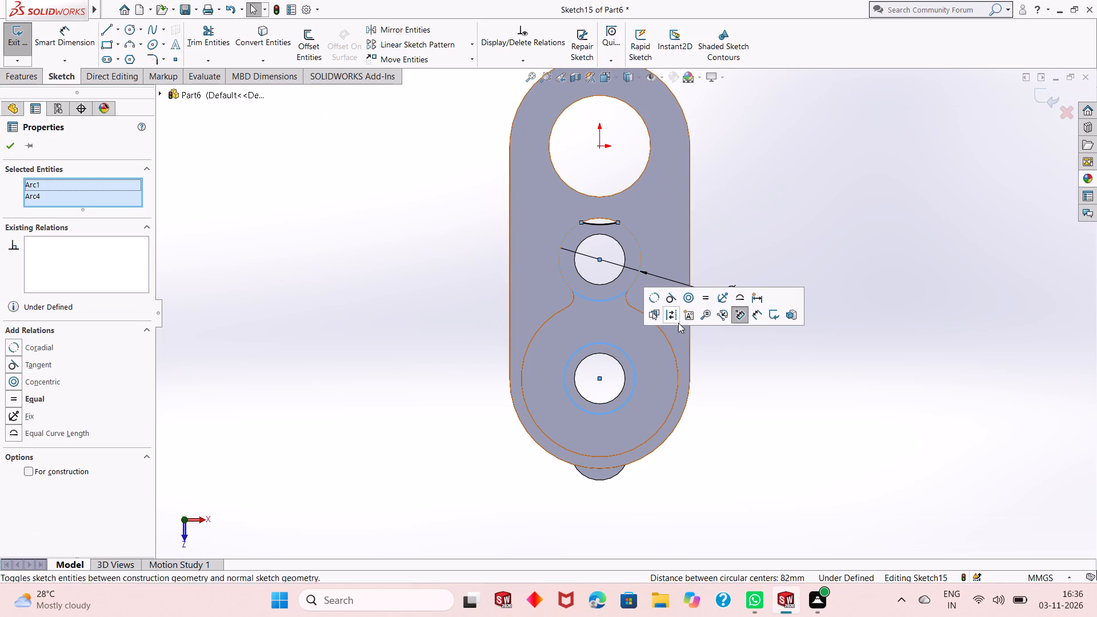
left_click(710, 299)
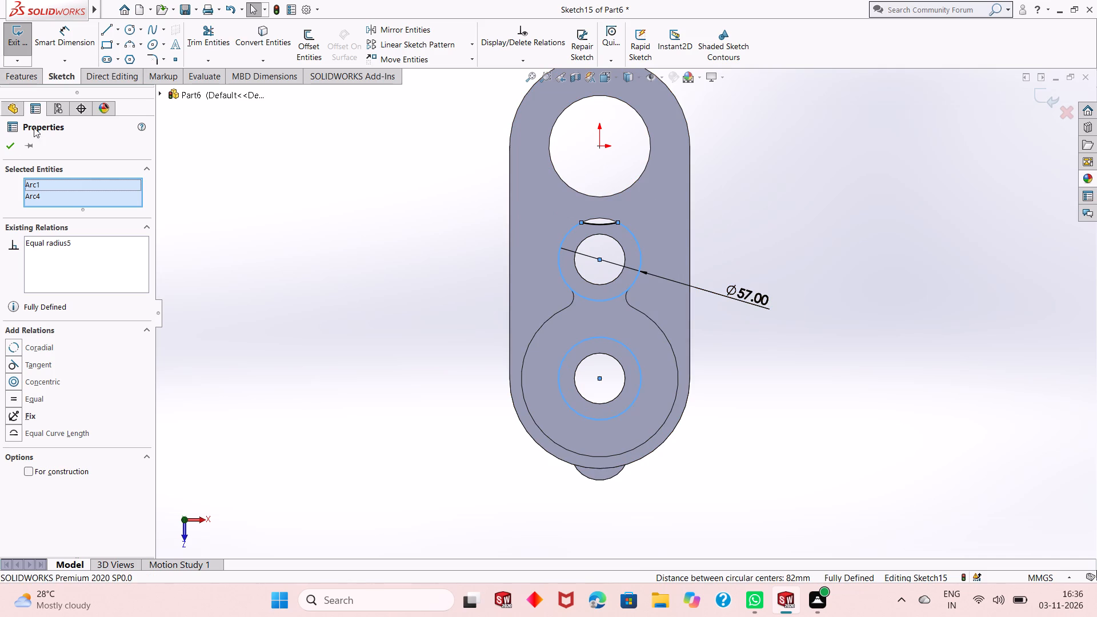
left_click(7, 147)
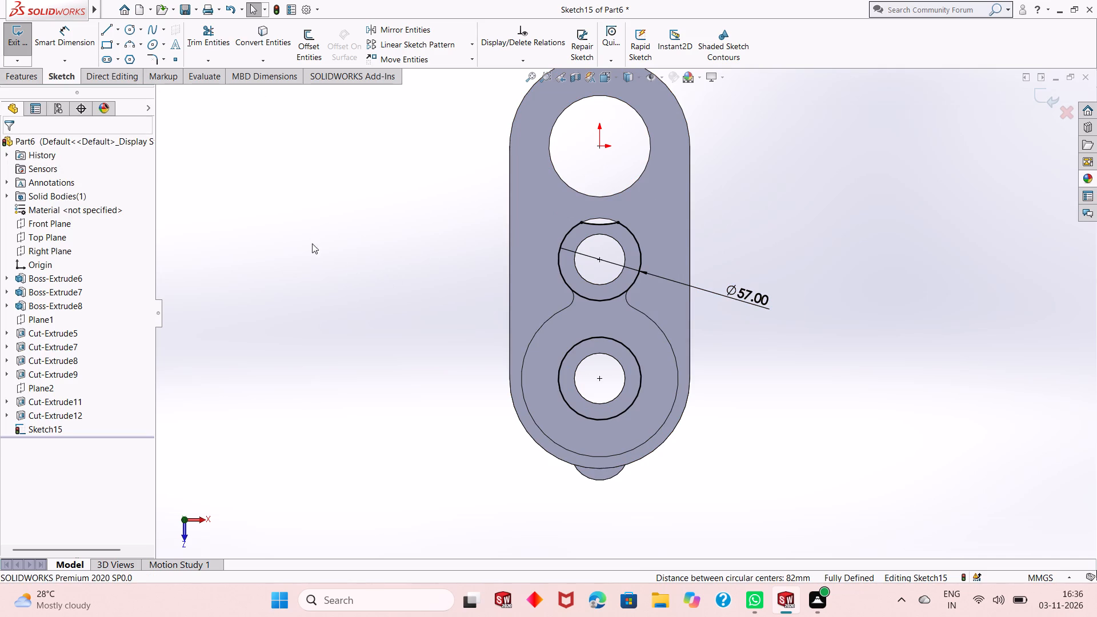
Extrude both circular profiles as a merged boss with a blind depth of 3 mm.
left_click(27, 76)
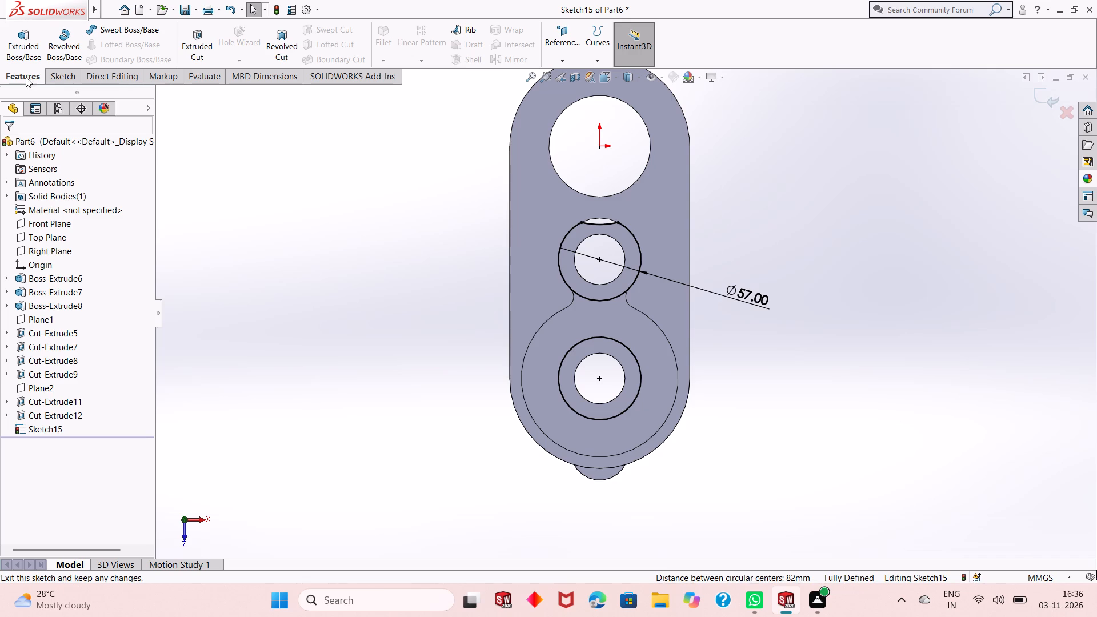
left_click(26, 59)
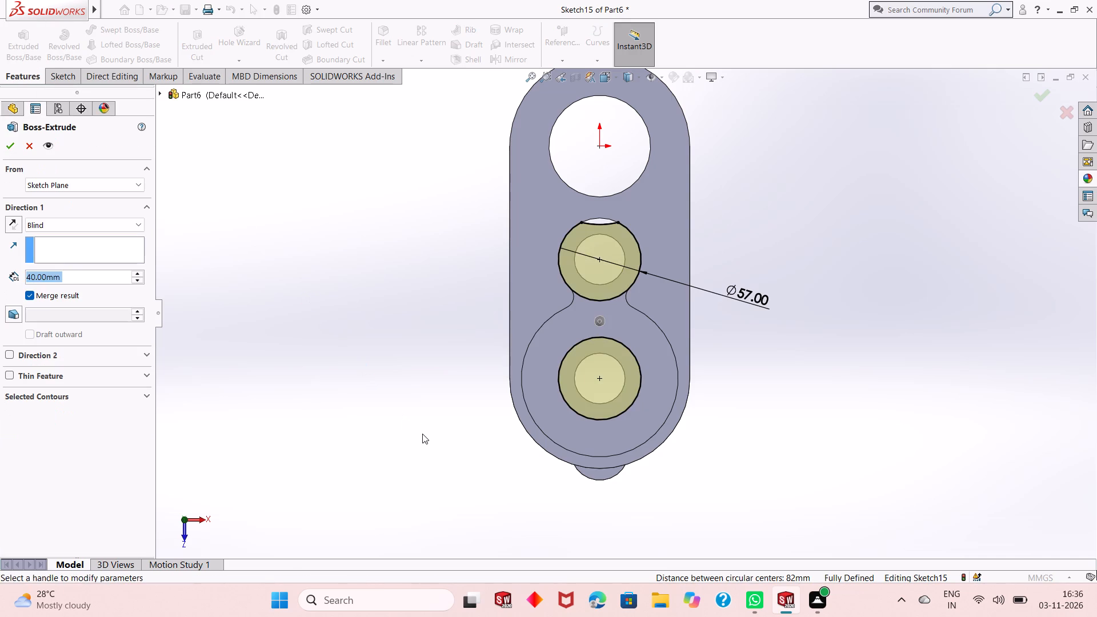
middle_click_drag(422, 434, 450, 334)
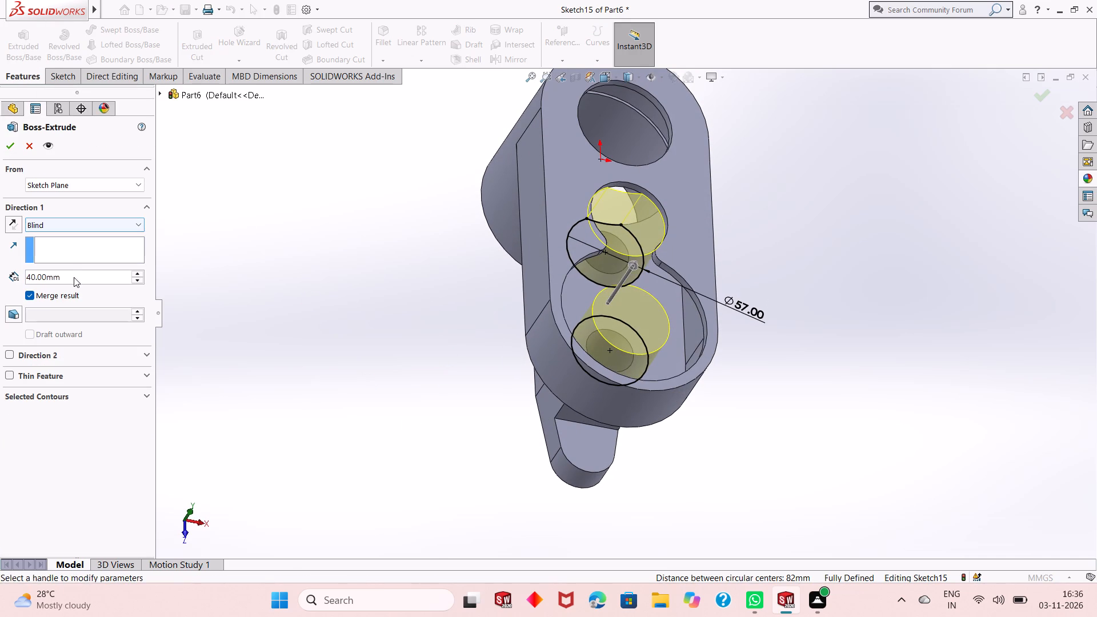
double_click(74, 281)
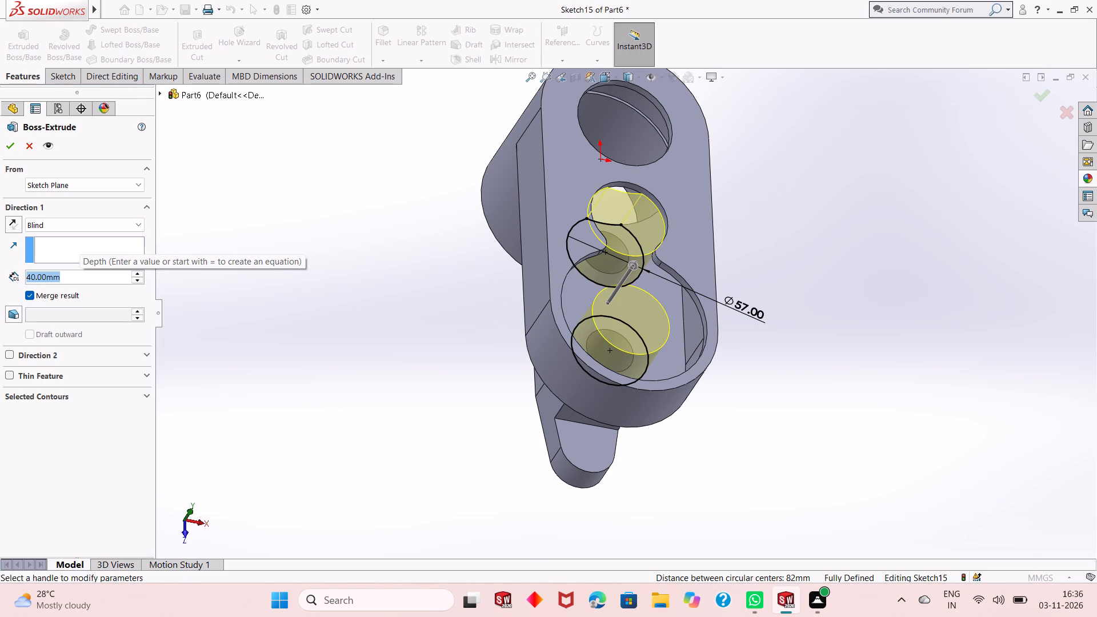
key("3")
key("Return")
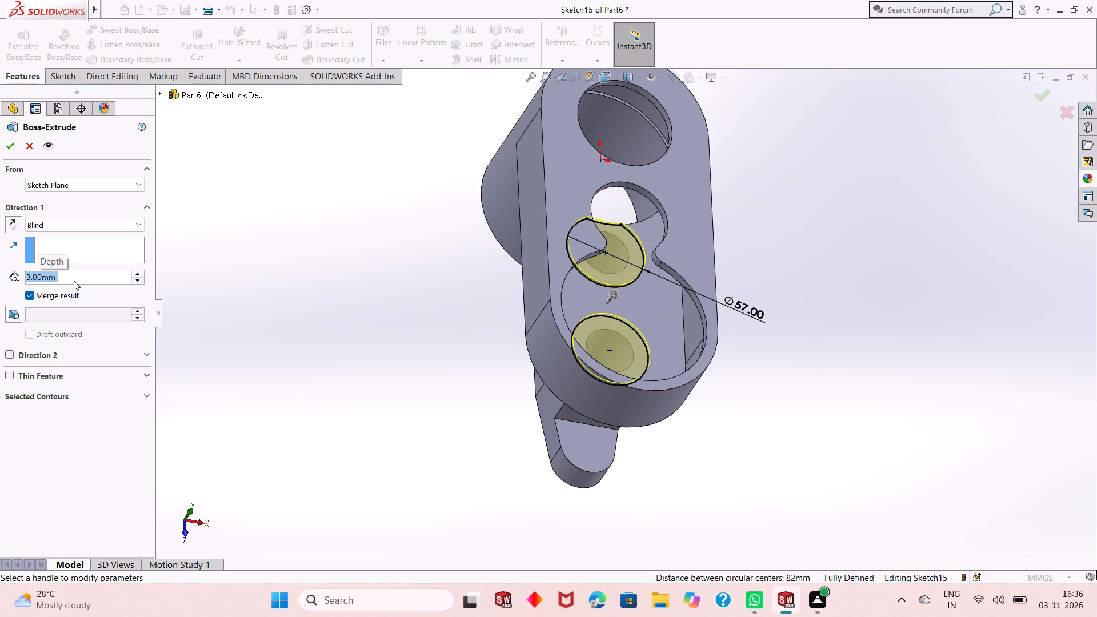
left_click(10, 147)
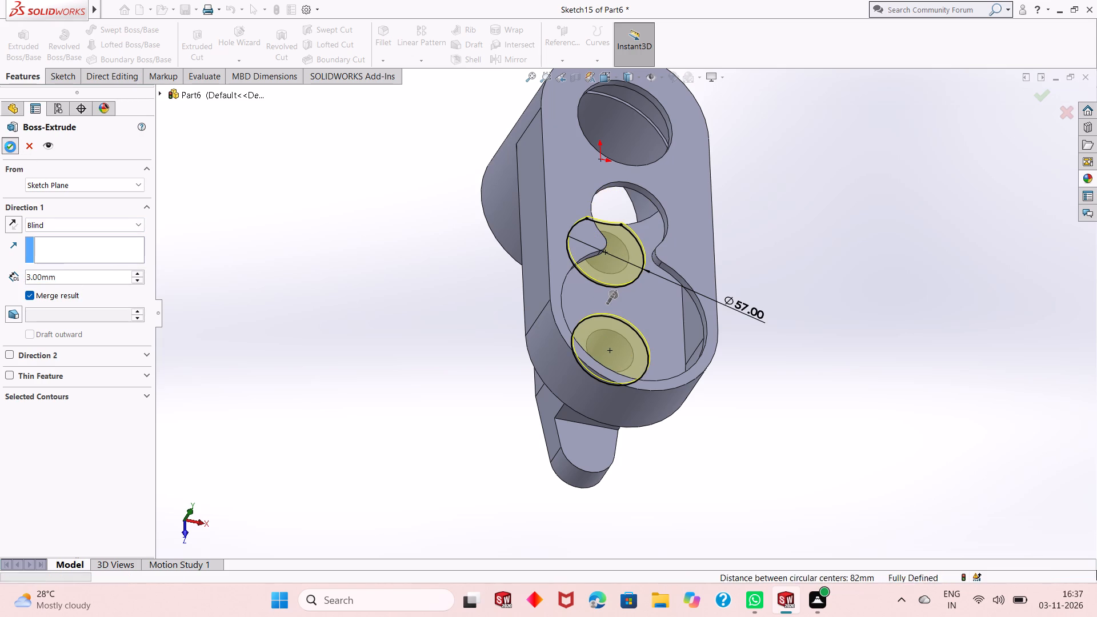
left_click(824, 273)
Examine the two new round bosses in the pocket and the part's underside and holes from several angles.
scroll(571, 266, "down", 3)
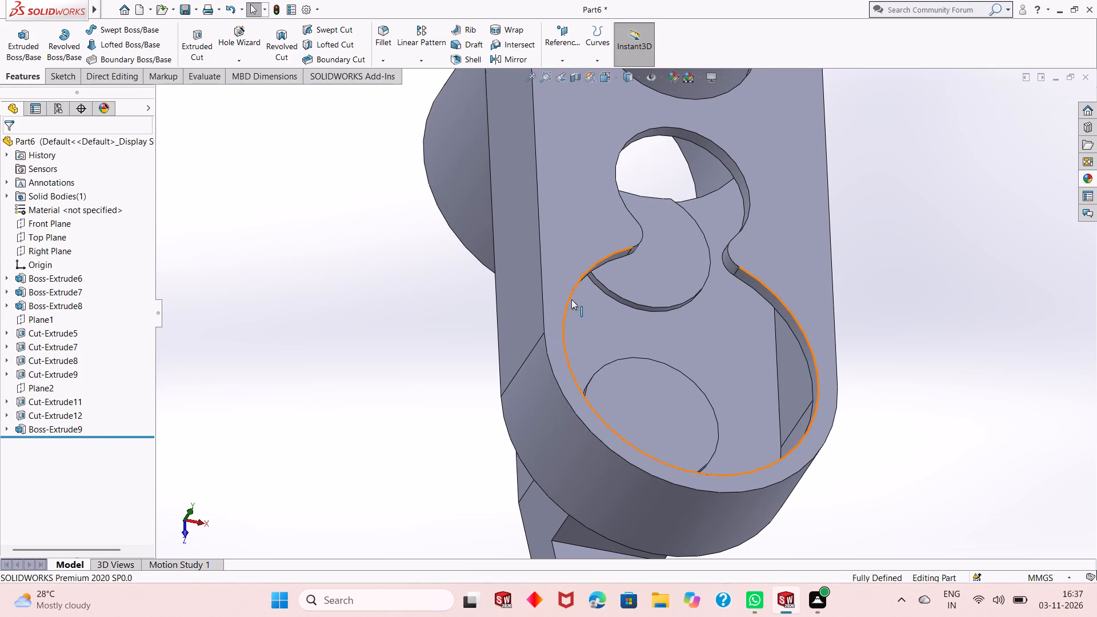
middle_click_drag(349, 400, 386, 376)
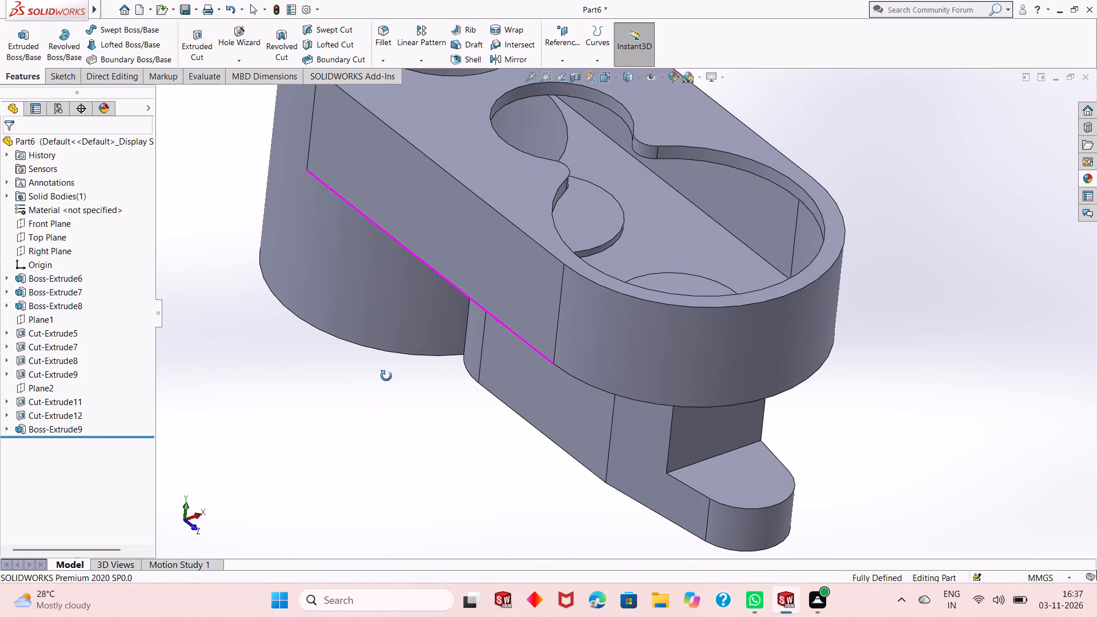
middle_click_drag(386, 376, 386, 378)
middle_click_drag(441, 355, 421, 390)
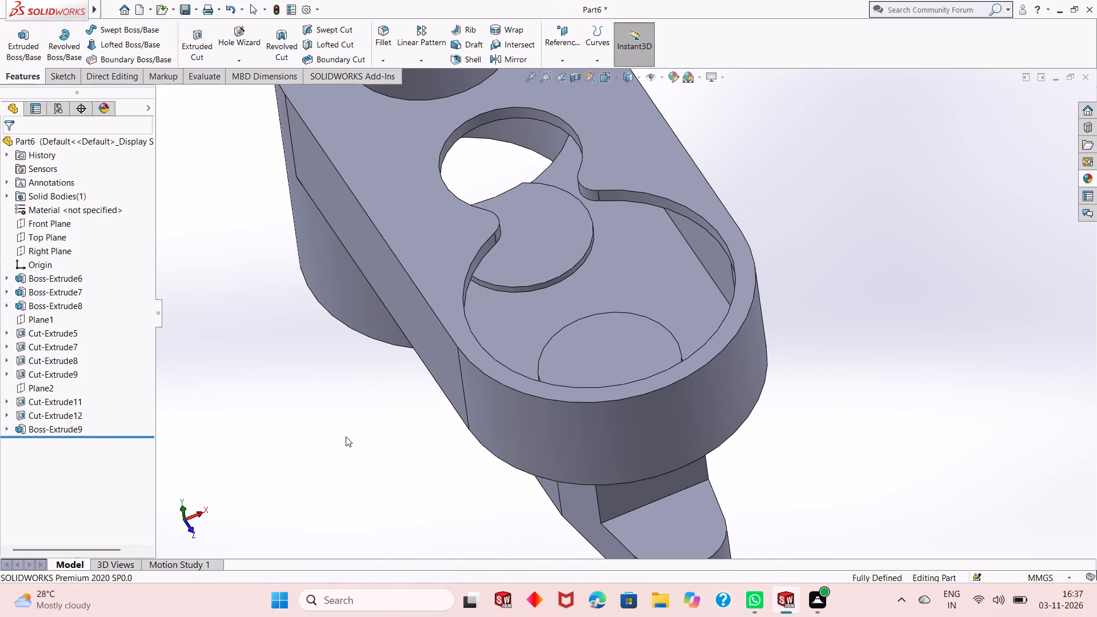
middle_click_drag(346, 437, 377, 310)
scroll(411, 421, "up", 1)
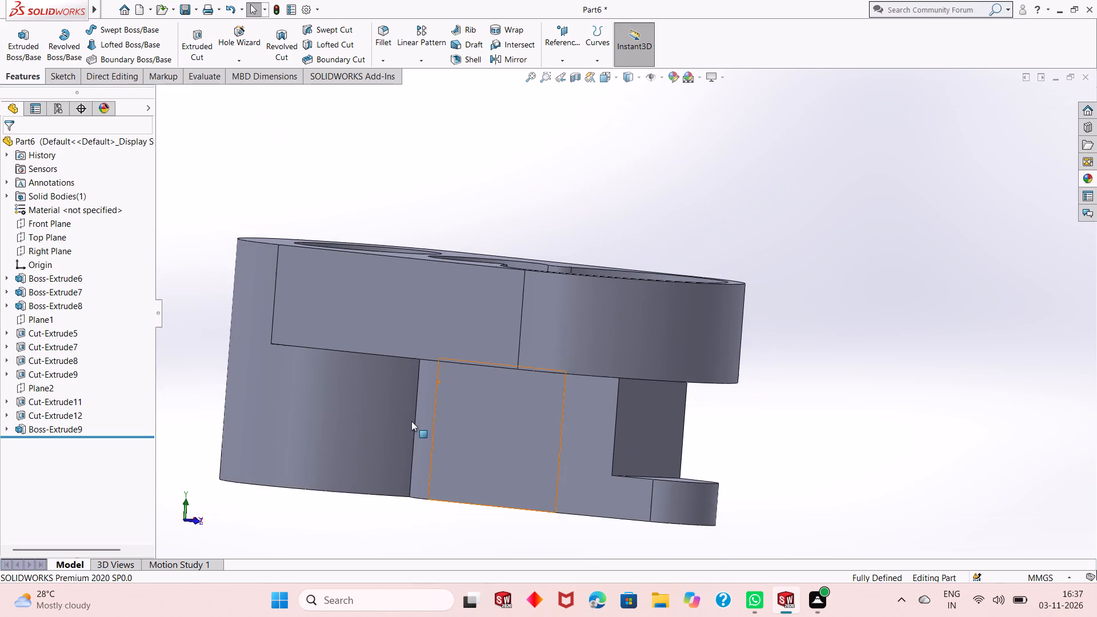
scroll(479, 470, "up", 1)
middle_click_drag(480, 471, 497, 183)
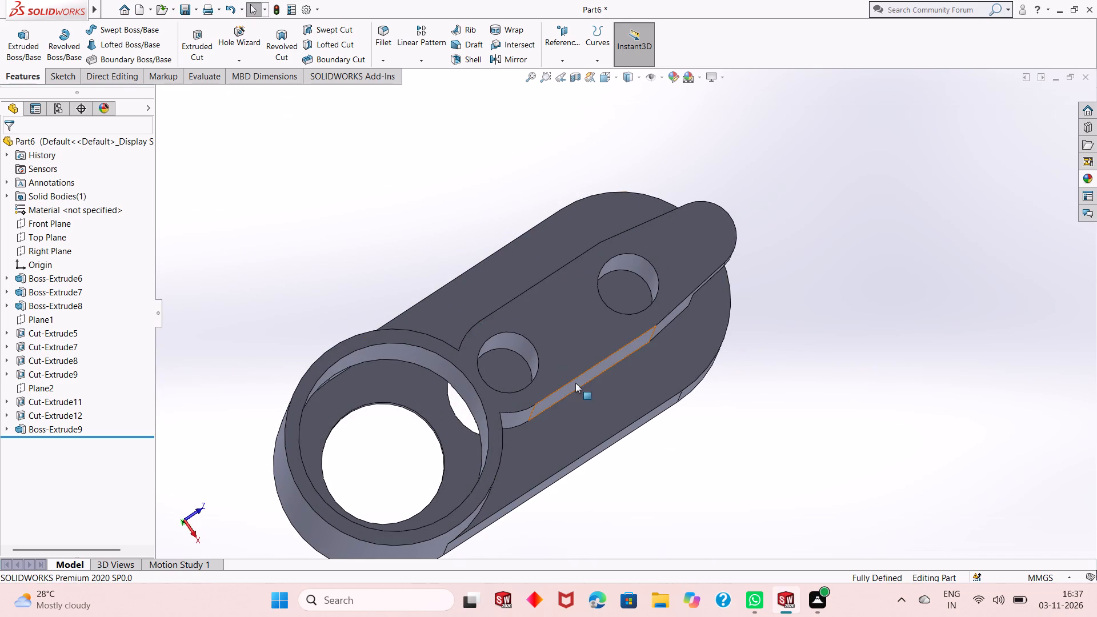
middle_click_drag(582, 248, 535, 402)
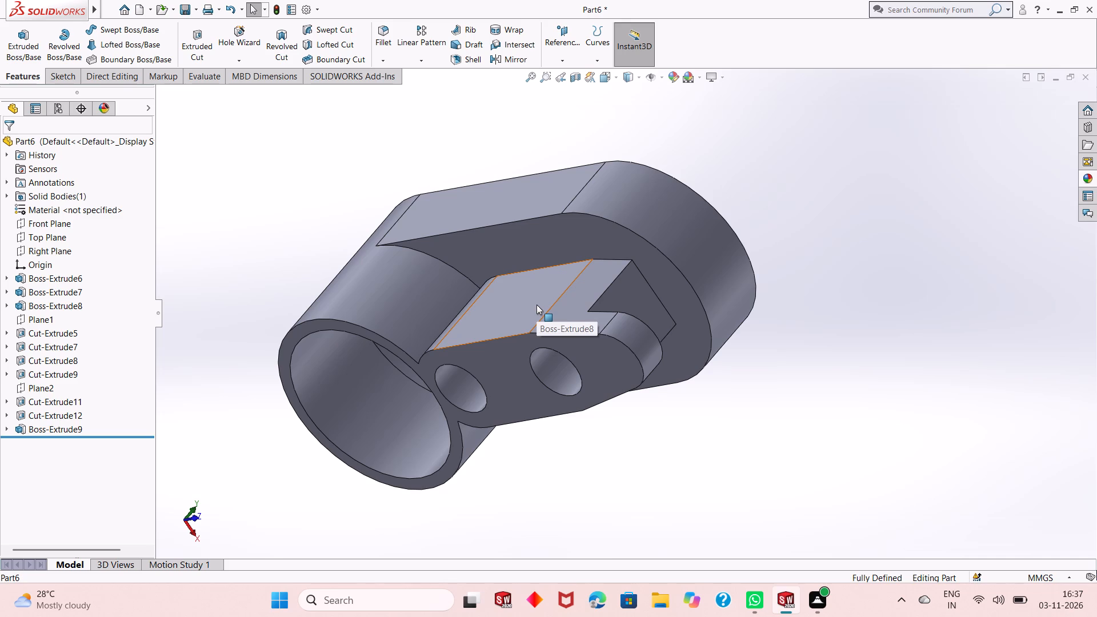
middle_click_drag(552, 198, 495, 433)
middle_click_drag(541, 327, 541, 331)
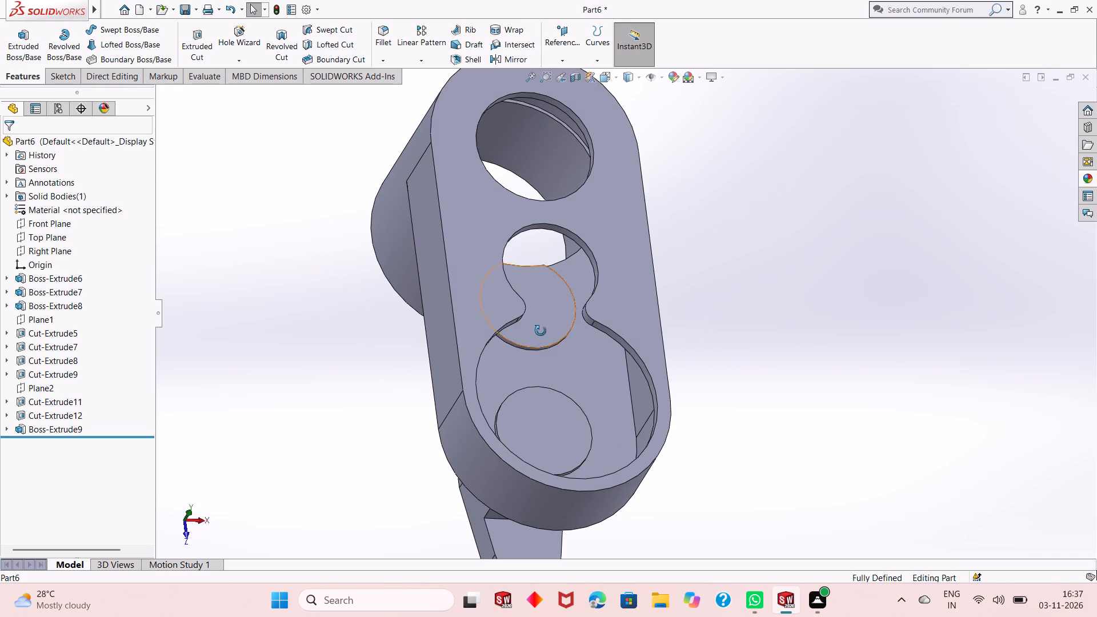
middle_click_drag(541, 331, 527, 365)
Sketch on the middle boss's top face: circles about 28 mm and 29 mm in diameter, concentric with the middle and end bosses.
left_click(530, 320)
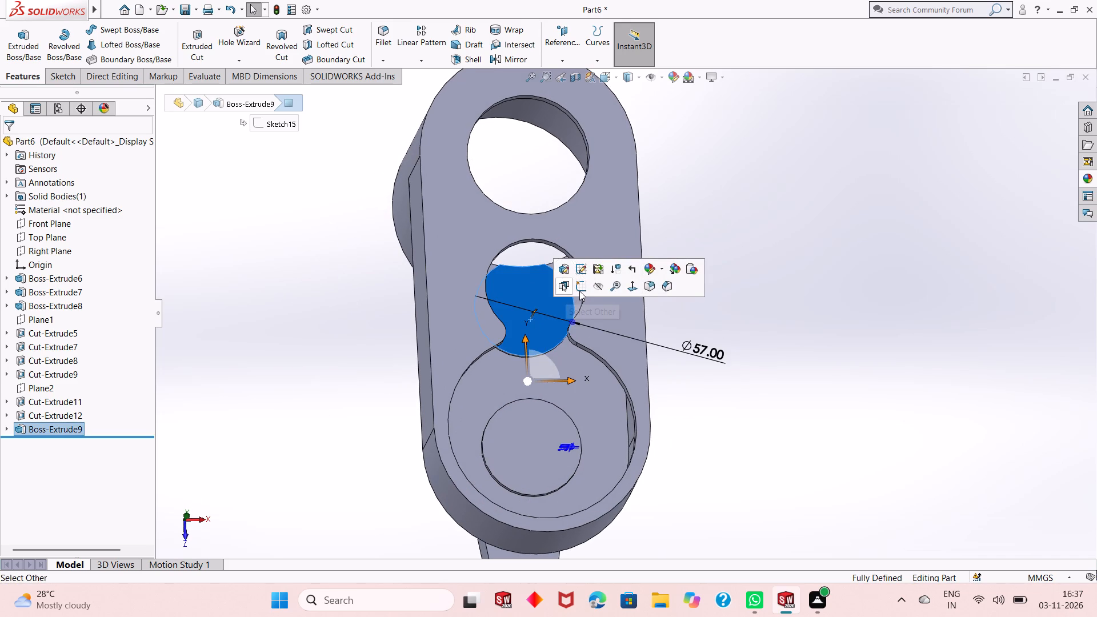
left_click(579, 291)
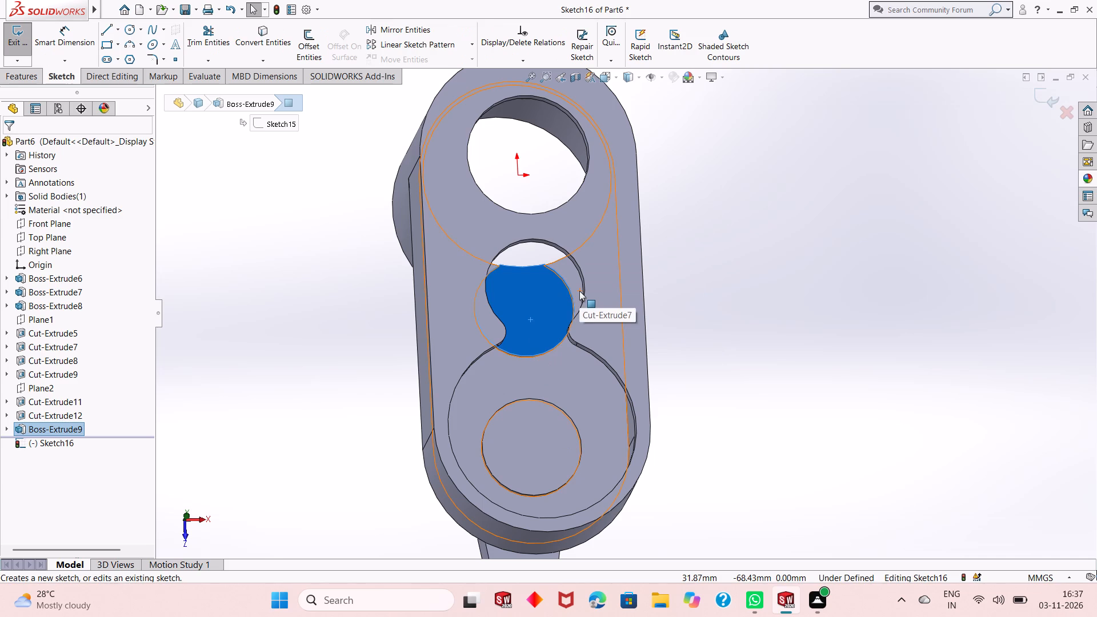
key("ctrl+8")
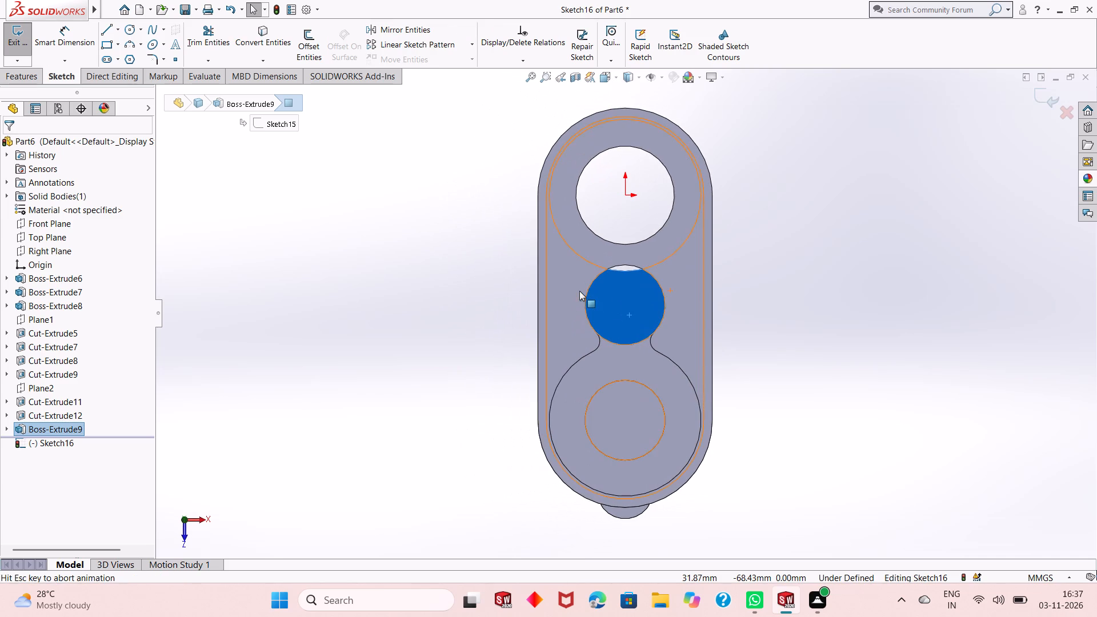
left_click(735, 278)
scroll(701, 322, "down", 1)
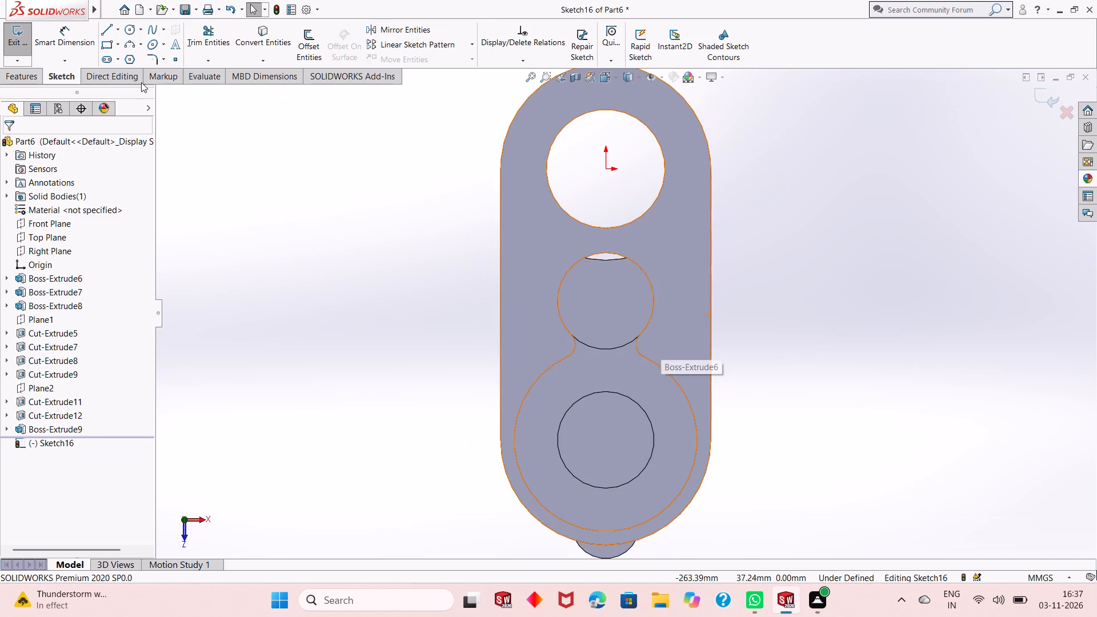
left_click(126, 31)
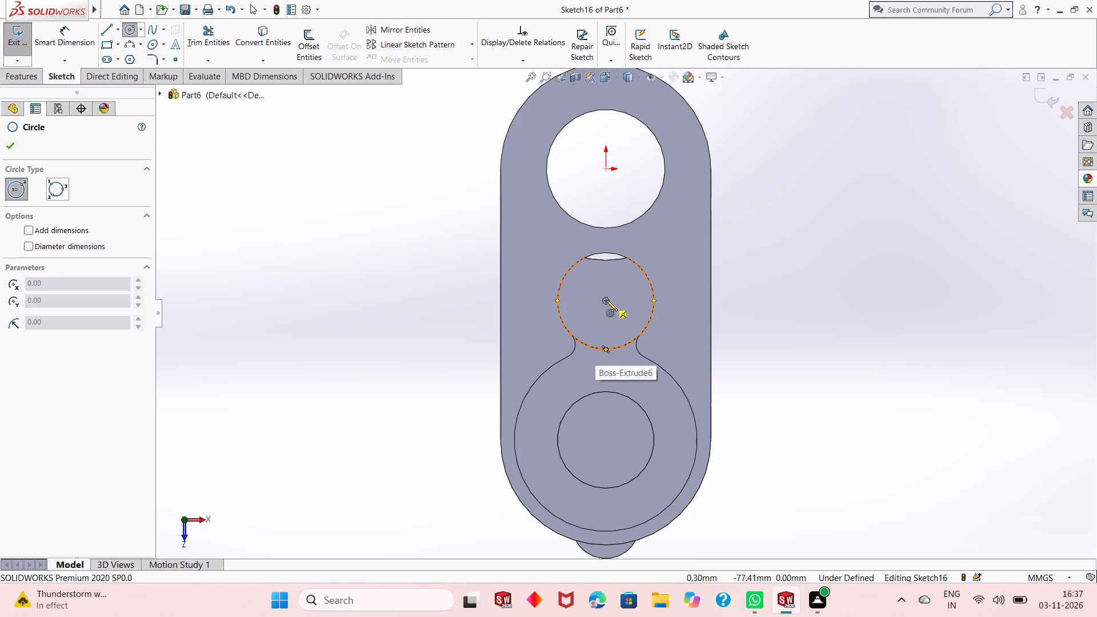
left_click(606, 300)
left_click(607, 325)
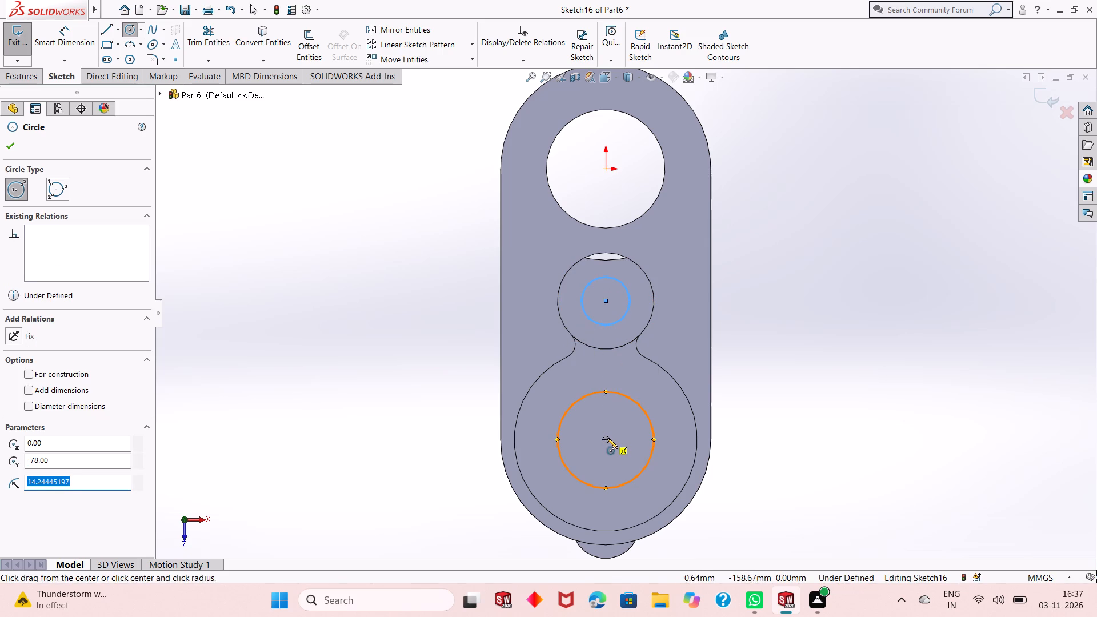
left_click(606, 439)
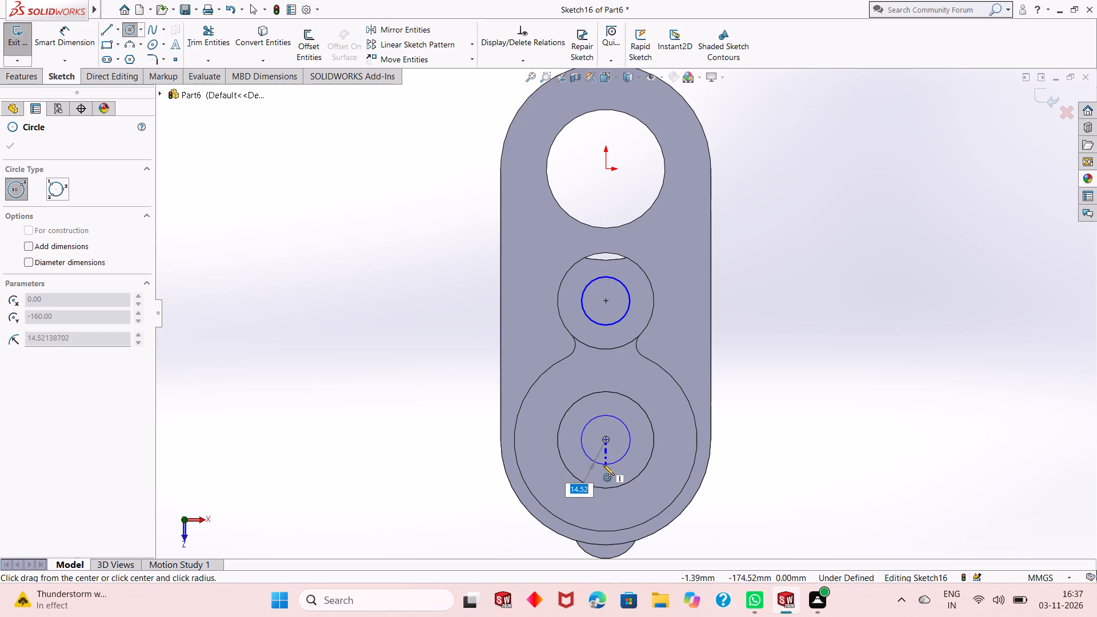
left_click(603, 464)
right_click(334, 238)
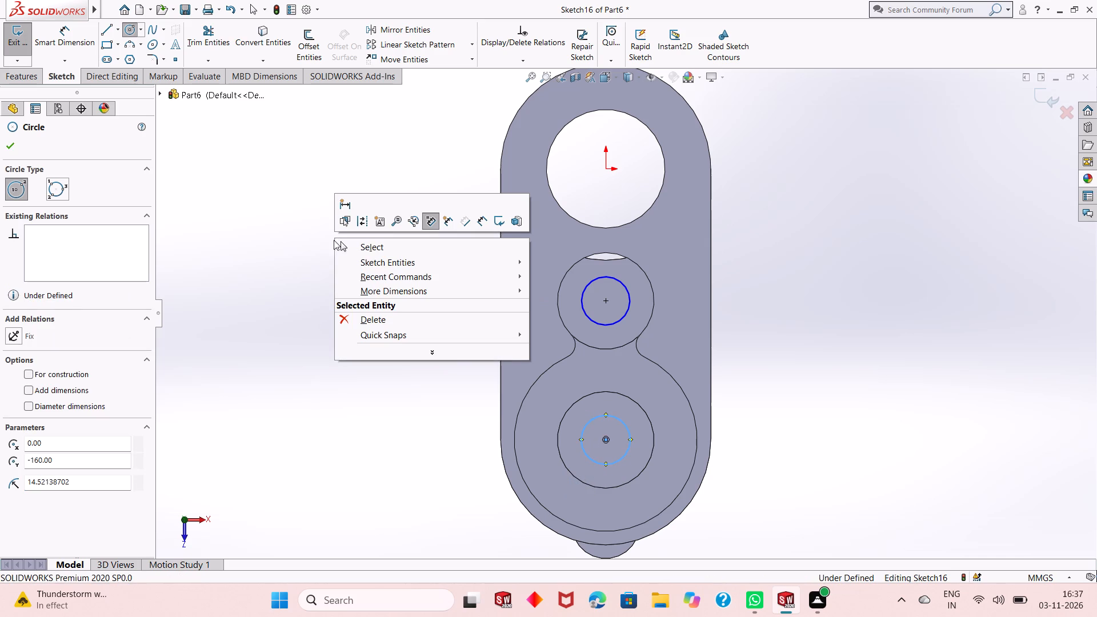
left_click(354, 247)
Dimension the circle on the middle boss to a diameter of 35 mm.
left_click(58, 43)
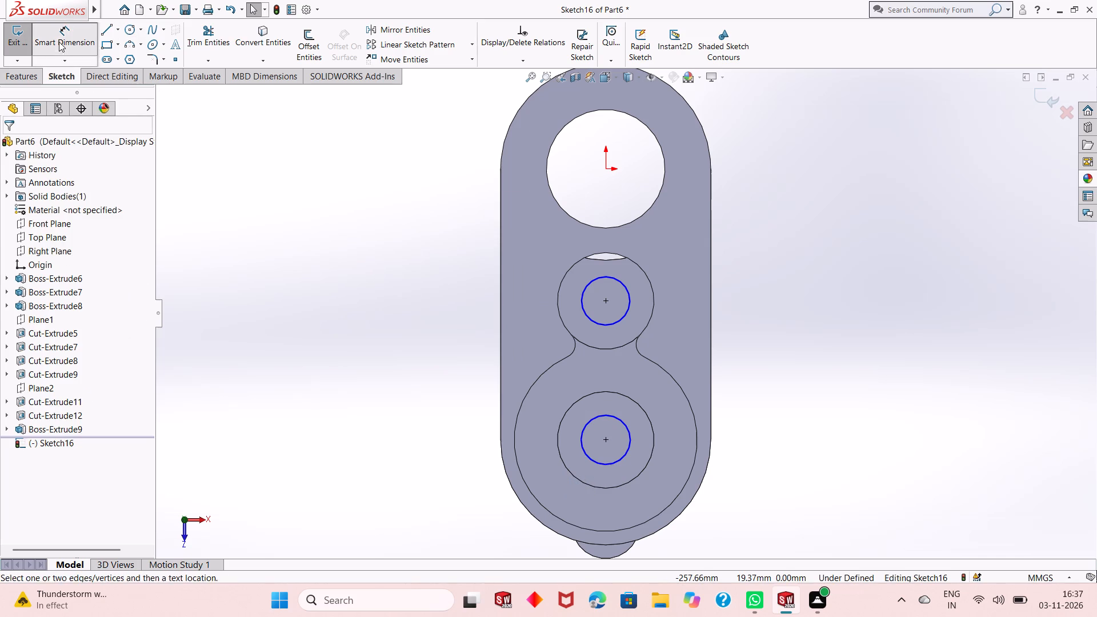
left_click(622, 318)
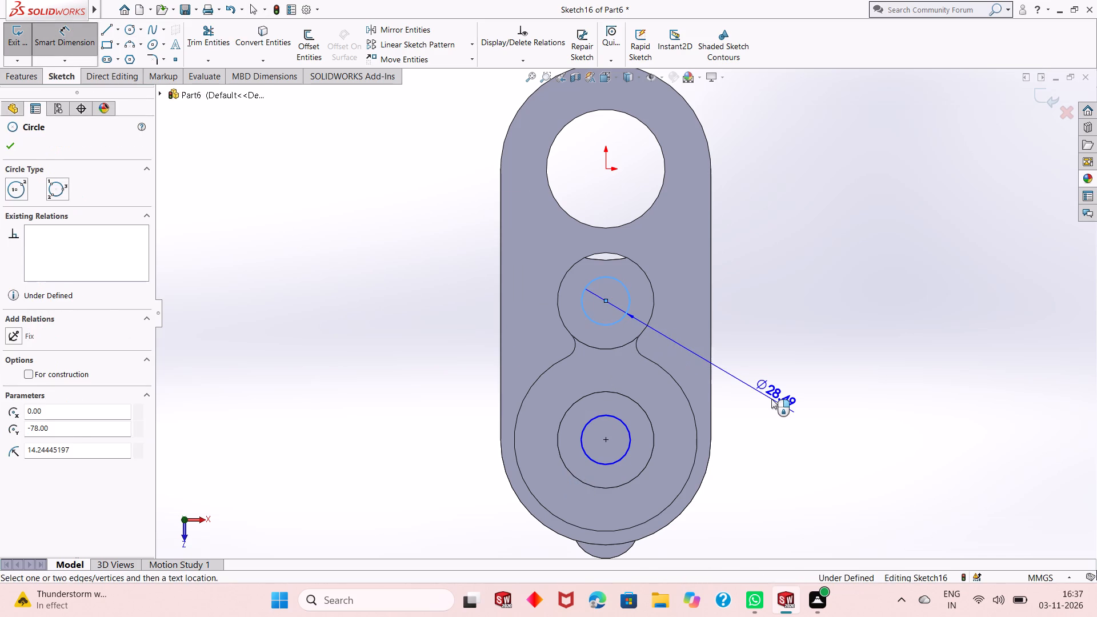
left_click(771, 399)
type("35")
key("Return")
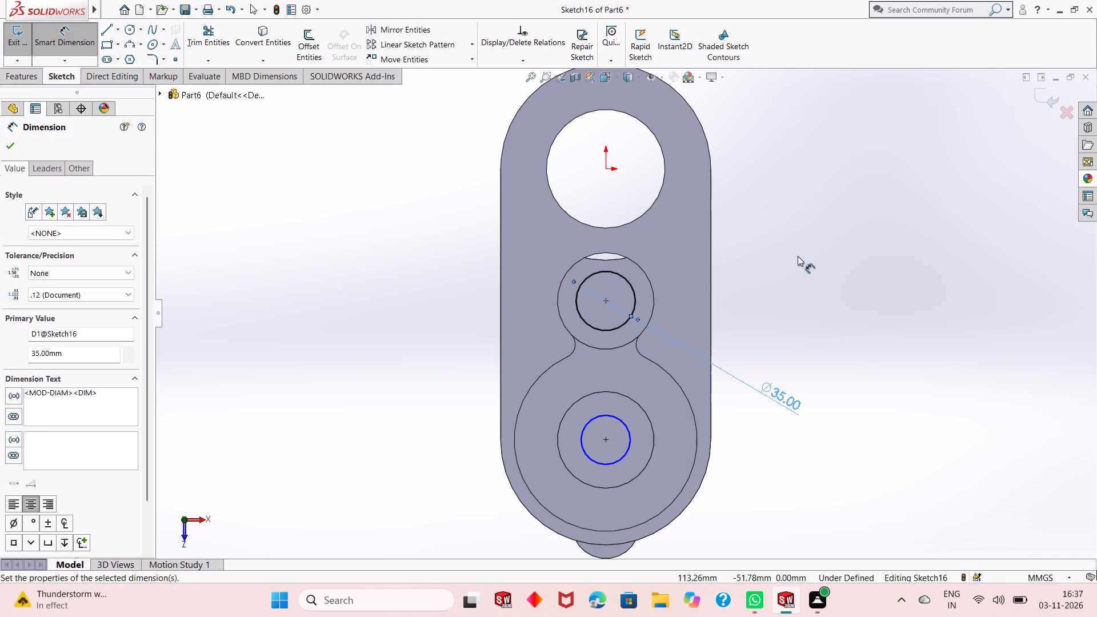
right_click(798, 256)
left_click(810, 295)
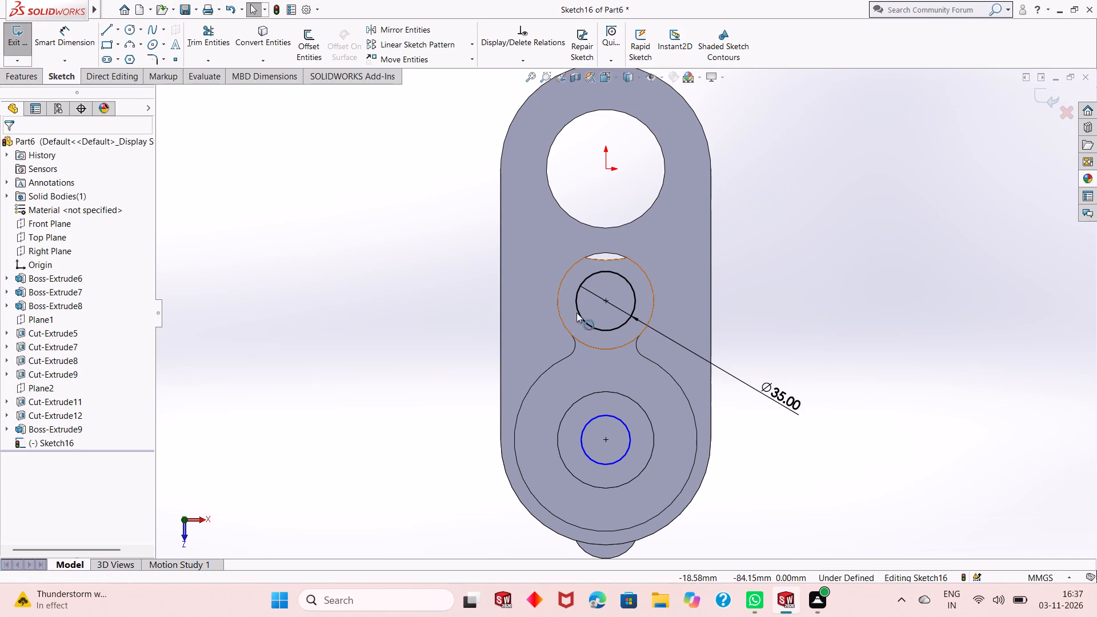
Add an Equal relation between the middle boss's circle and the end boss's circle.
left_click(590, 323)
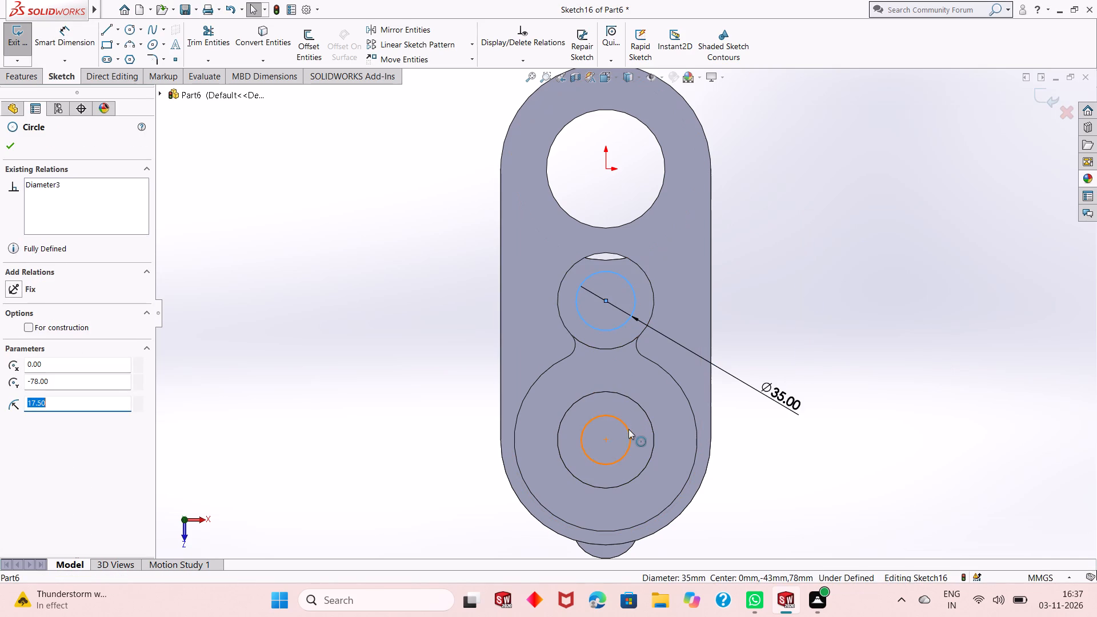
left_click(627, 431, "ctrl")
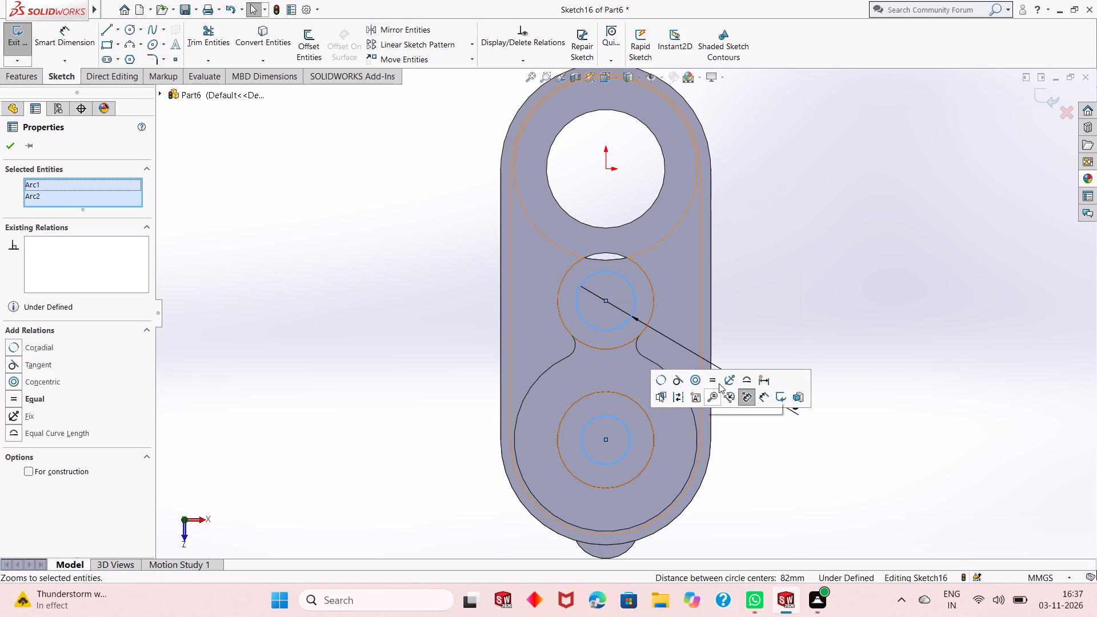
left_click(719, 383)
left_click(2, 146)
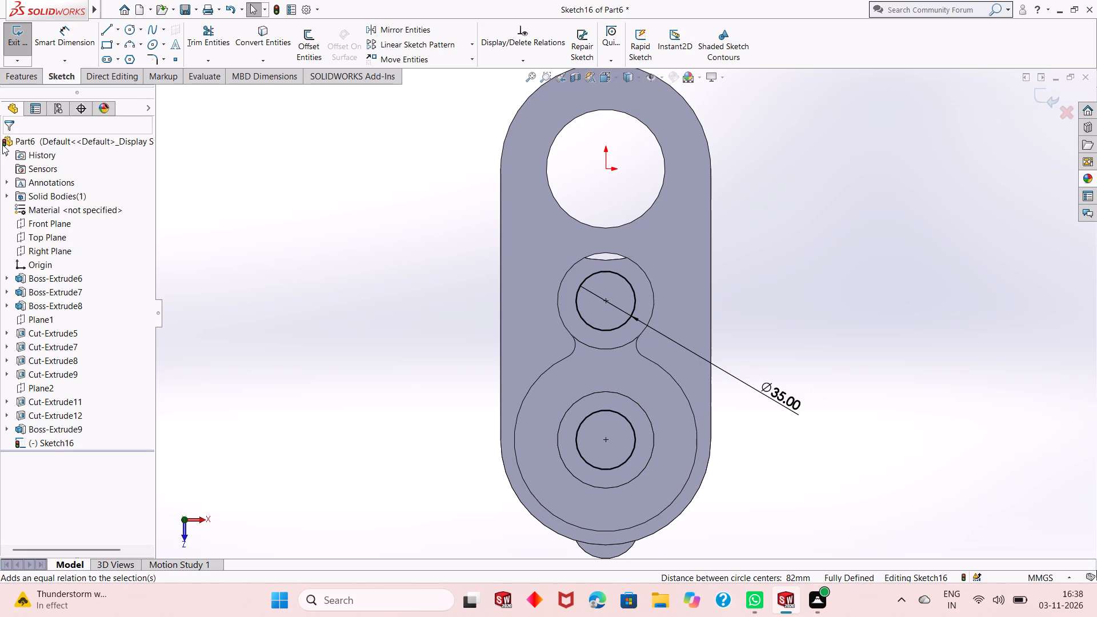
Cut-extrude both circles through the round bosses with a blind depth of 3 mm.
left_click(22, 78)
left_click(200, 55)
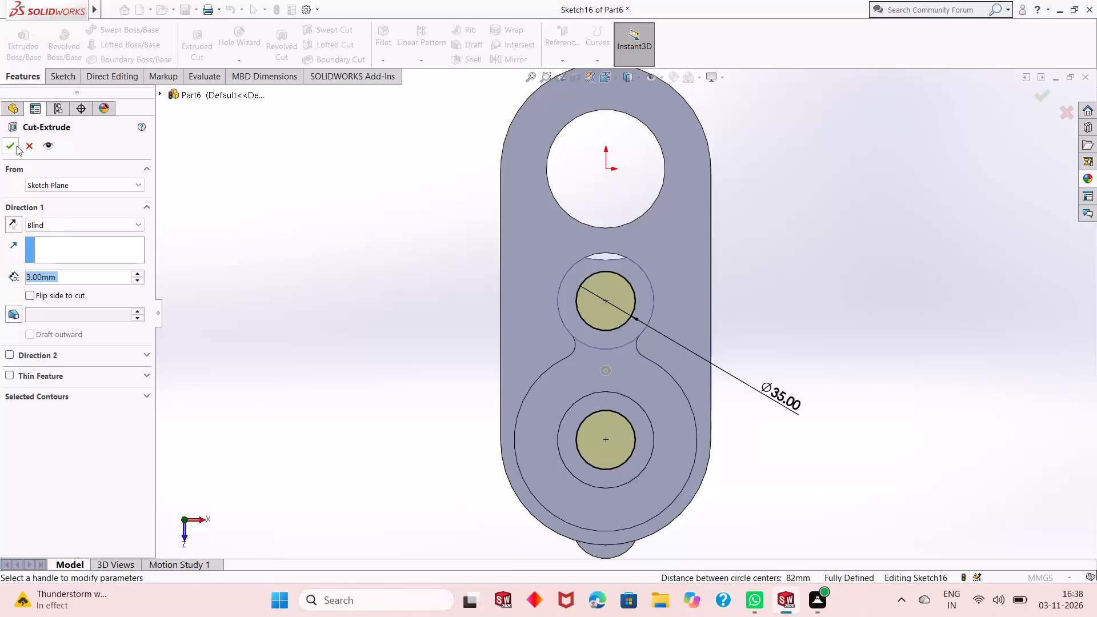
left_click(17, 146)
left_click(217, 195)
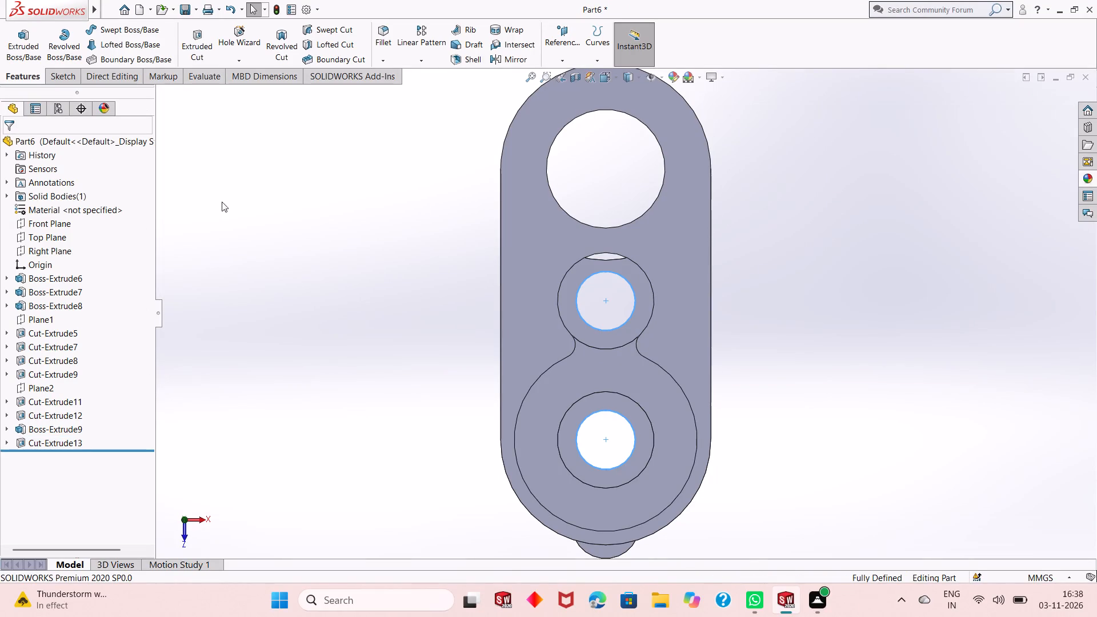
Section the part along the Right Plane at zero offset and inspect the bosses and bores in the cutaway.
middle_click_drag(714, 479, 741, 263)
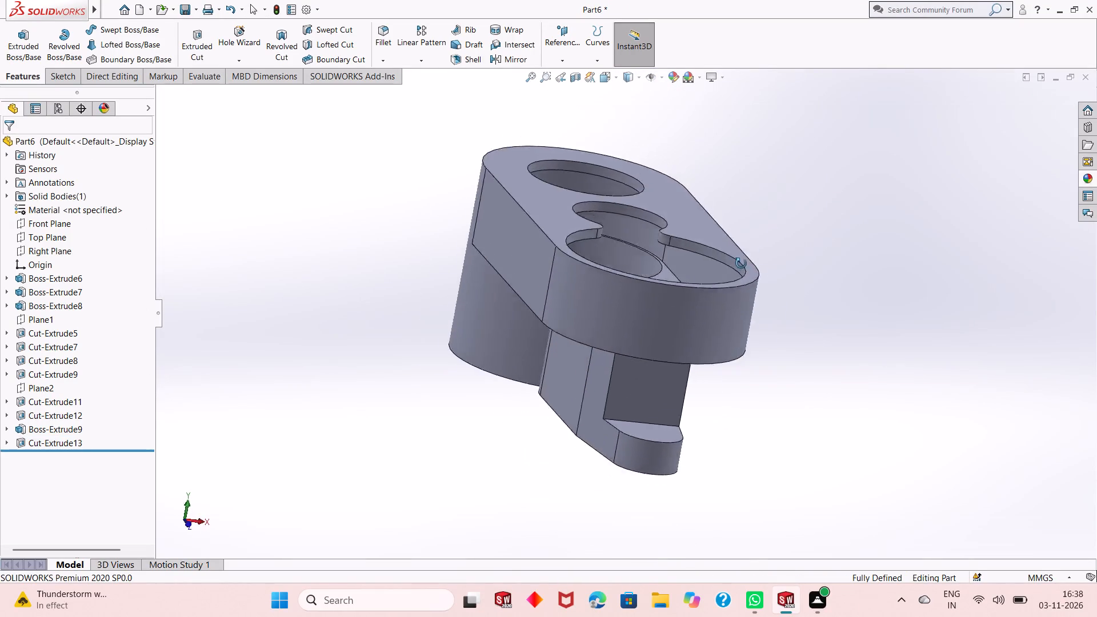
middle_click_drag(741, 263, 821, 358)
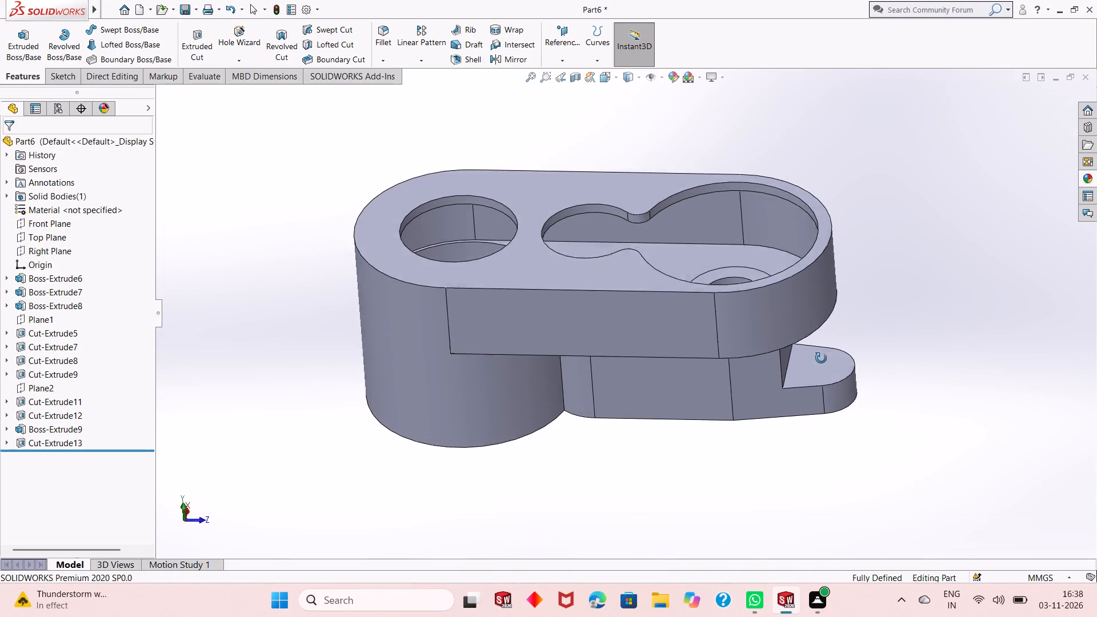
middle_click_drag(821, 358, 838, 315)
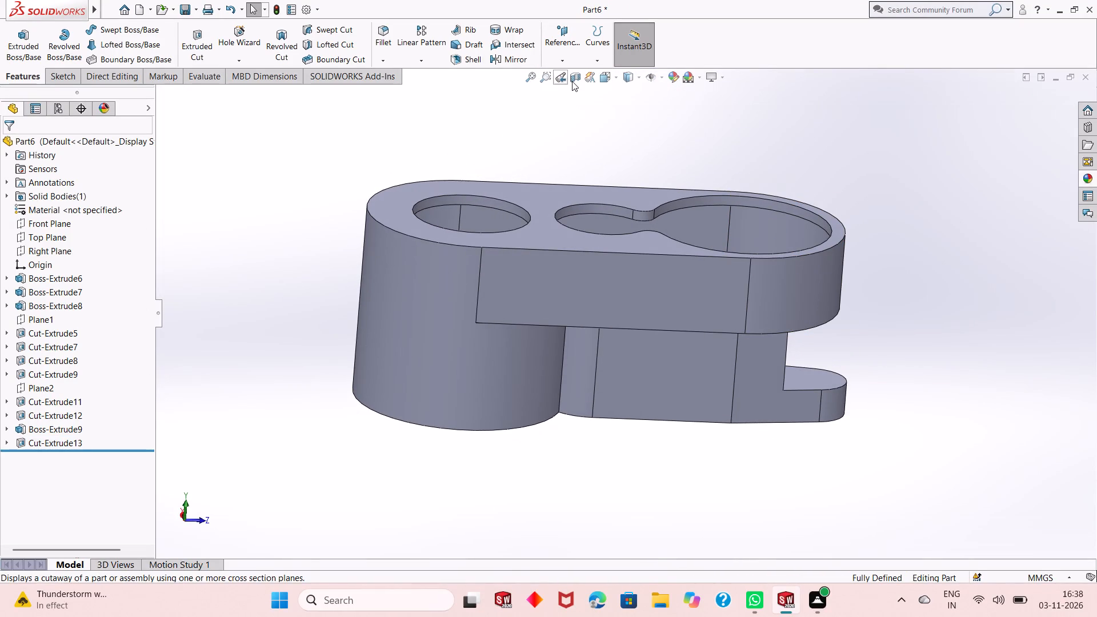
left_click(572, 81)
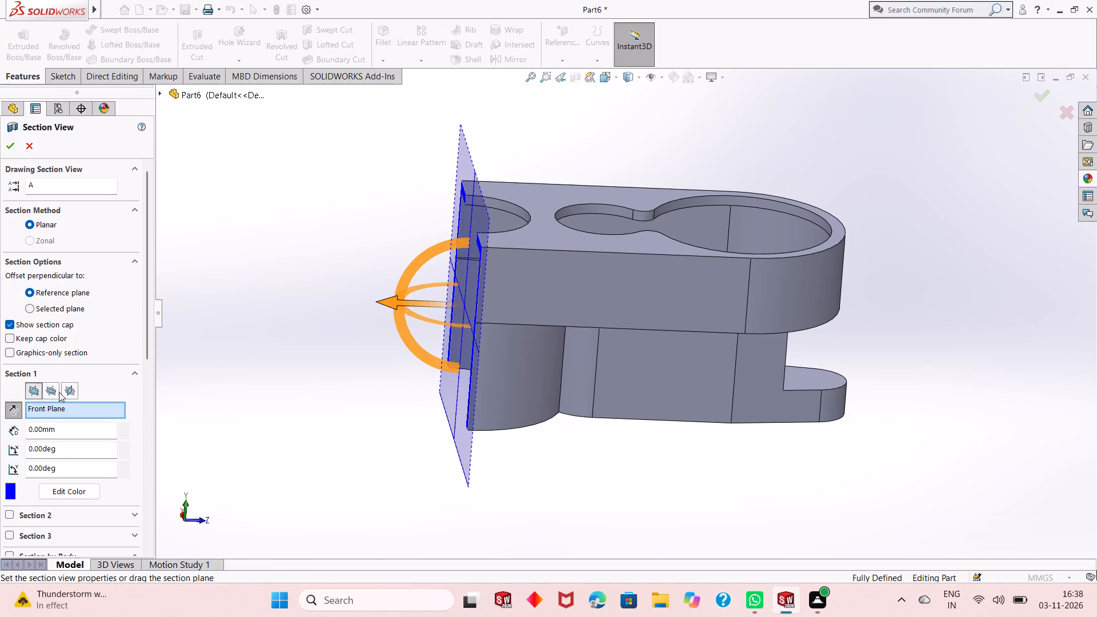
left_click(69, 392)
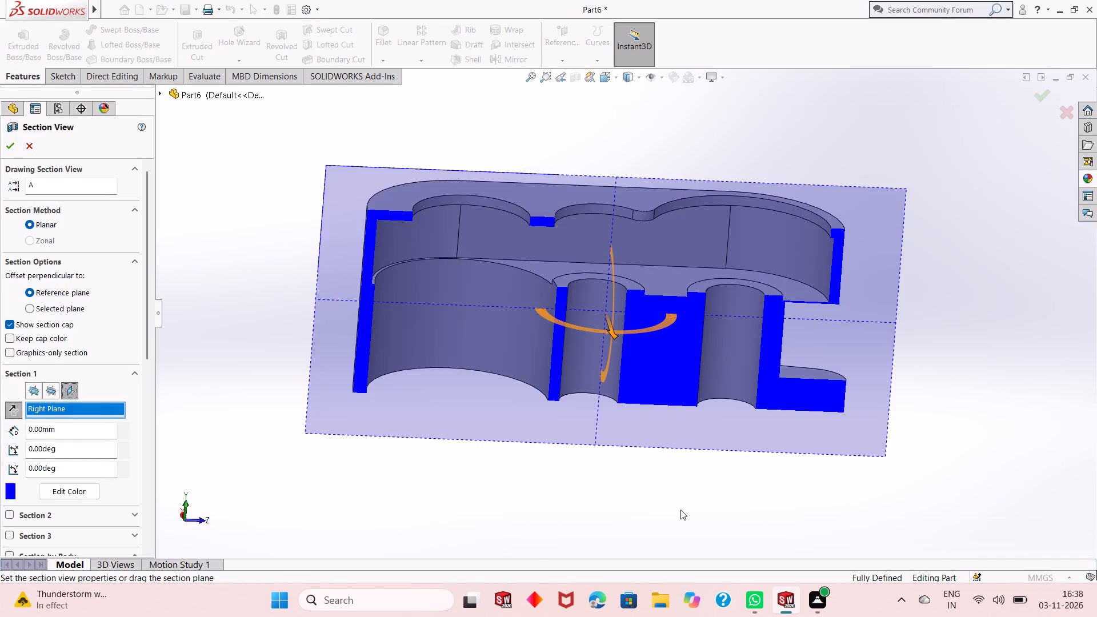
scroll(680, 510, "down", 1)
middle_click_drag(680, 511, 667, 452)
scroll(771, 291, "down", 2)
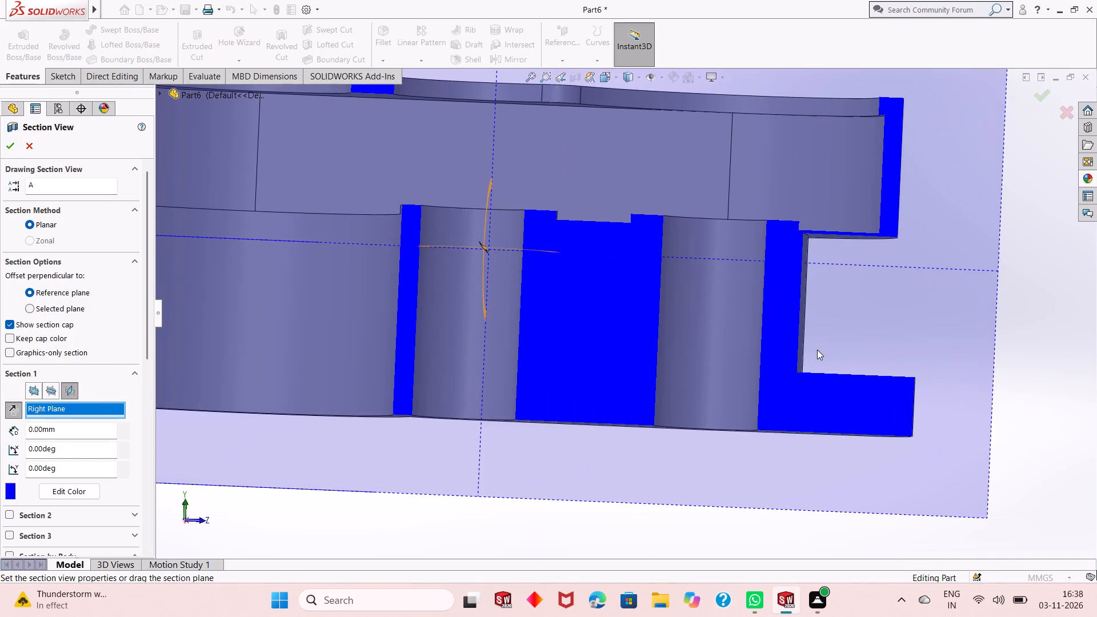
middle_click_drag(817, 350, 825, 358)
scroll(812, 289, "down", 4)
scroll(631, 226, "down", 2)
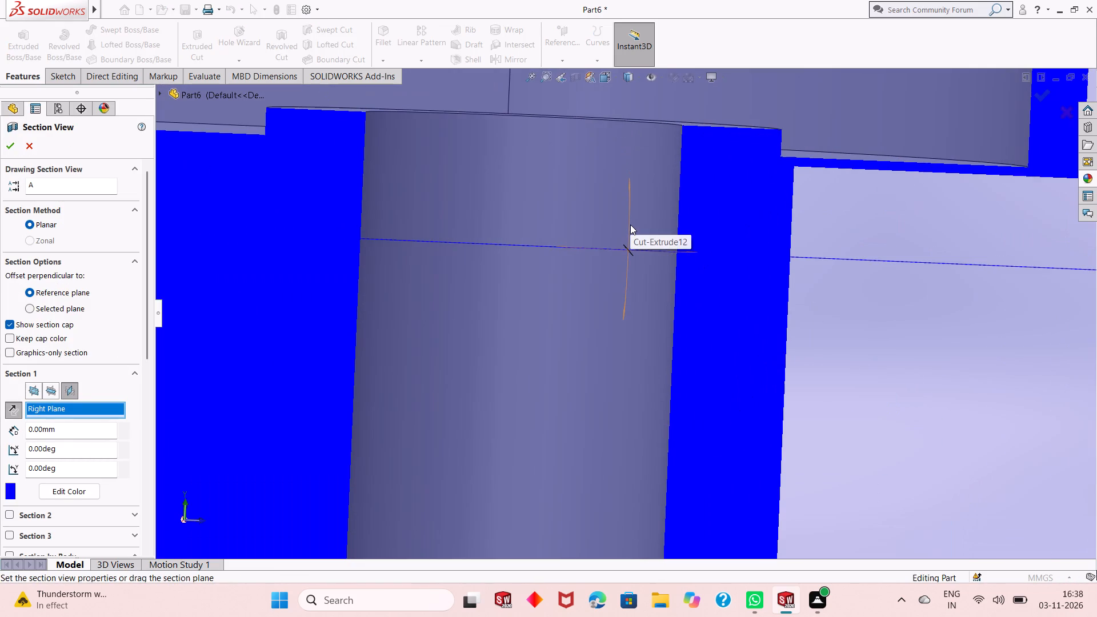
scroll(630, 225, "up", 8)
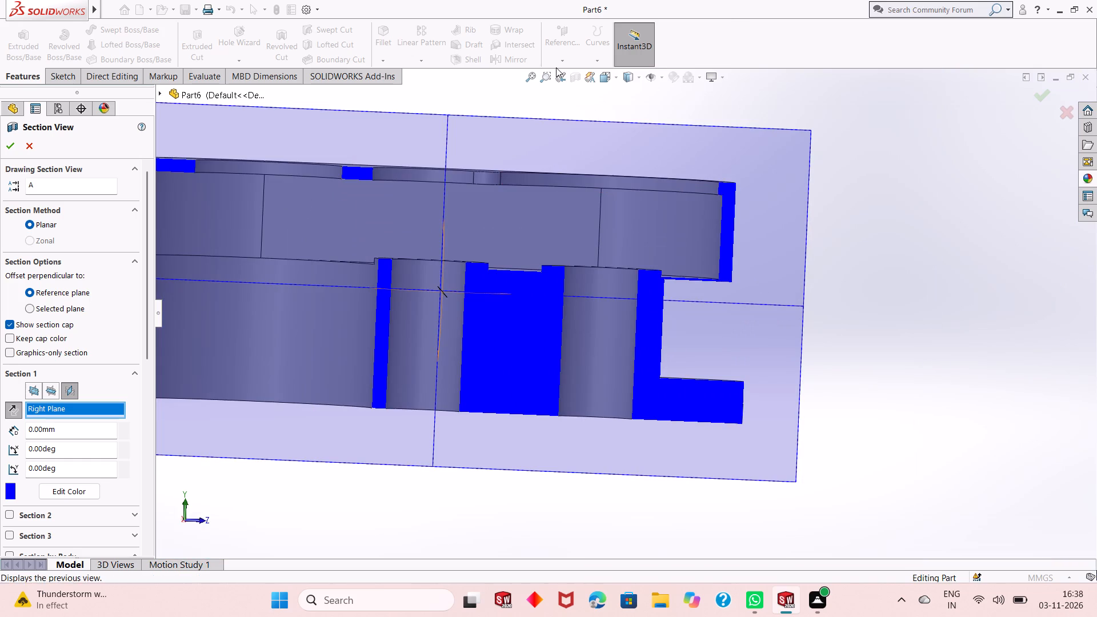
left_click(7, 146)
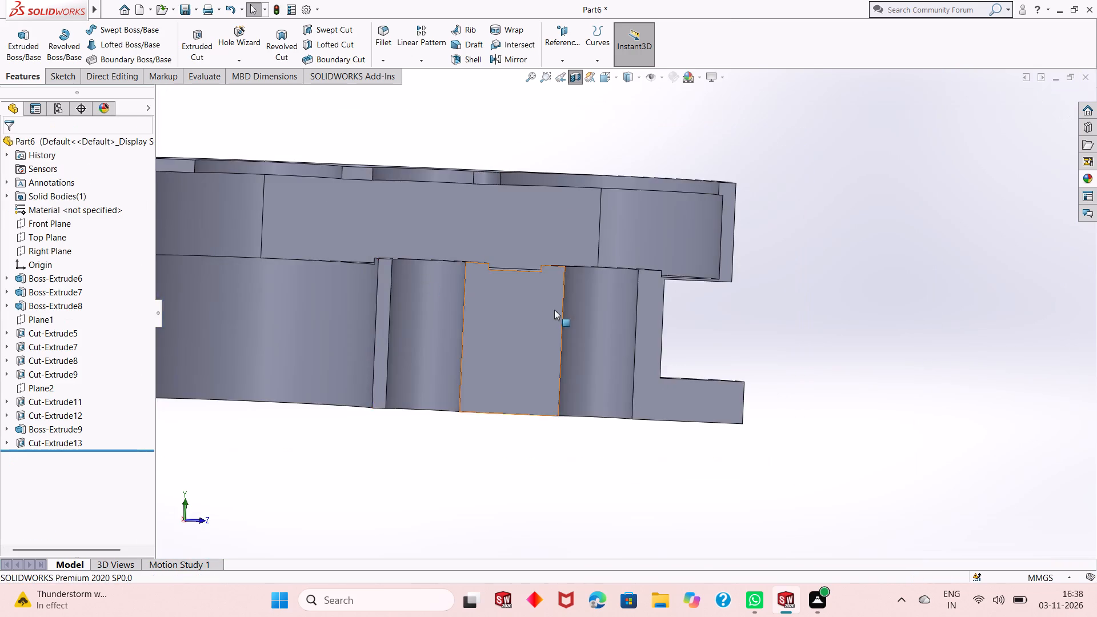
Examine the sectioned part's bosses, bores, pocket floor and overhanging underside from several angles.
scroll(554, 310, "up", 3)
middle_click_drag(554, 310, 528, 328)
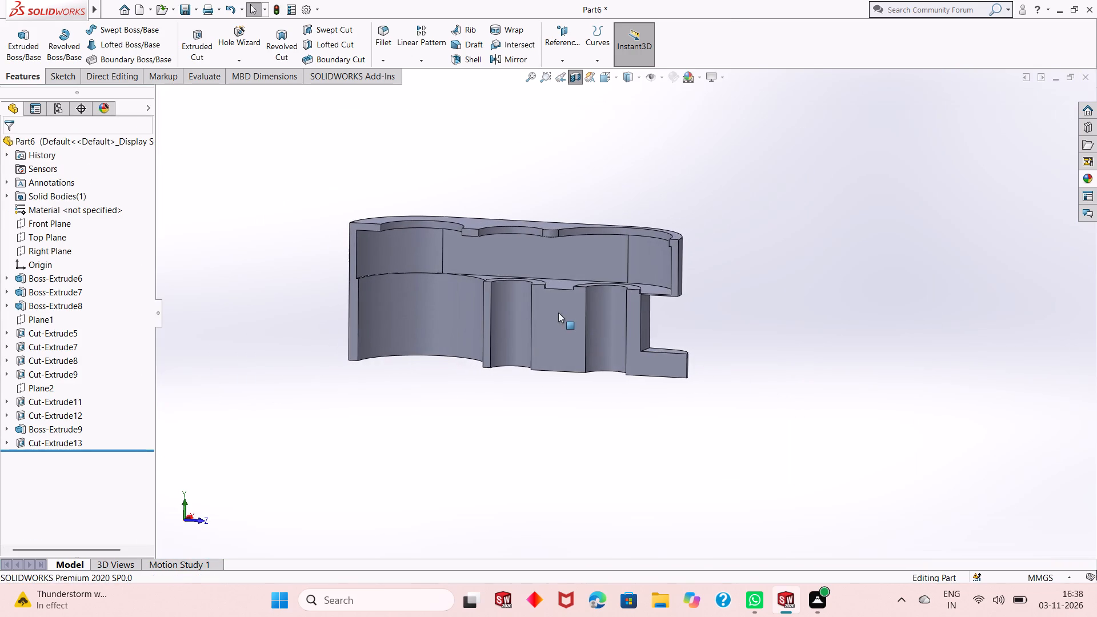
scroll(634, 278, "down", 3)
scroll(628, 326, "down", 3)
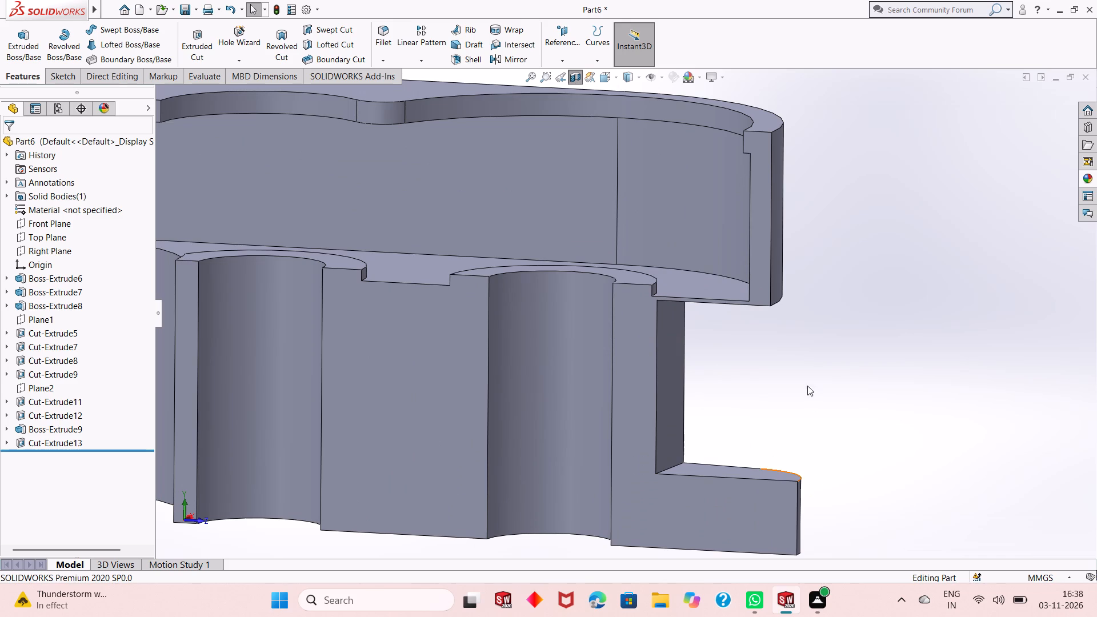
middle_click_drag(809, 379, 829, 346)
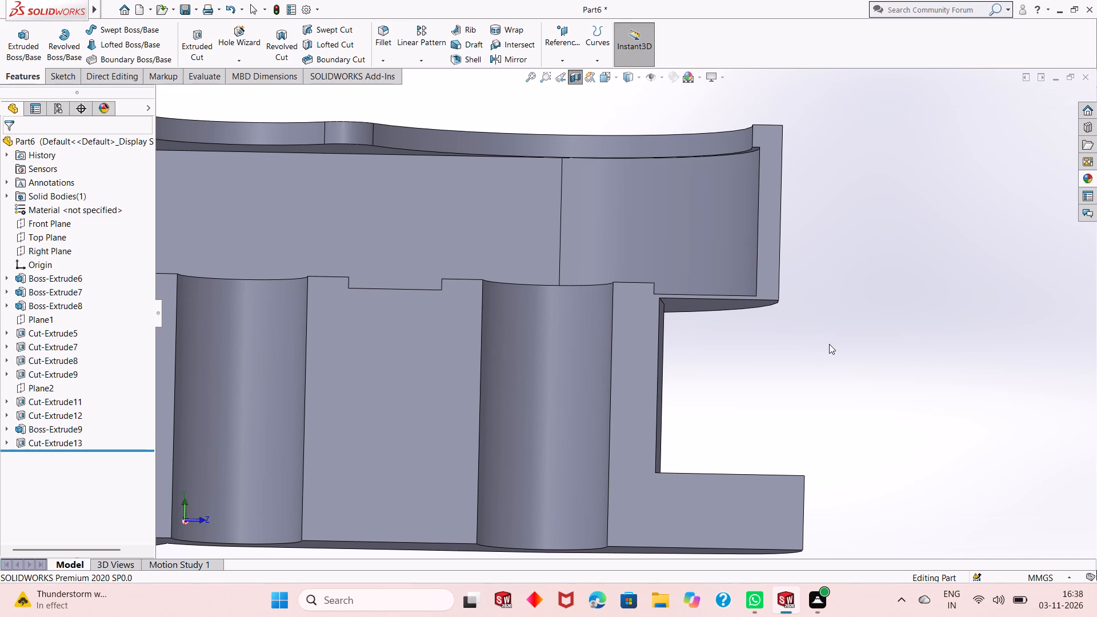
scroll(802, 390, "up", 1)
scroll(643, 329, "up", 2)
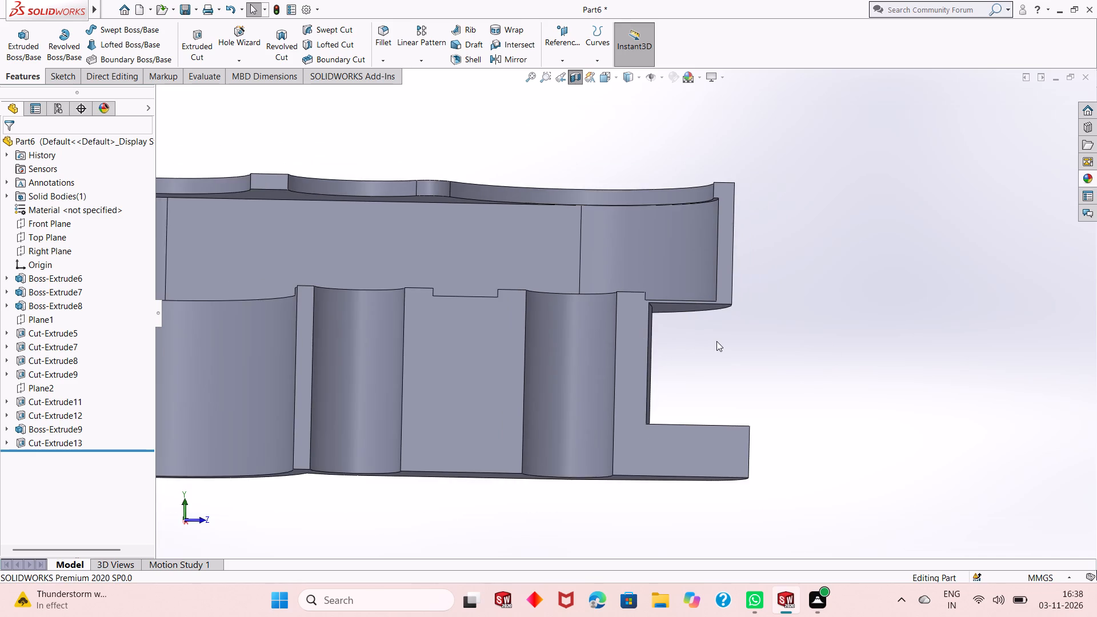
scroll(717, 342, "up", 1)
middle_click_drag(745, 352, 719, 362)
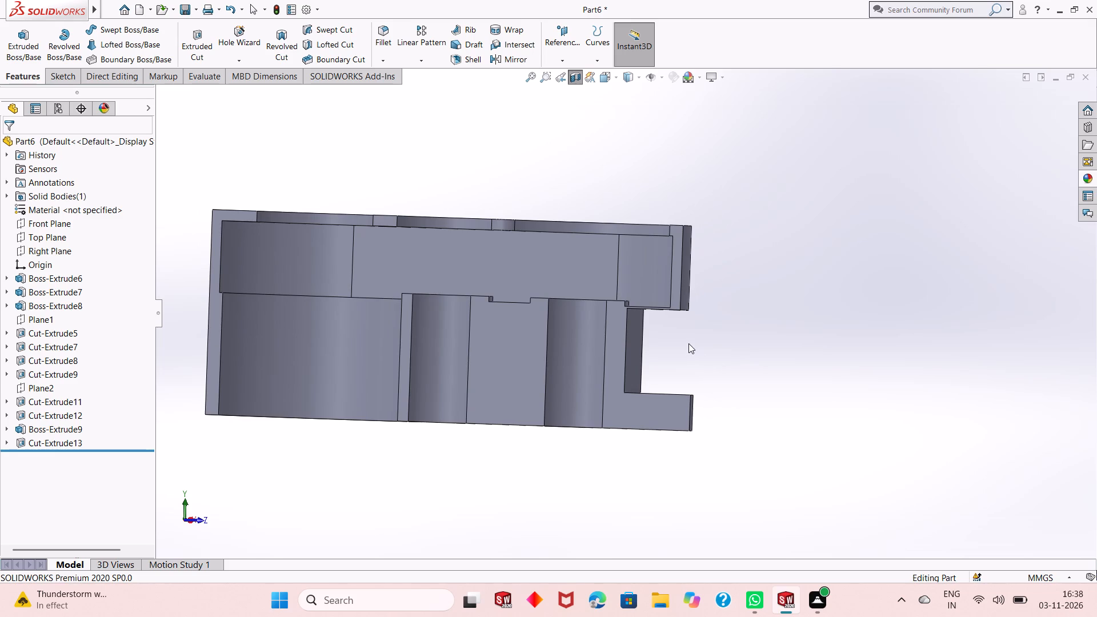
middle_click_drag(688, 343, 692, 279)
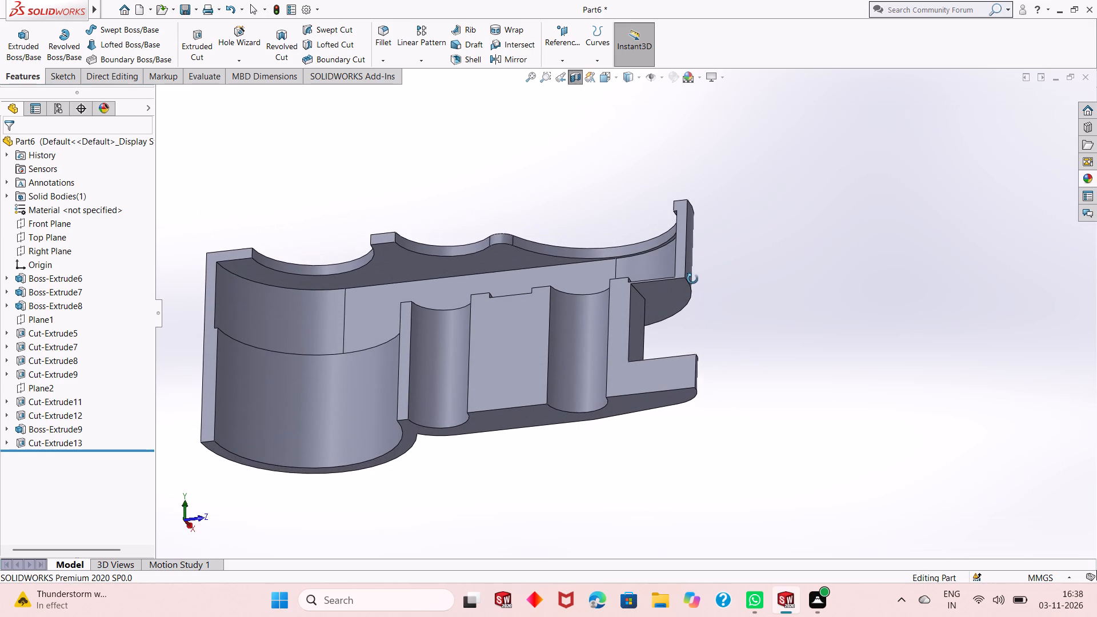
middle_click_drag(692, 279, 692, 278)
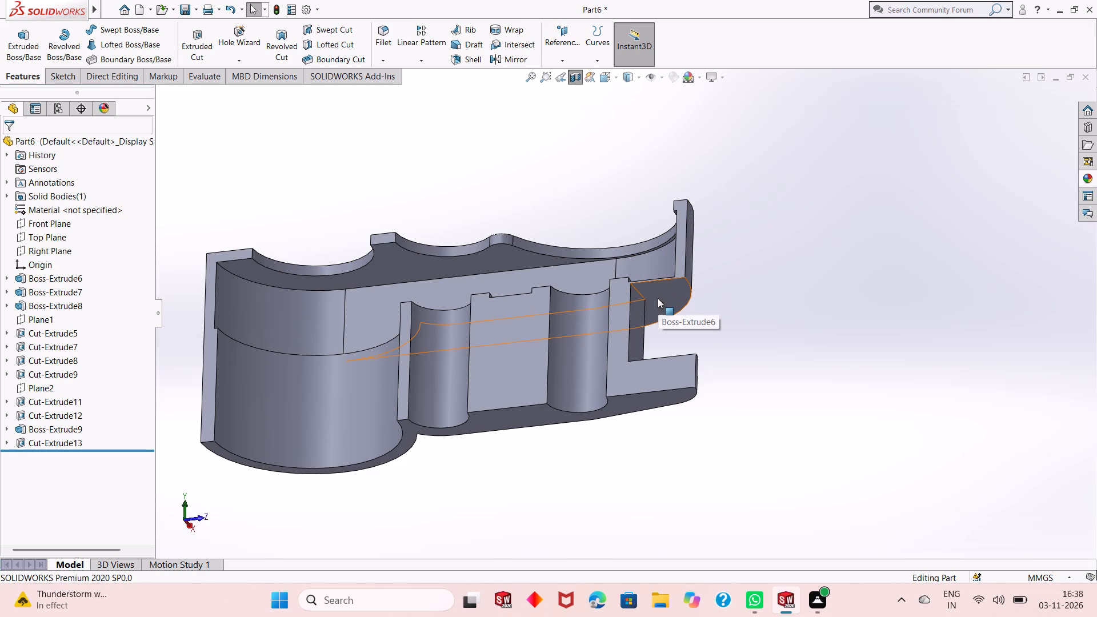
left_click(658, 298)
middle_click_drag(807, 179, 802, 222)
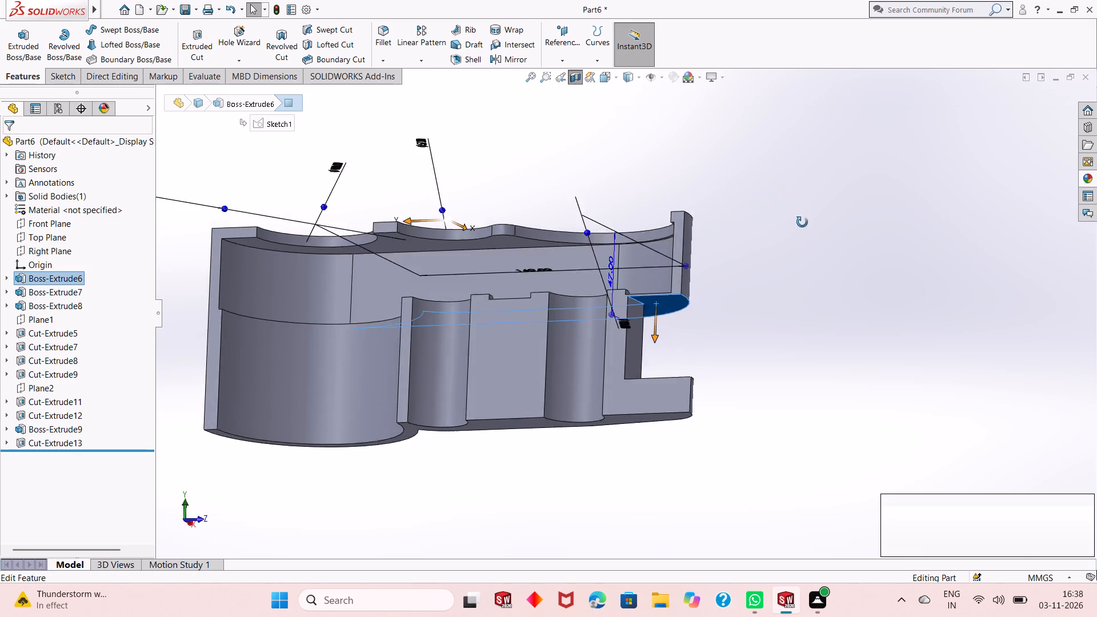
middle_click_drag(802, 222, 771, 301)
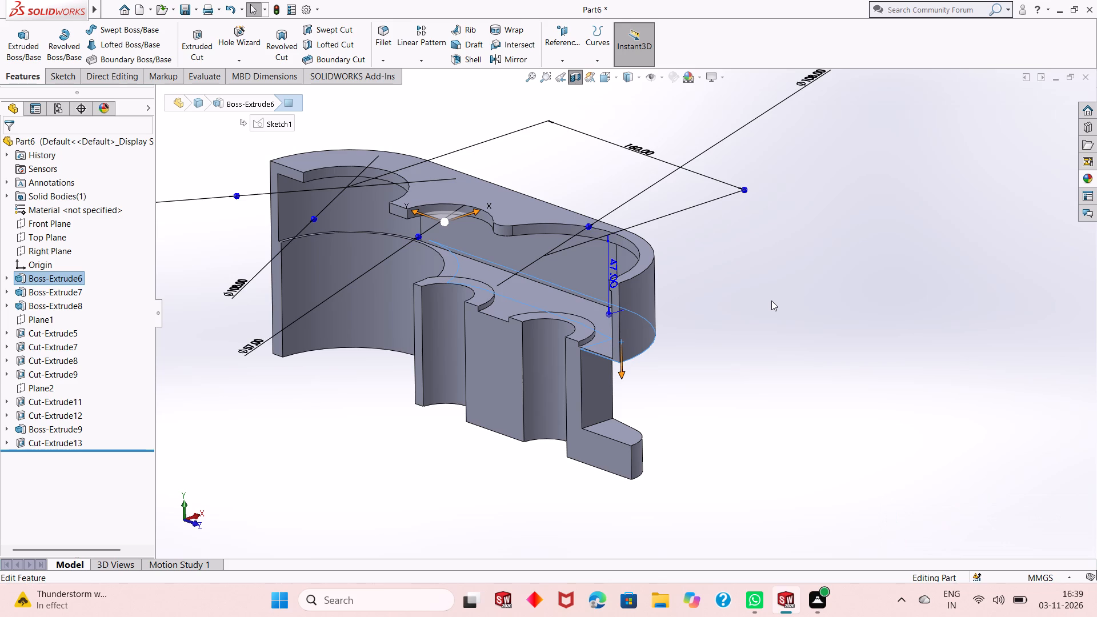
Set the blind depth of the upper obround body's extrusion, Boss-Extrude6, to 53 mm.
left_click(773, 310)
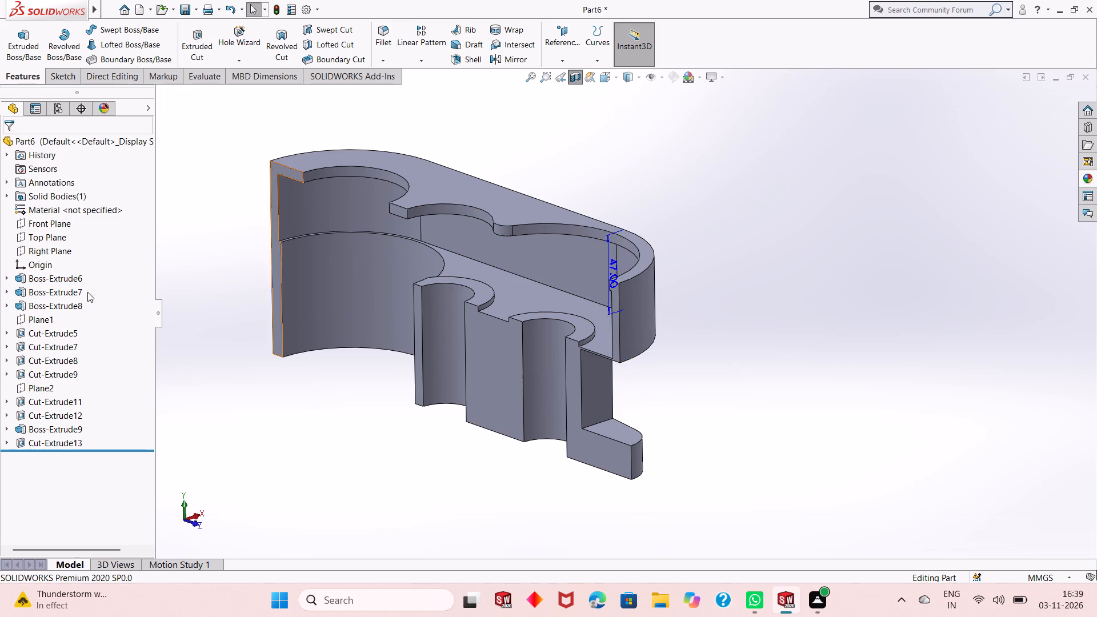
left_click(70, 277)
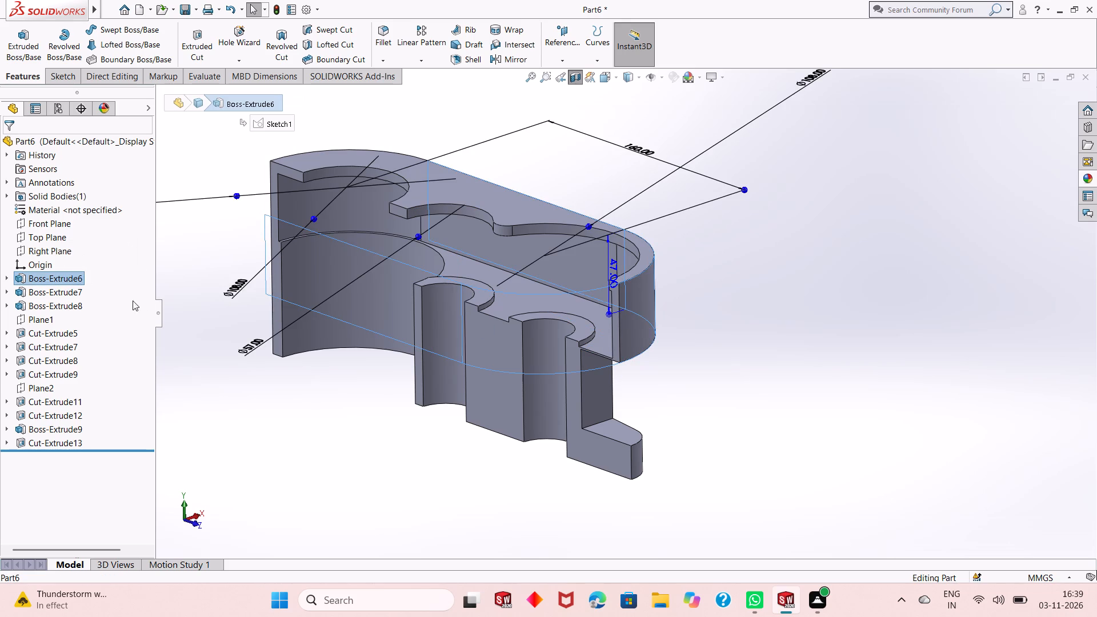
left_click(72, 276)
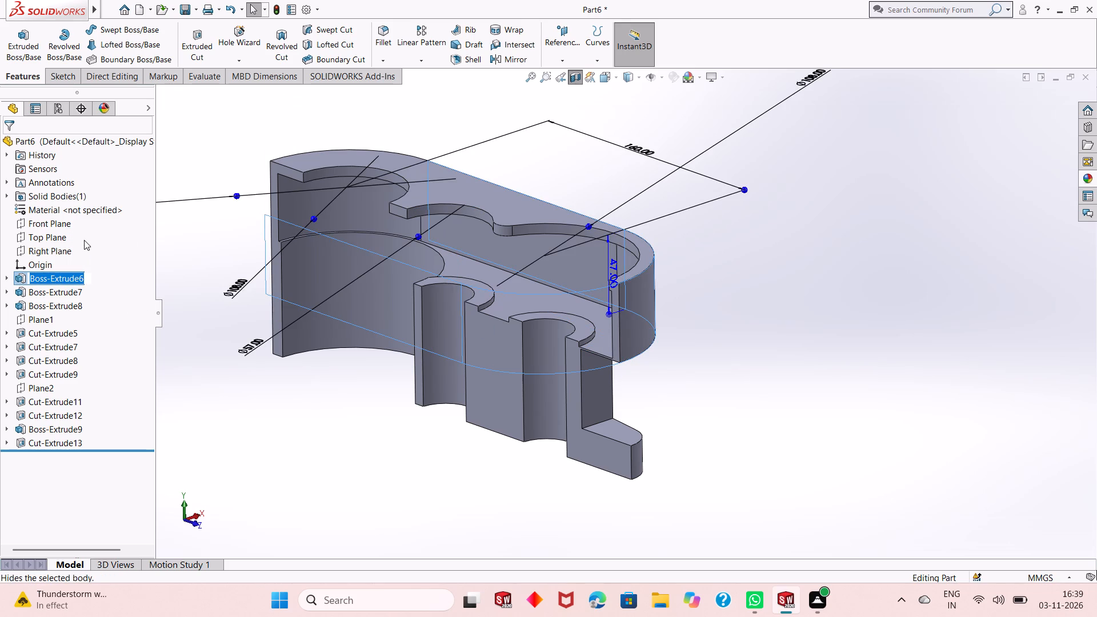
left_click(762, 330)
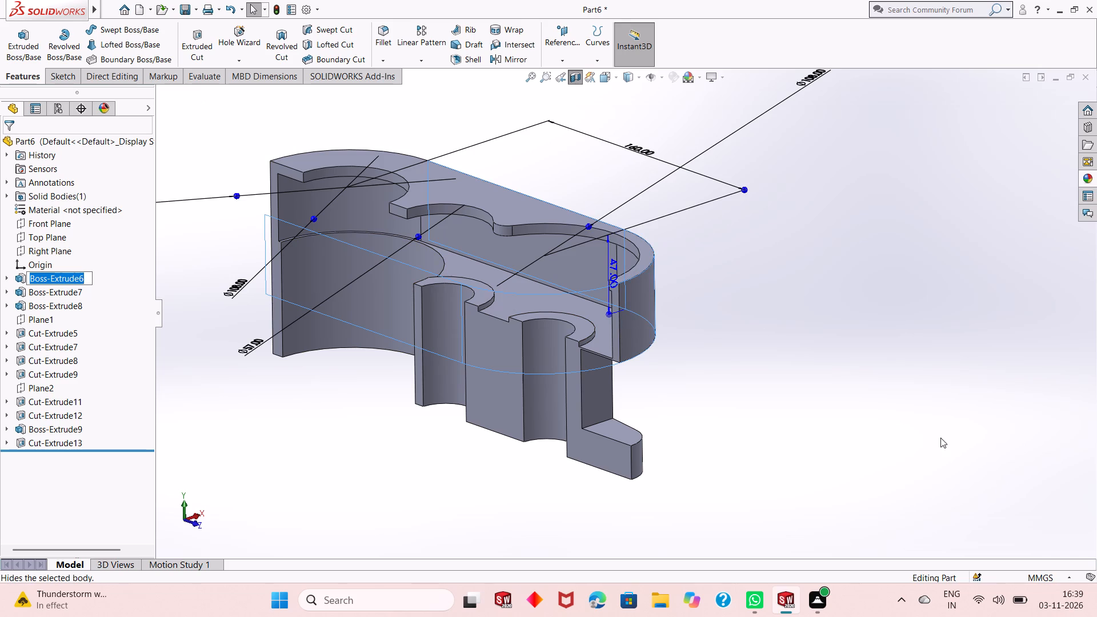
scroll(485, 388, "up", 2)
scroll(411, 312, "down", 2)
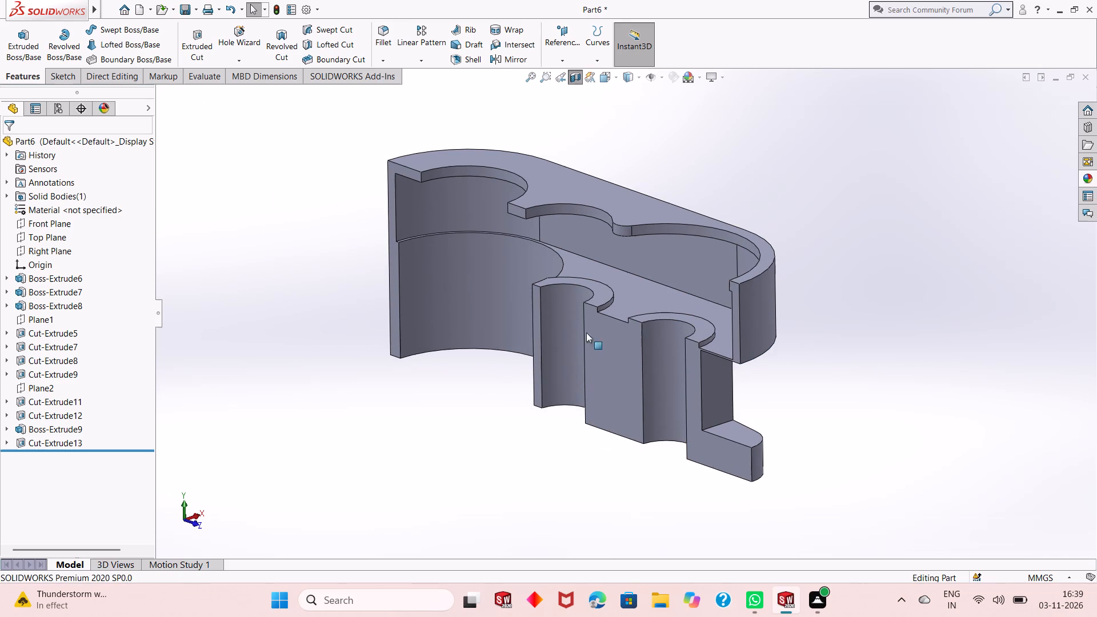
left_click(69, 275)
left_click(78, 237)
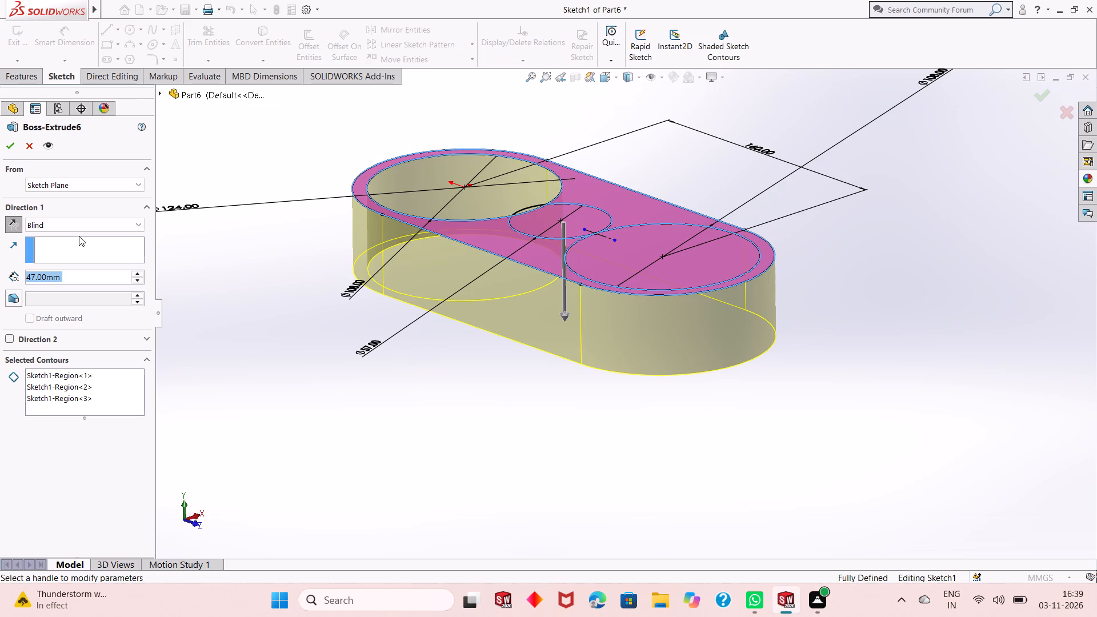
type("53")
key("Return")
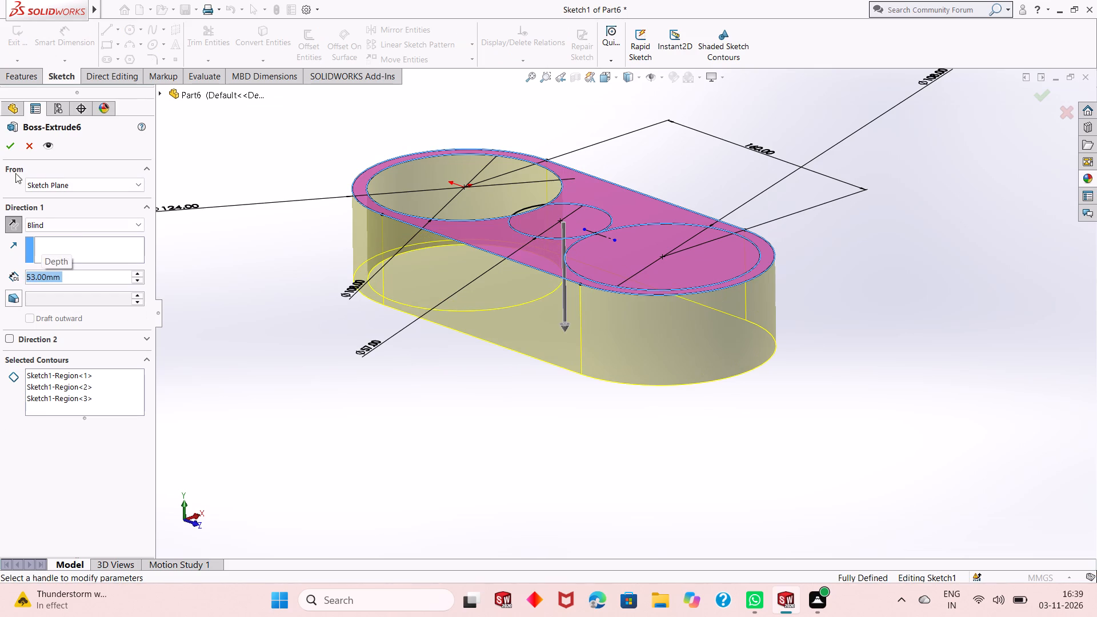
left_click(6, 146)
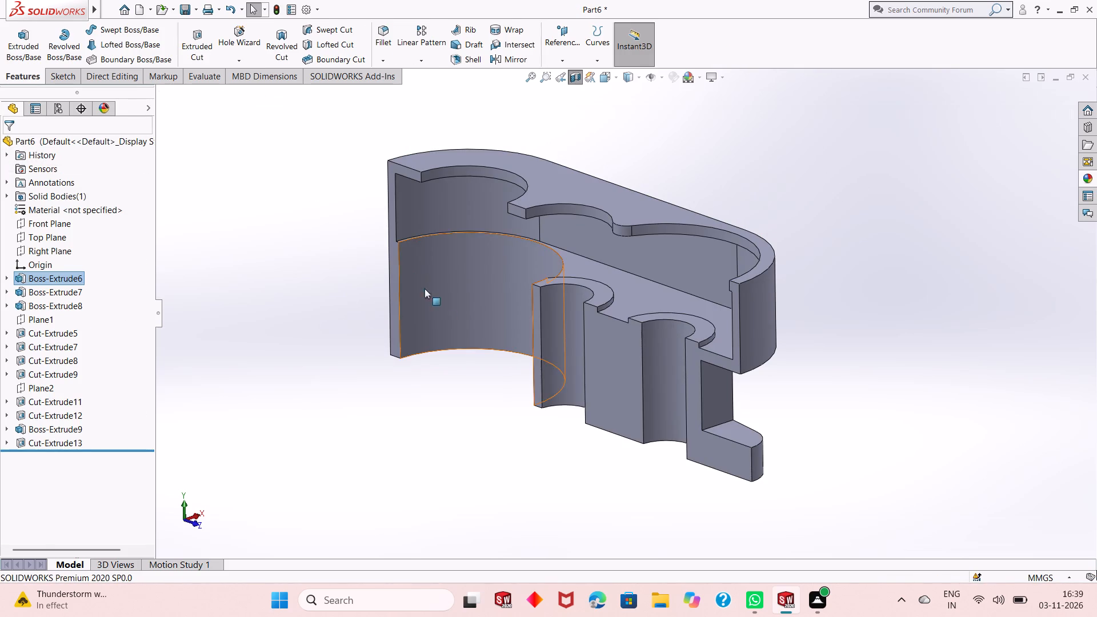
Examine the sectioned housing's upper wall, pocket floor, underside and outer side faces after the depth edit.
middle_click_drag(824, 413, 859, 372)
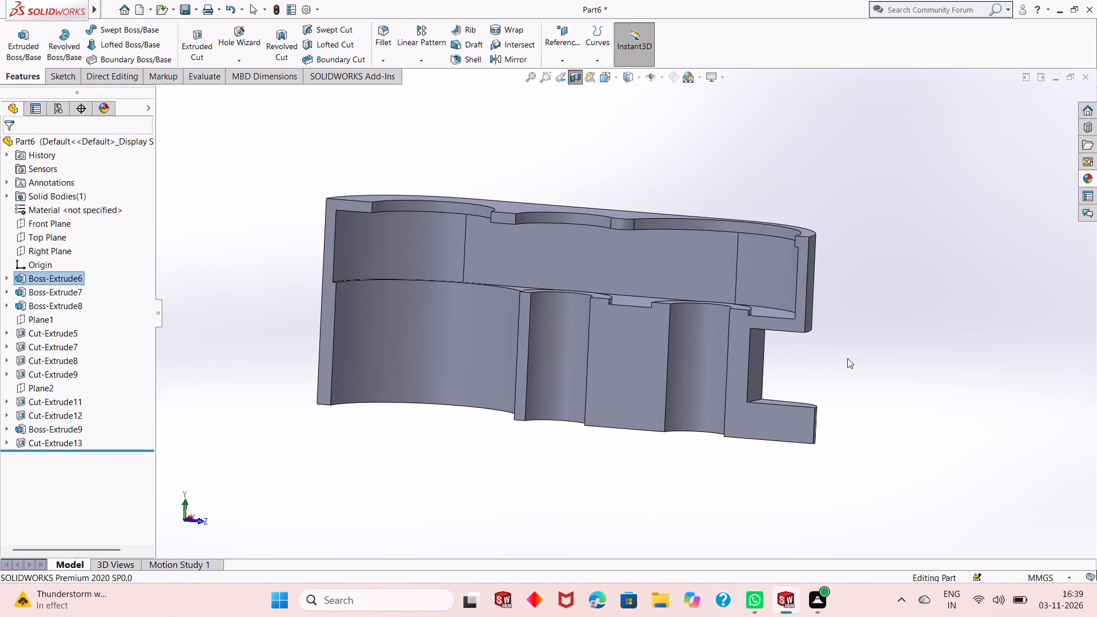
middle_click_drag(847, 358, 856, 332)
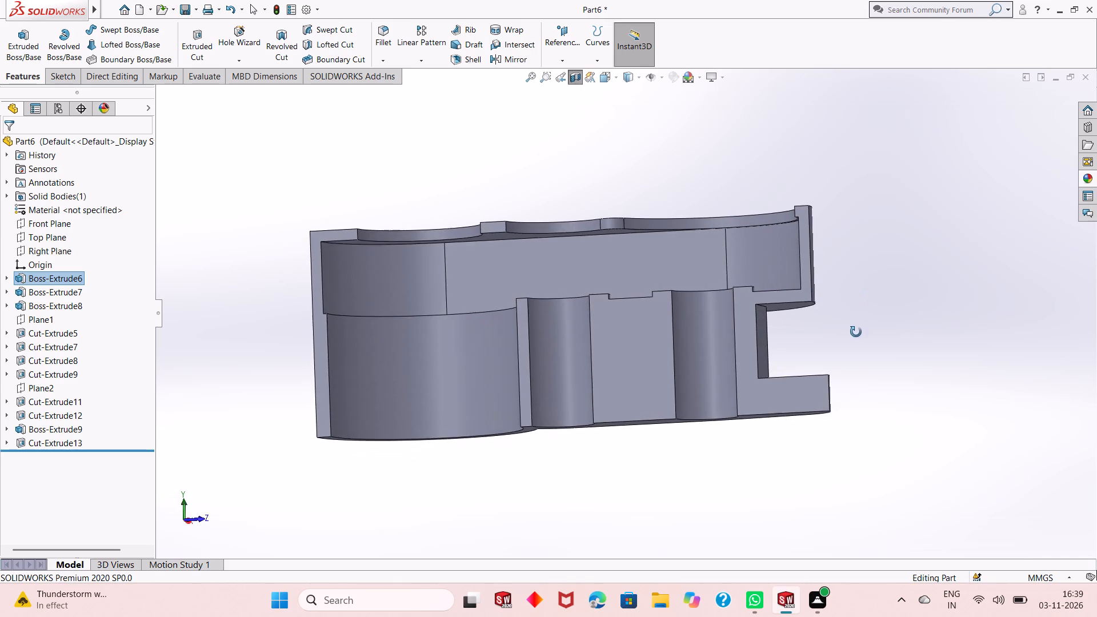
middle_click_drag(856, 332, 847, 377)
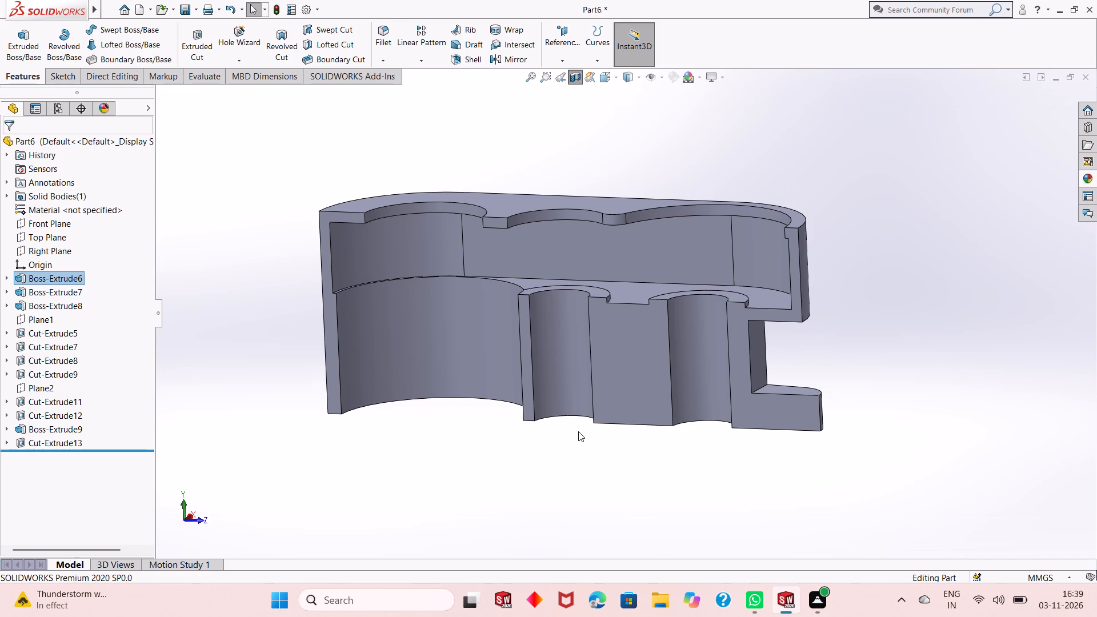
middle_click_drag(578, 431, 594, 370)
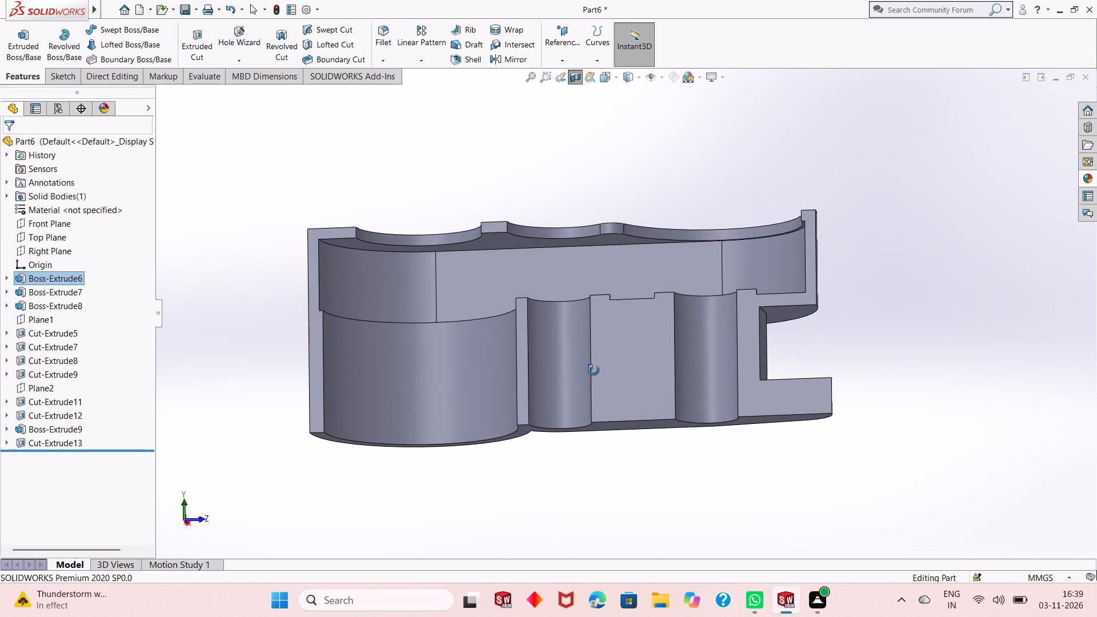
middle_click_drag(594, 370, 582, 293)
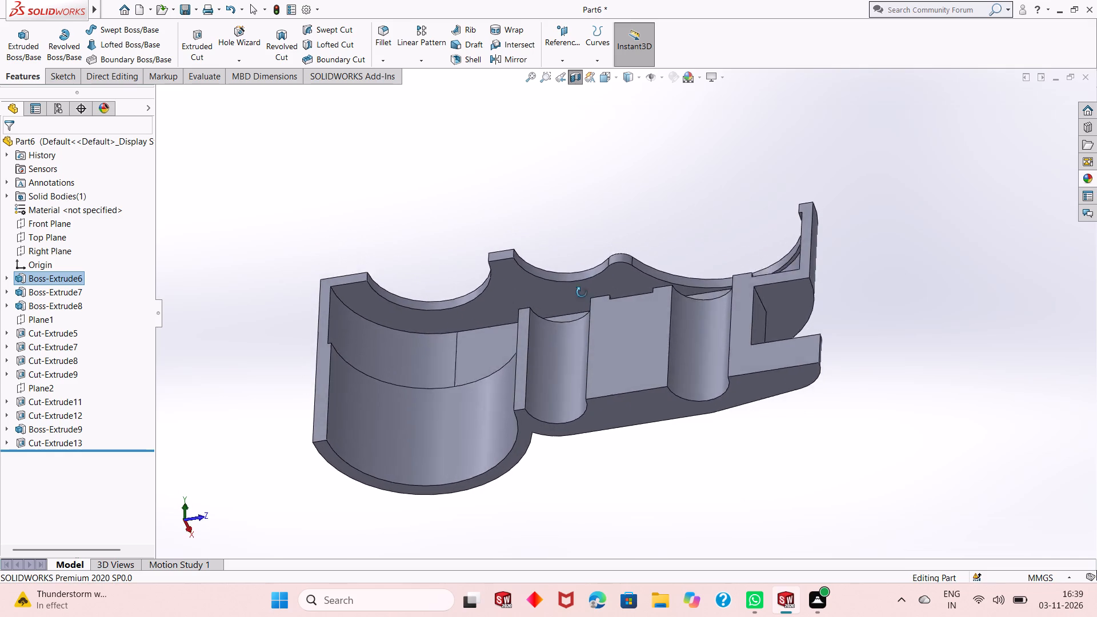
middle_click_drag(582, 293, 578, 444)
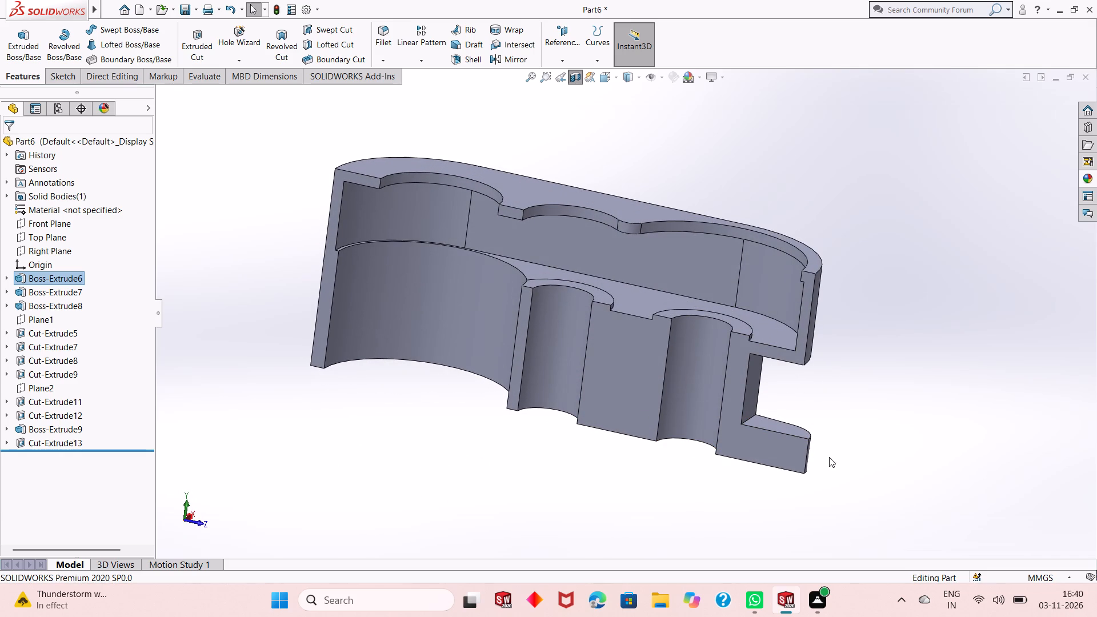
middle_click_drag(830, 458, 830, 322)
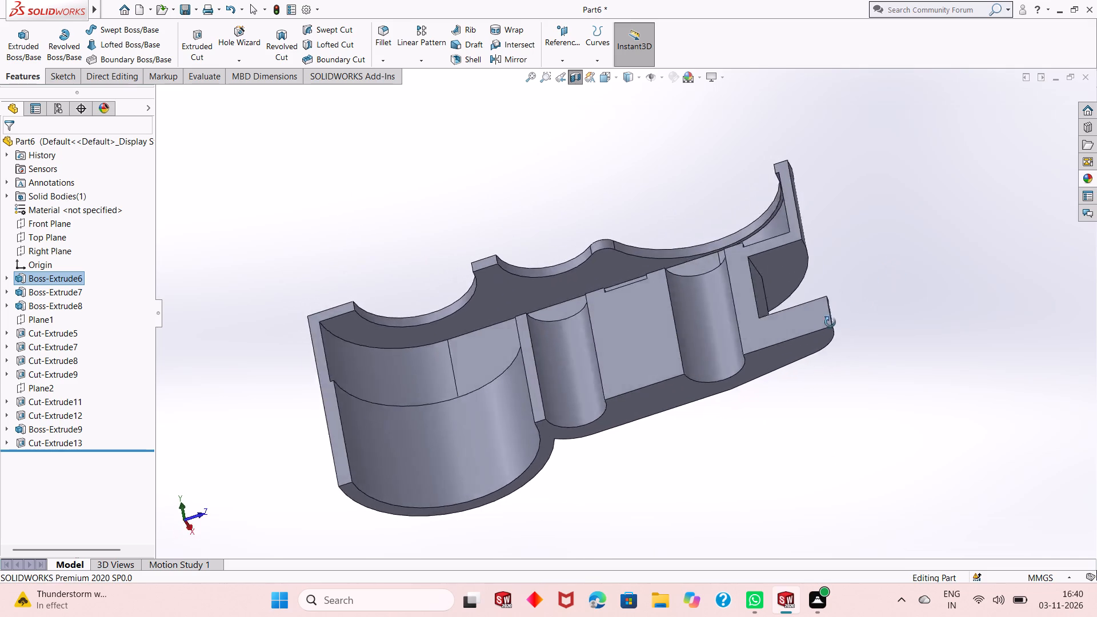
middle_click_drag(830, 322, 609, 284)
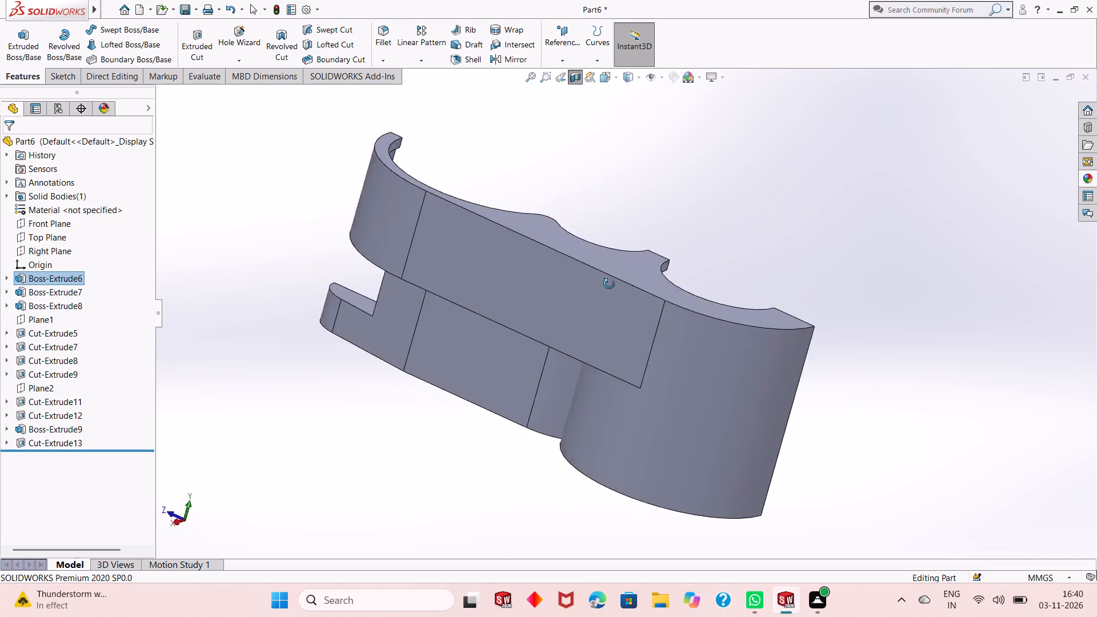
middle_click_drag(609, 284, 830, 396)
middle_click_drag(824, 378, 880, 284)
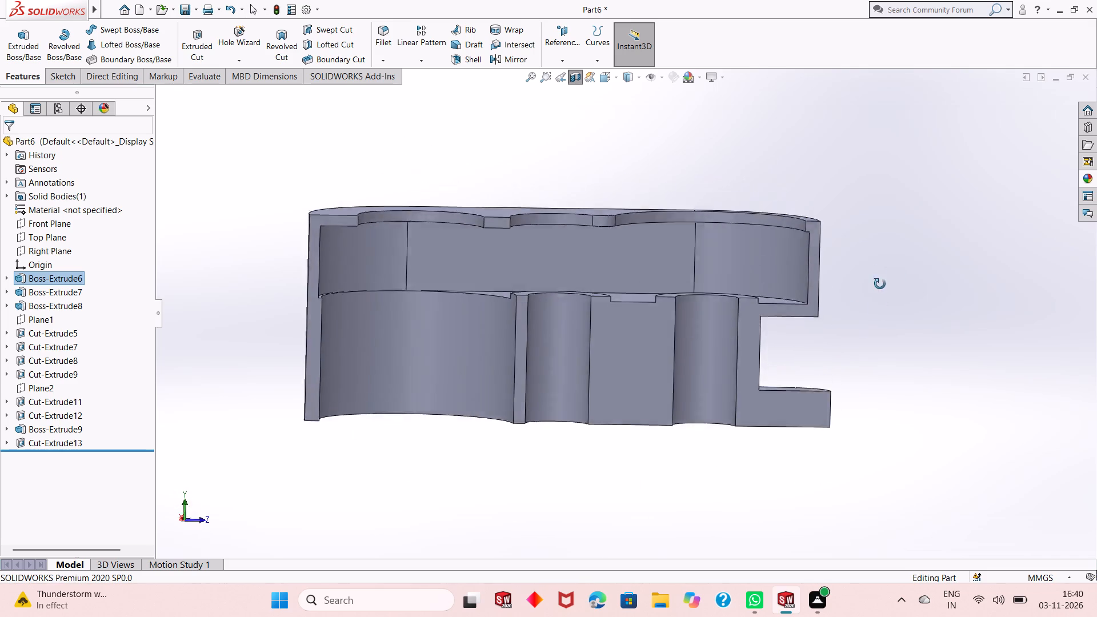
middle_click_drag(880, 284, 827, 351)
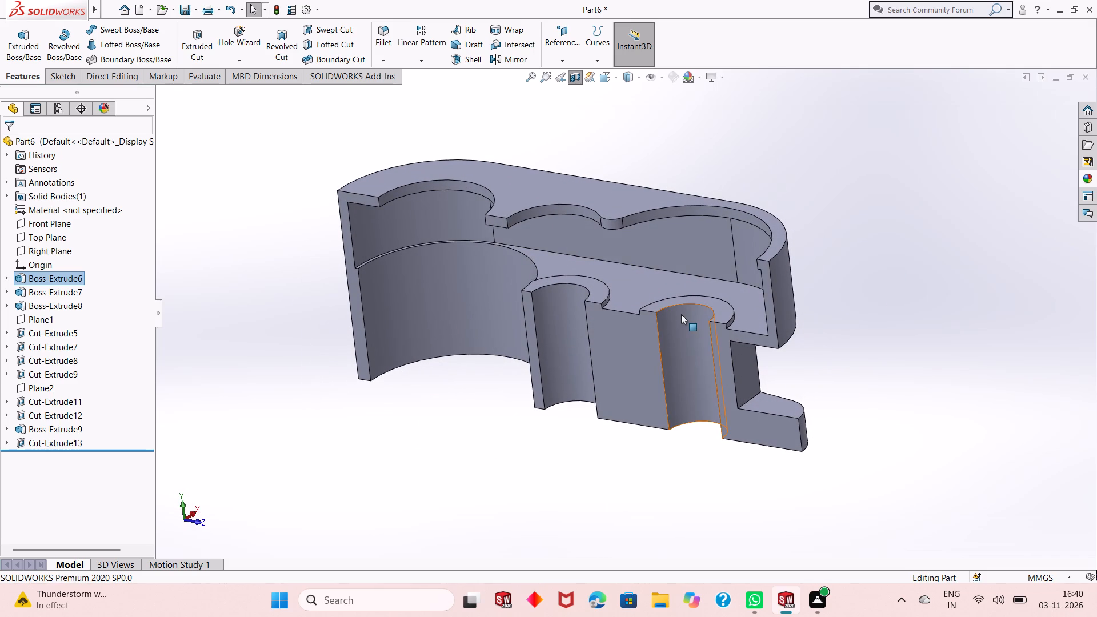
Inspect the cutaway's round bosses, bores and pocket floor from above and below.
scroll(681, 314, "down", 1)
middle_click_drag(537, 457, 543, 435)
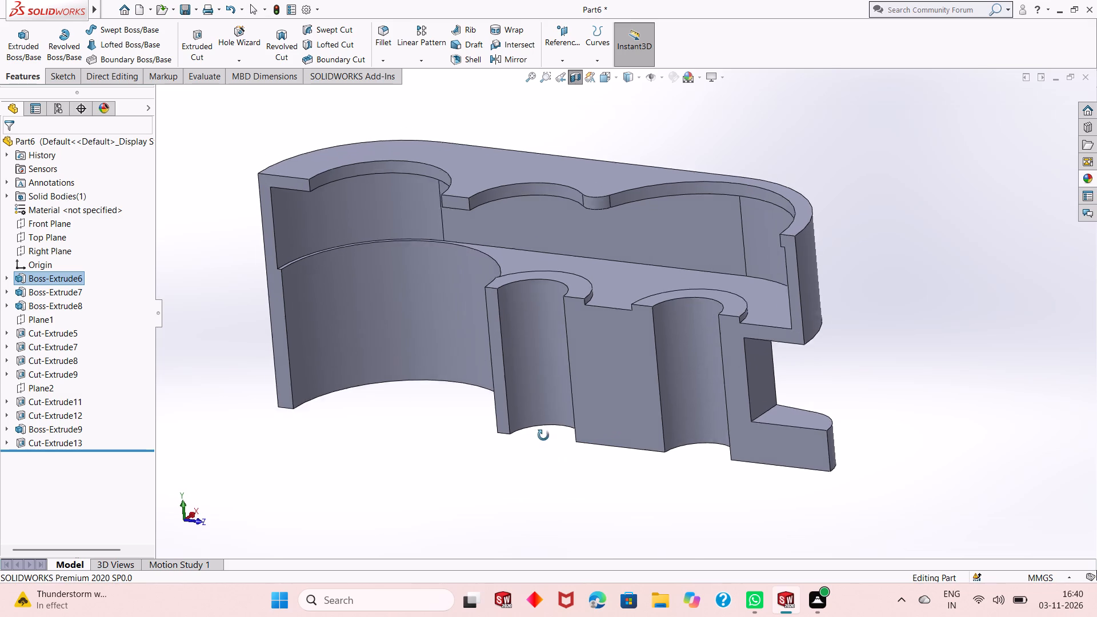
middle_click_drag(543, 435, 535, 356)
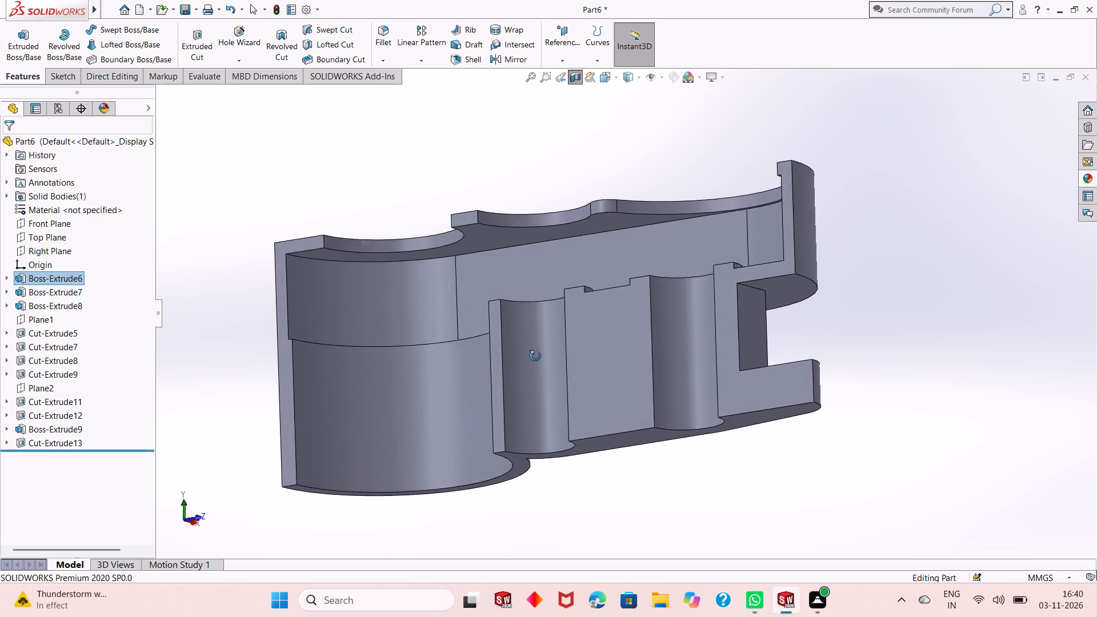
middle_click_drag(535, 356, 520, 420)
scroll(520, 420, "up", 2)
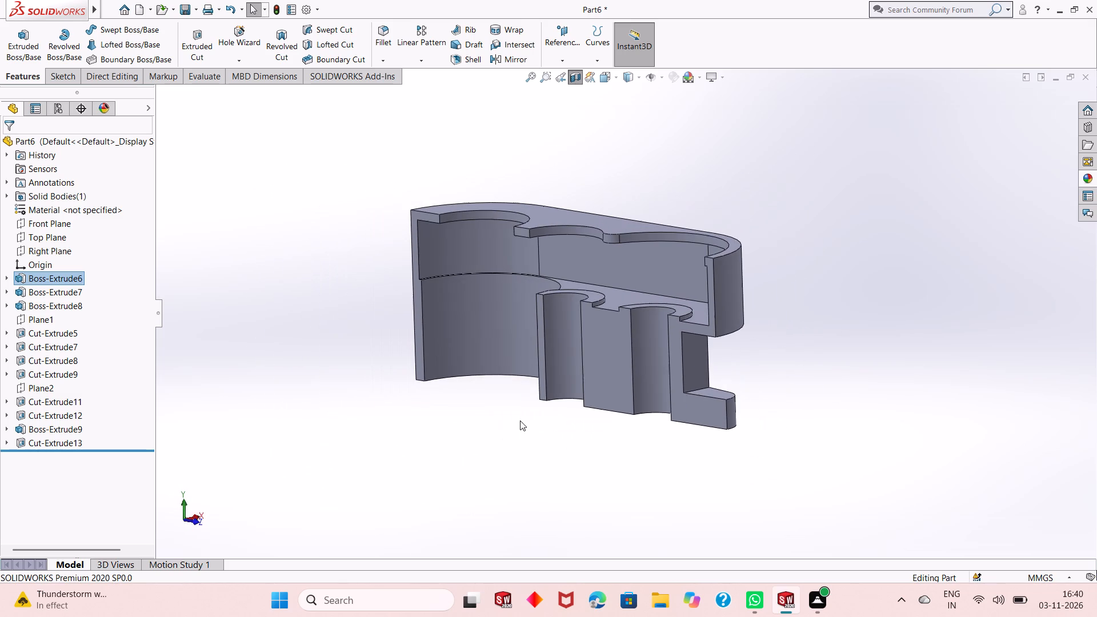
middle_click_drag(754, 367, 750, 325)
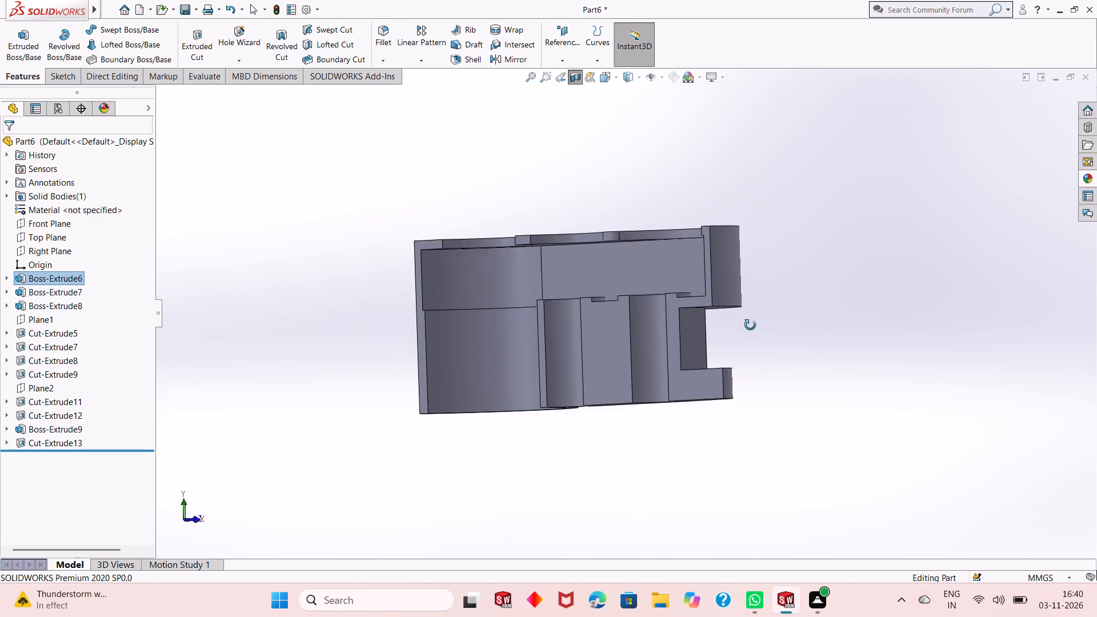
middle_click_drag(750, 325, 761, 371)
scroll(603, 354, "up", 1)
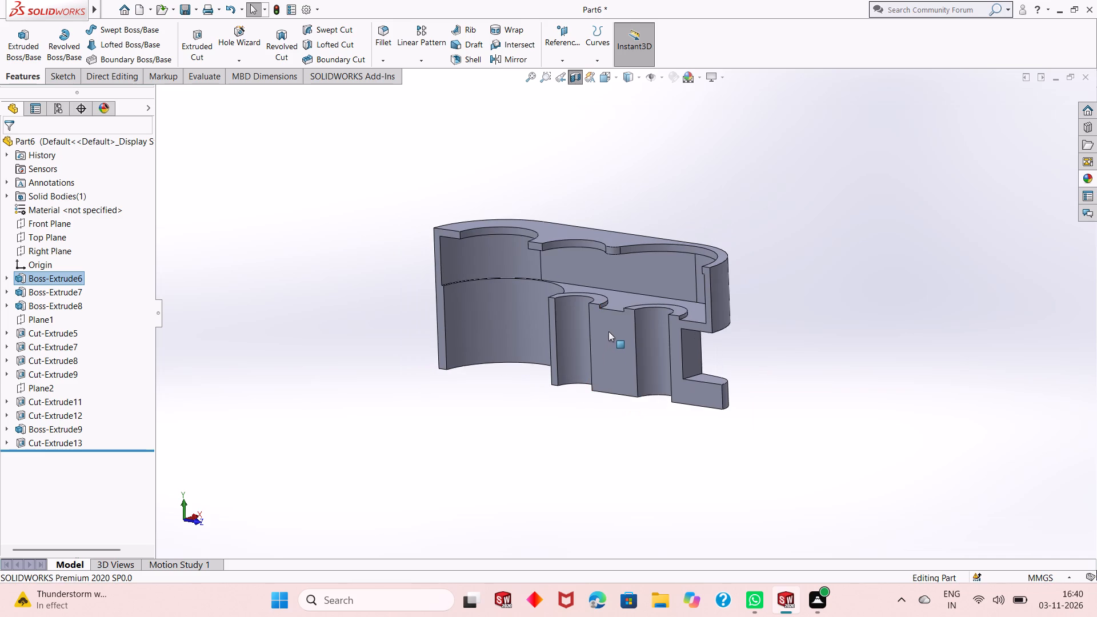
scroll(618, 269, "down", 2)
middle_click_drag(863, 371, 864, 407)
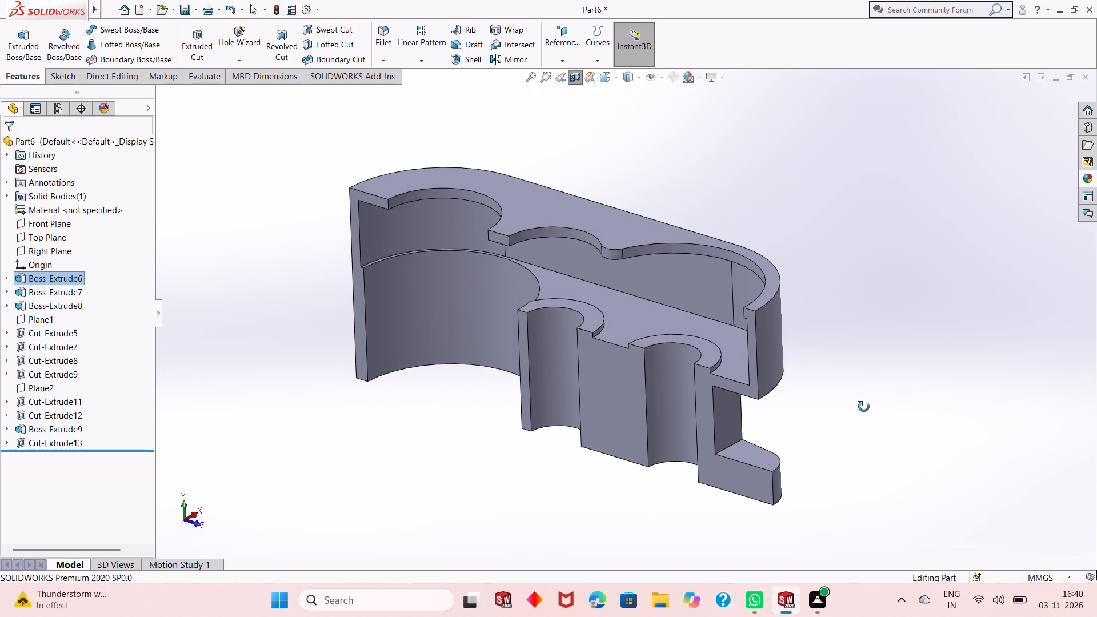
middle_click_drag(864, 407, 864, 430)
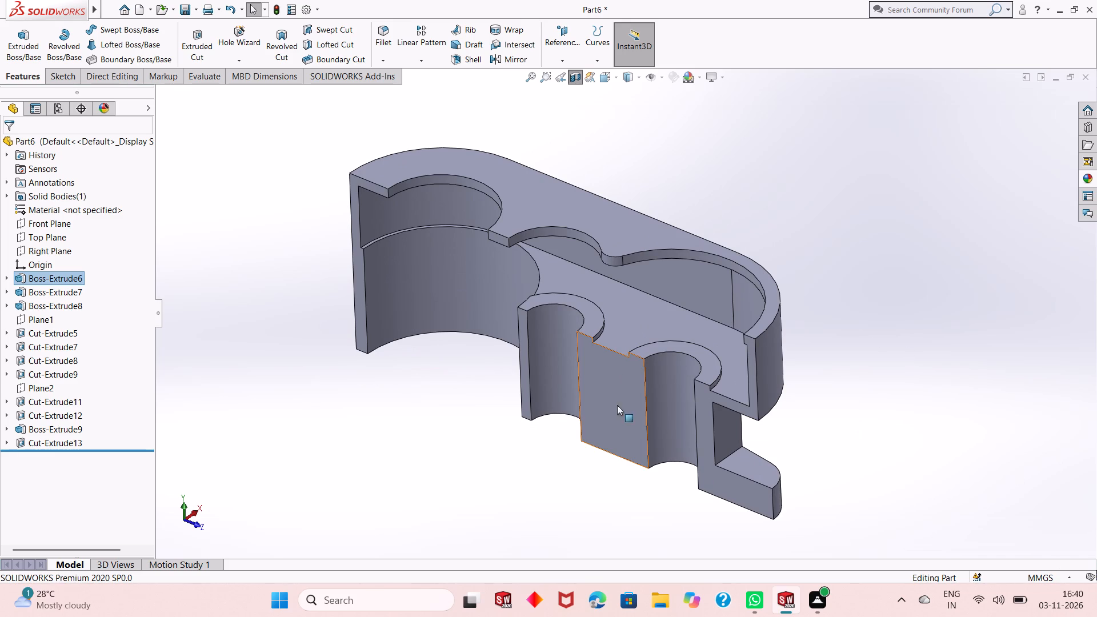
Examine the sectioned profile from the side, comparing the upper pocket, bores and the notch above the lower foot.
middle_click_drag(615, 475, 602, 327)
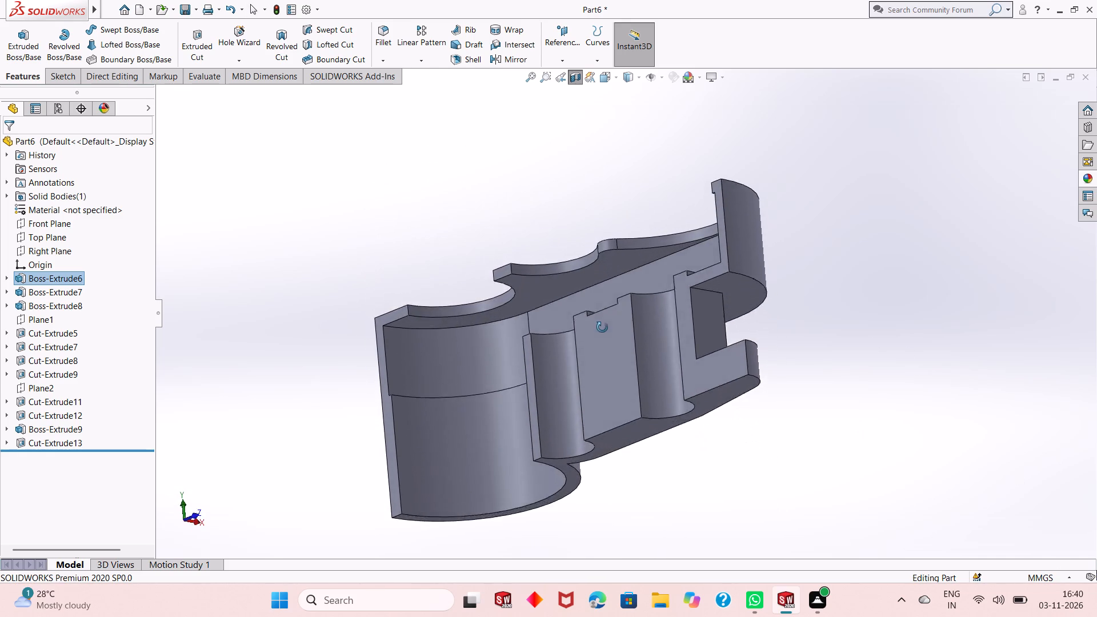
middle_click_drag(602, 327, 602, 384)
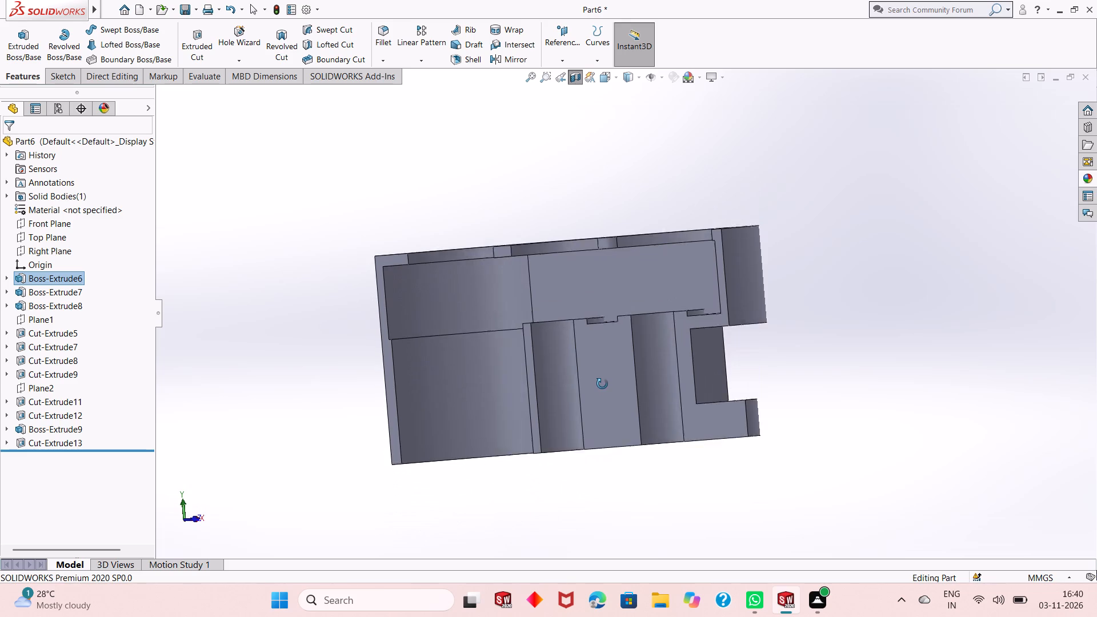
middle_click_drag(602, 384, 616, 400)
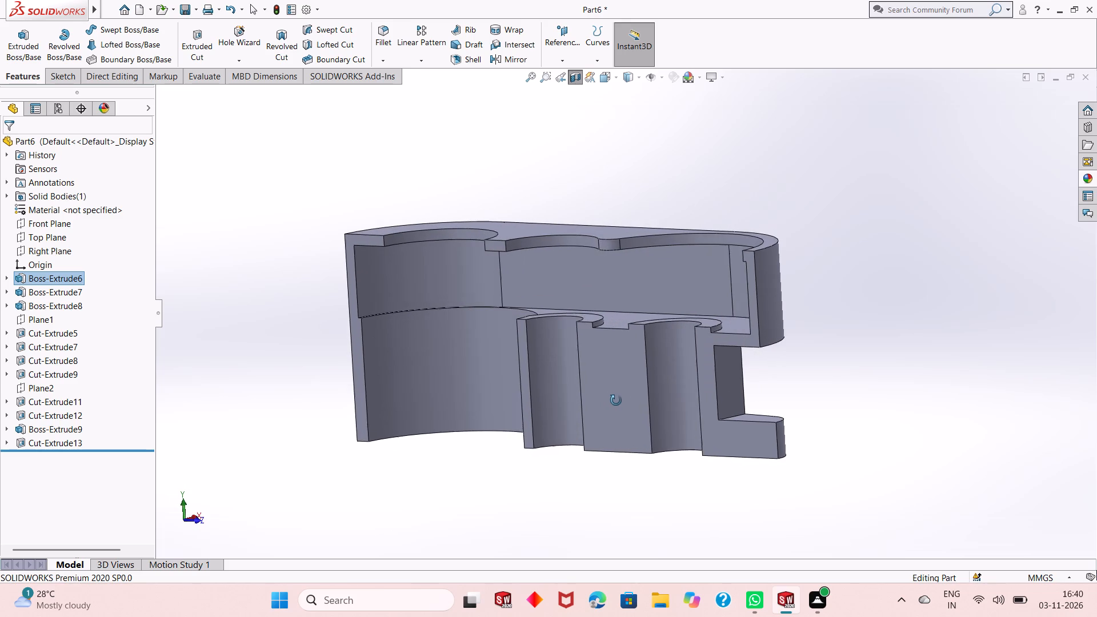
middle_click_drag(616, 400, 630, 387)
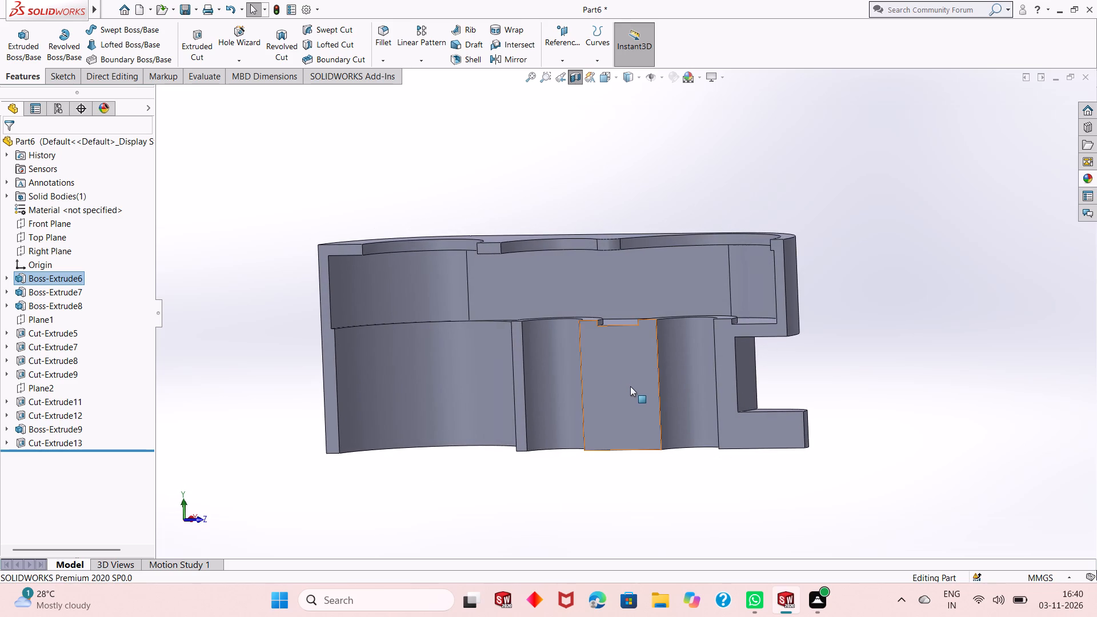
middle_click_drag(817, 376, 844, 371)
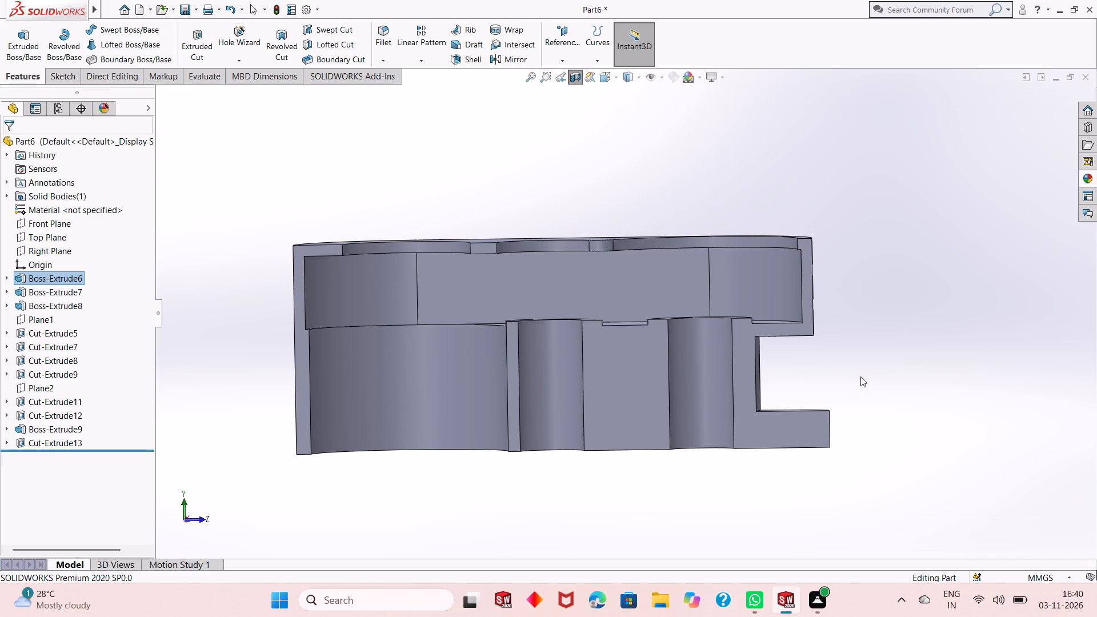
middle_click_drag(911, 348, 891, 392)
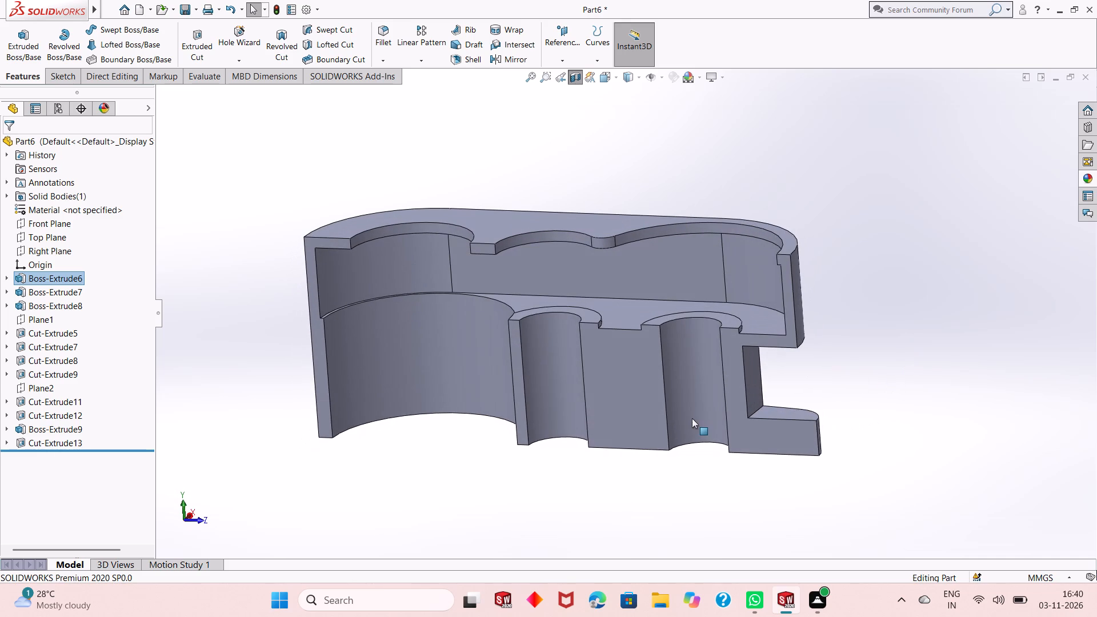
scroll(692, 418, "up", 1)
middle_click_drag(841, 378, 867, 359)
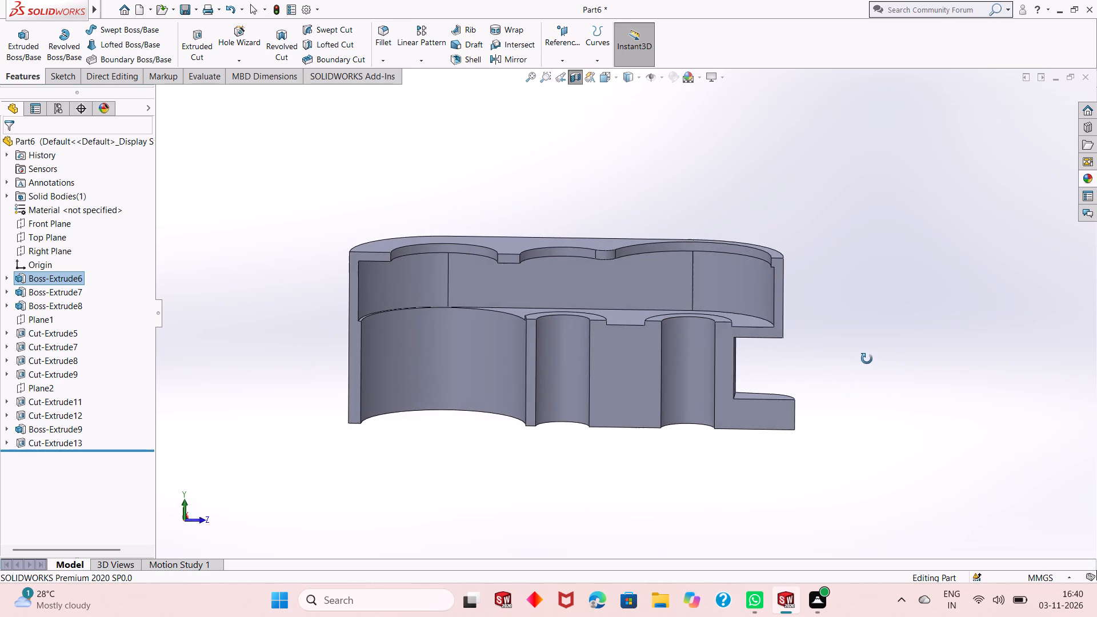
middle_click_drag(867, 359, 877, 342)
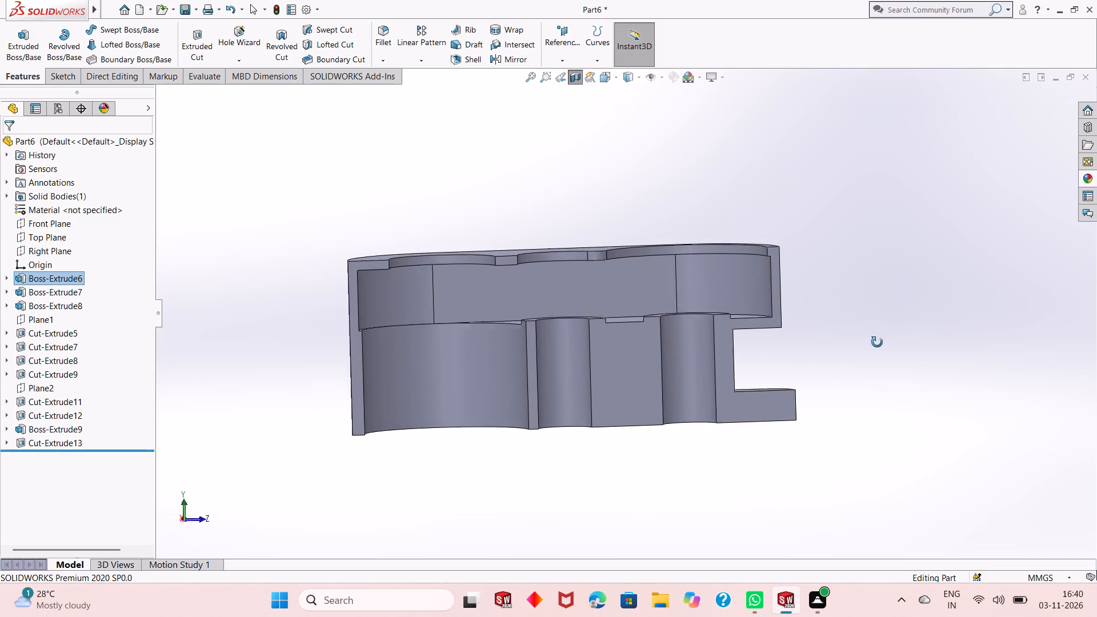
middle_click_drag(877, 342, 859, 377)
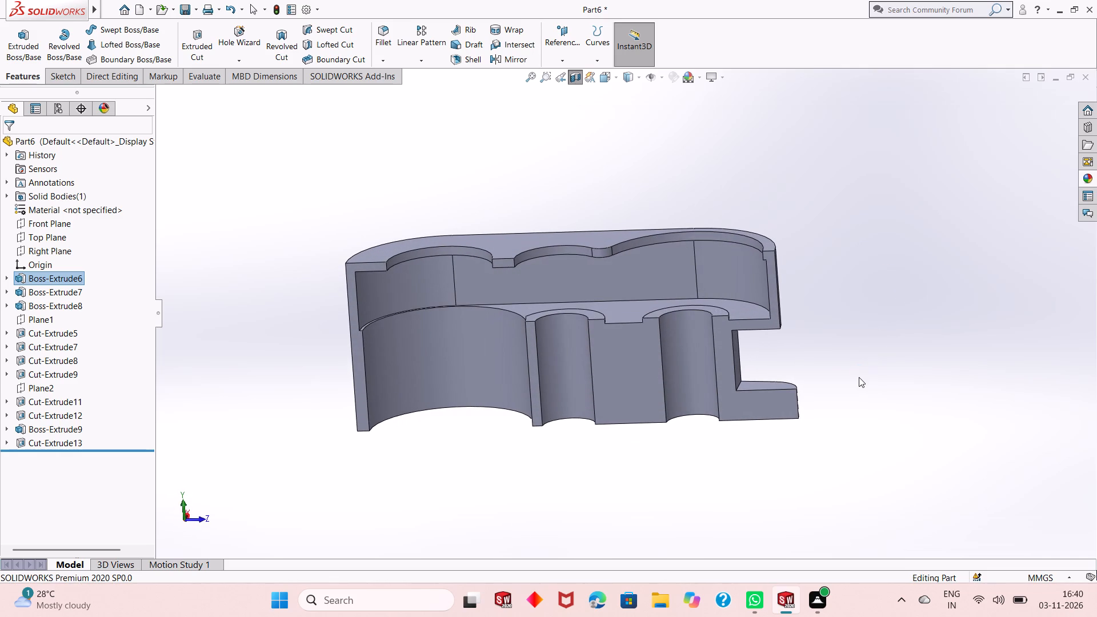
middle_click_drag(811, 364, 832, 371)
scroll(541, 389, "up", 2)
scroll(519, 254, "down", 2)
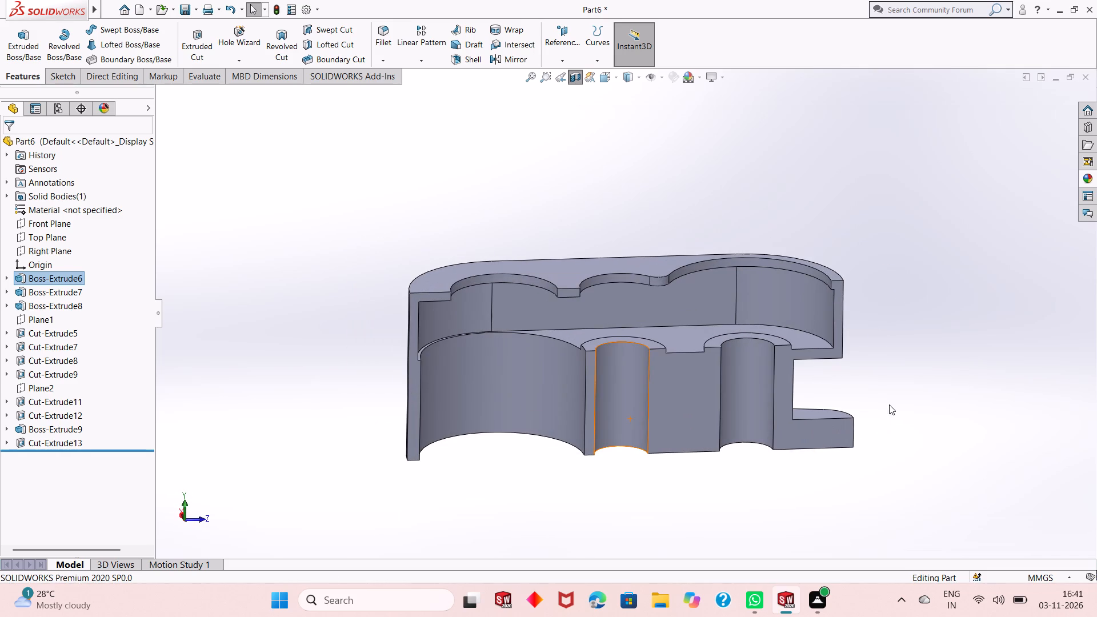
Examine the sectioned housing's bores, pocket floor, underside and side notch from several angles.
middle_click_drag(890, 416, 878, 424)
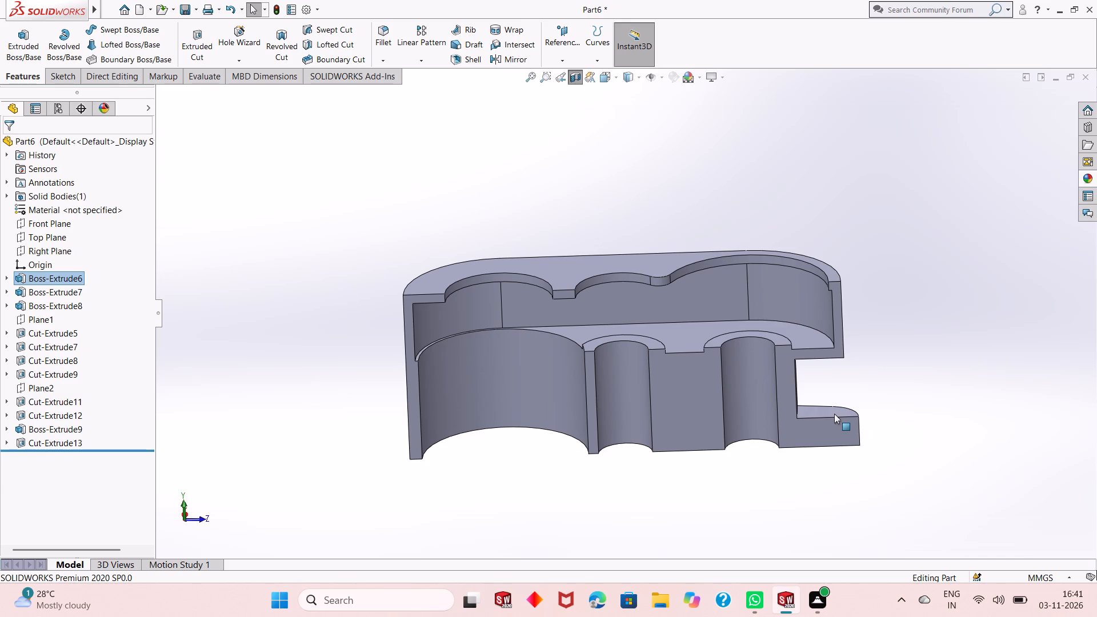
scroll(723, 458, "up", 2)
scroll(692, 287, "down", 1)
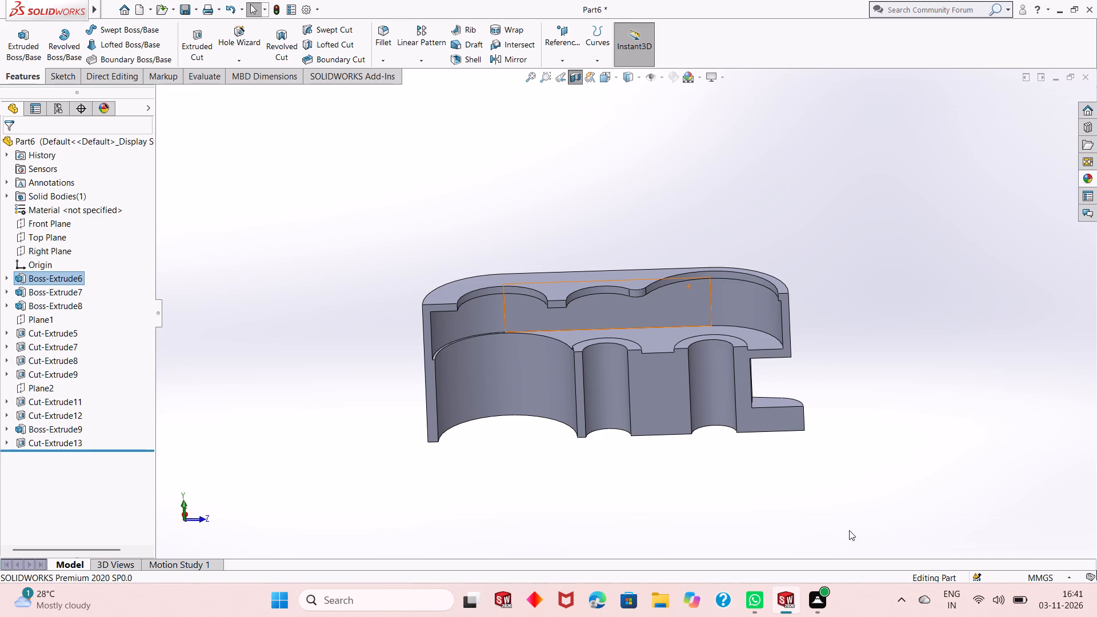
middle_click_drag(656, 451, 715, 368)
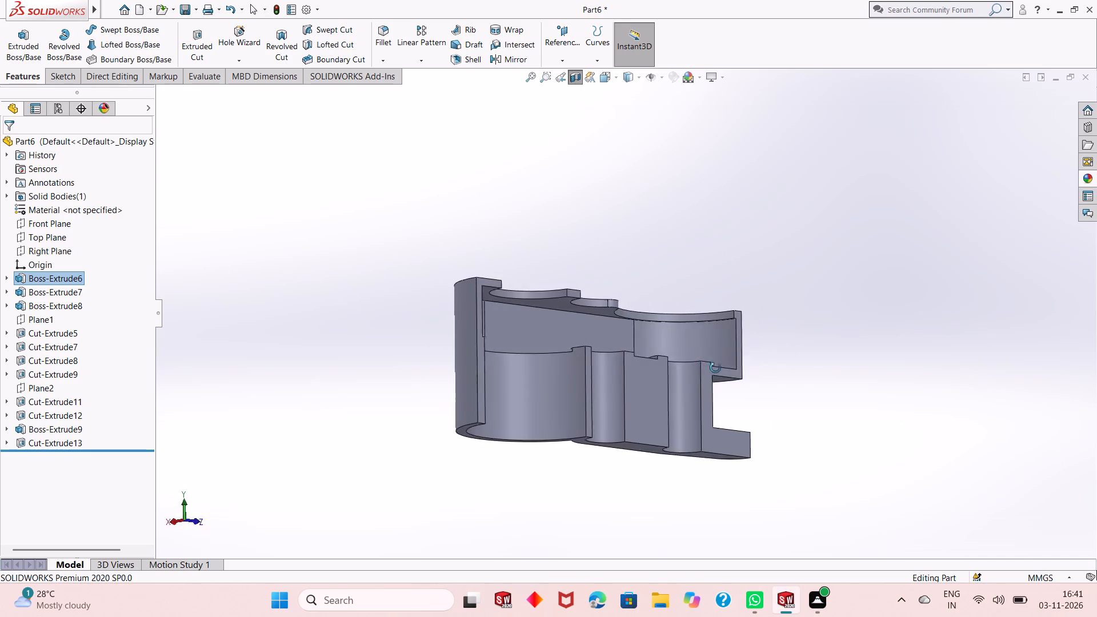
middle_click_drag(715, 368, 719, 419)
scroll(592, 360, "down", 2)
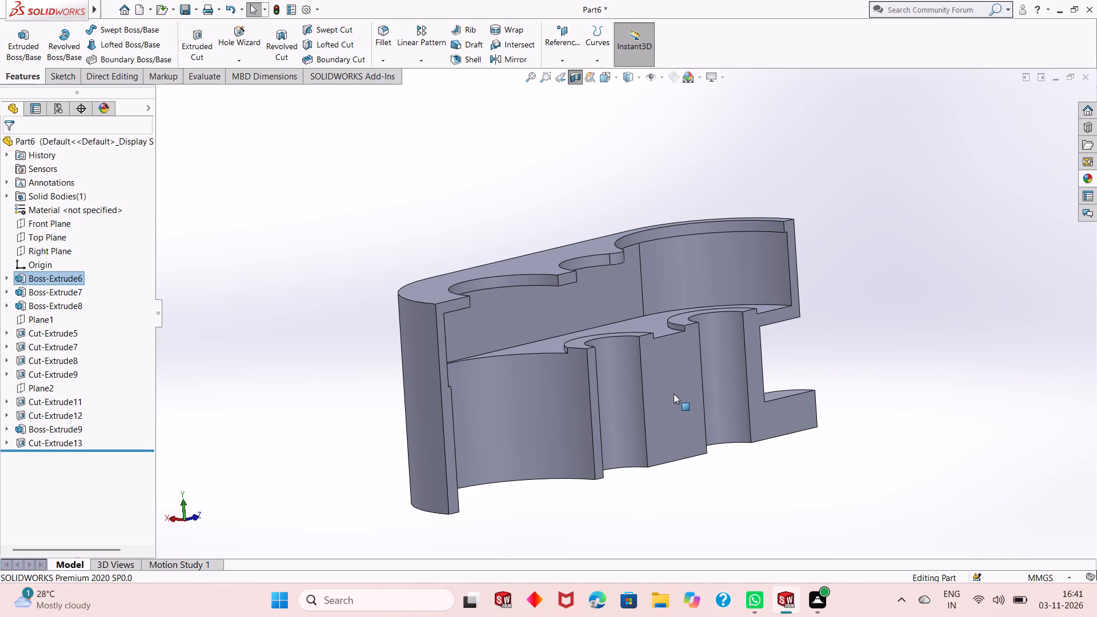
scroll(684, 394, "up", 1)
scroll(667, 338, "up", 2)
scroll(655, 320, "down", 1)
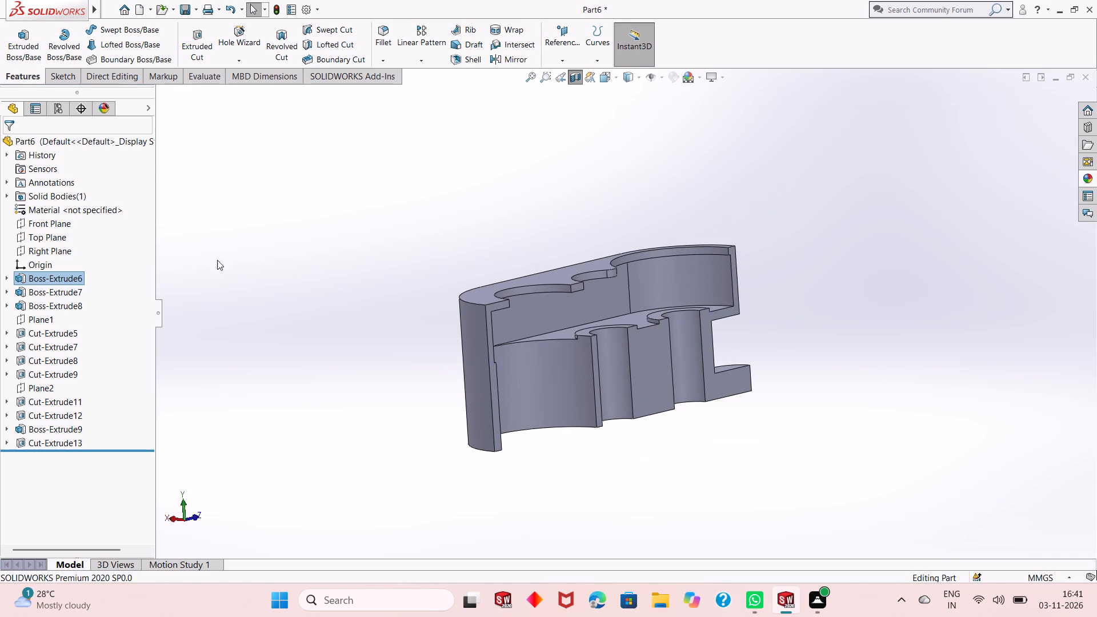
Turn off the section view of the housing.
left_click(574, 79)
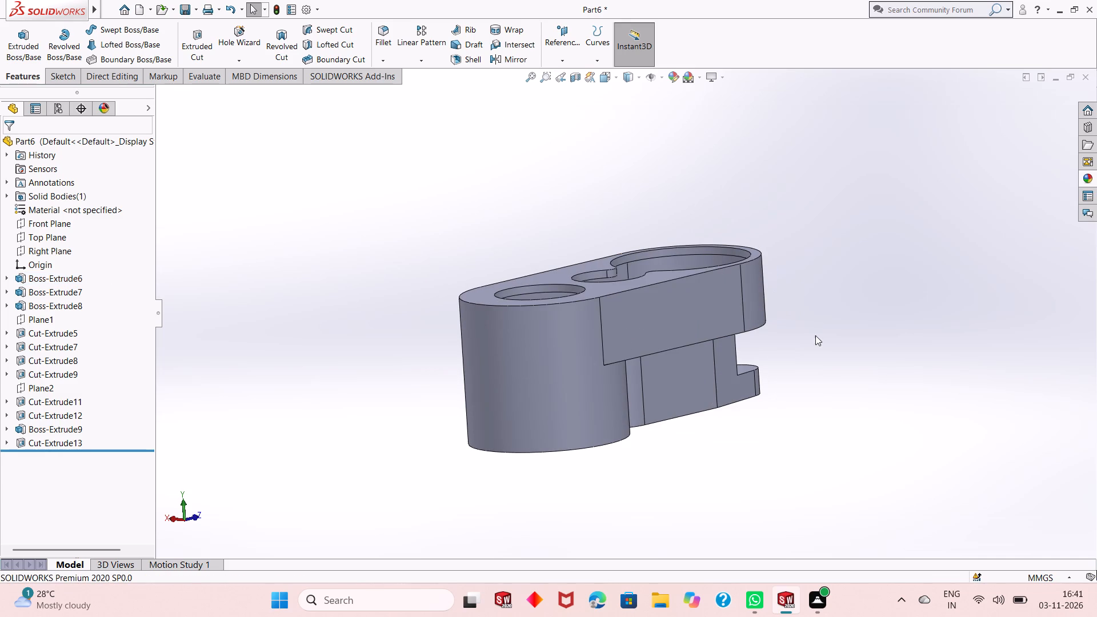
Inspect the complete housing's outer side walls, large cylinder, top openings and lower foot.
scroll(787, 398, "up", 1)
scroll(619, 345, "down", 1)
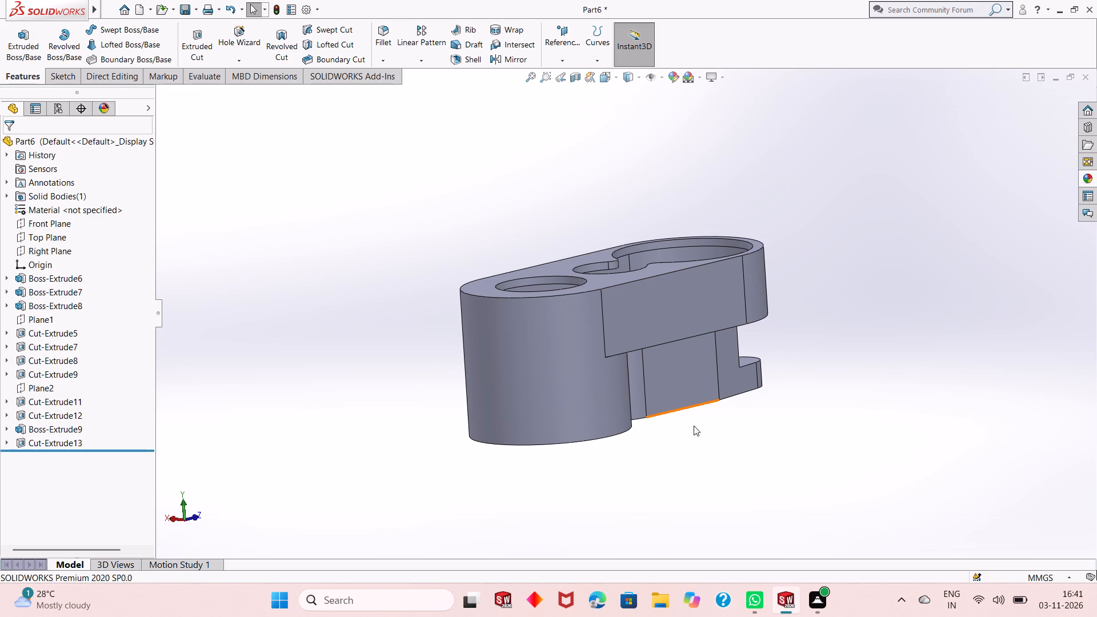
middle_click_drag(688, 437, 744, 381)
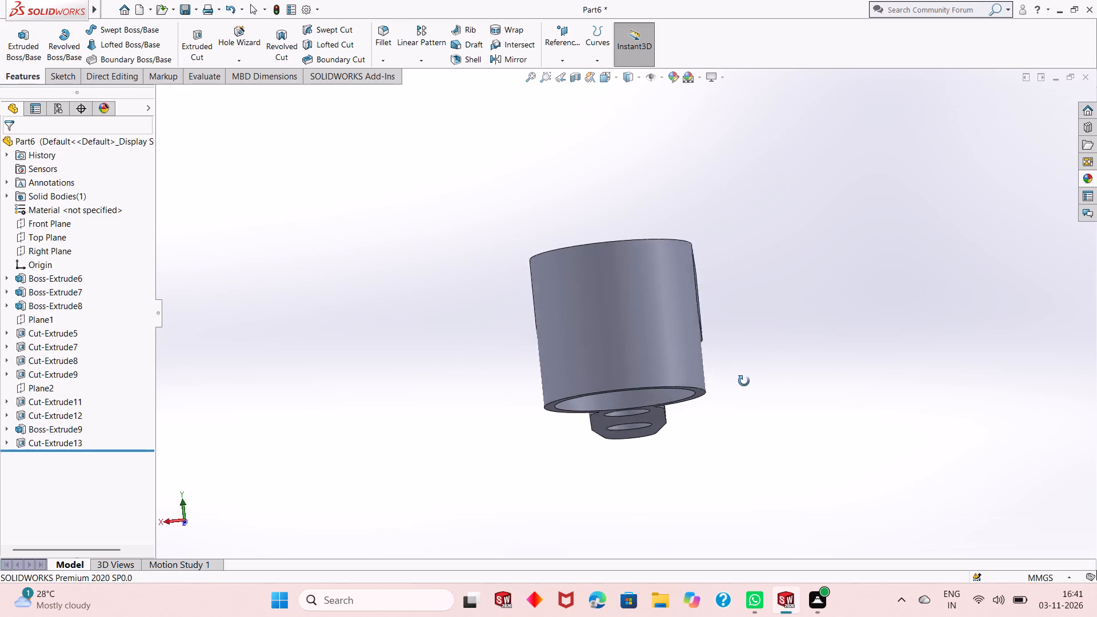
middle_click_drag(744, 381, 904, 401)
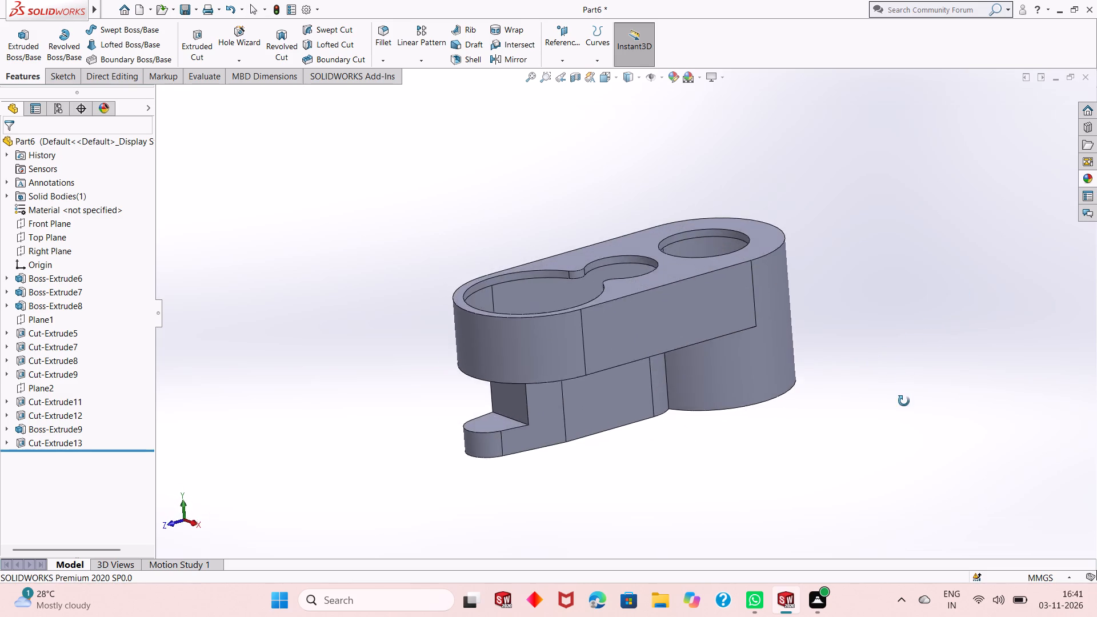
middle_click_drag(904, 401, 907, 416)
scroll(890, 345, "down", 1)
middle_click_drag(890, 345, 874, 396)
scroll(614, 219, "down", 1)
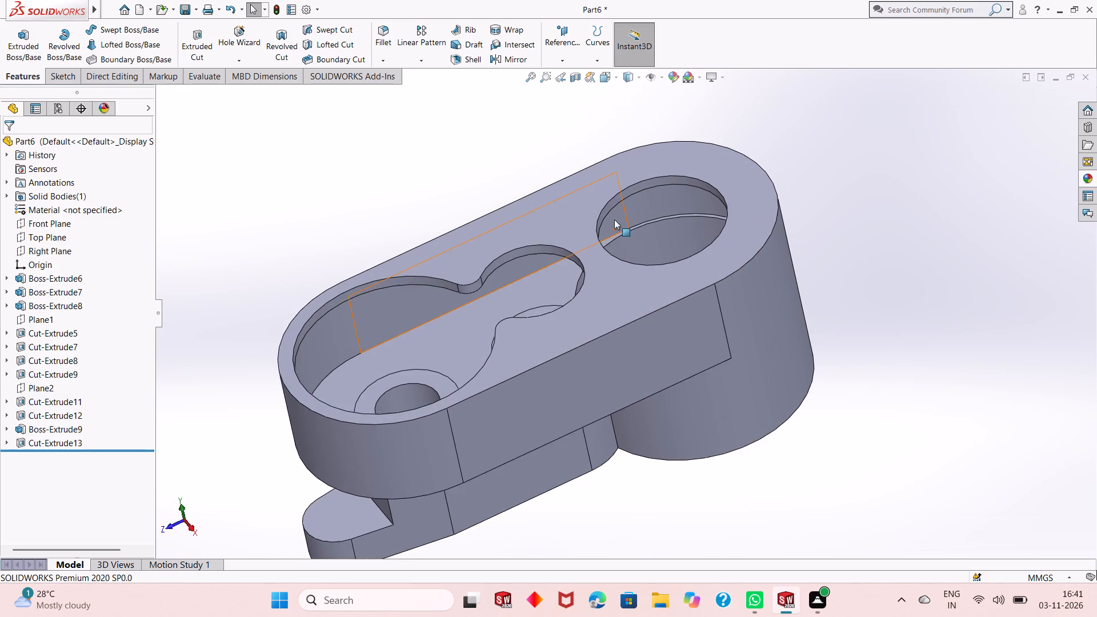
scroll(614, 219, "down", 1)
scroll(702, 364, "up", 3)
middle_click_drag(777, 450, 792, 394)
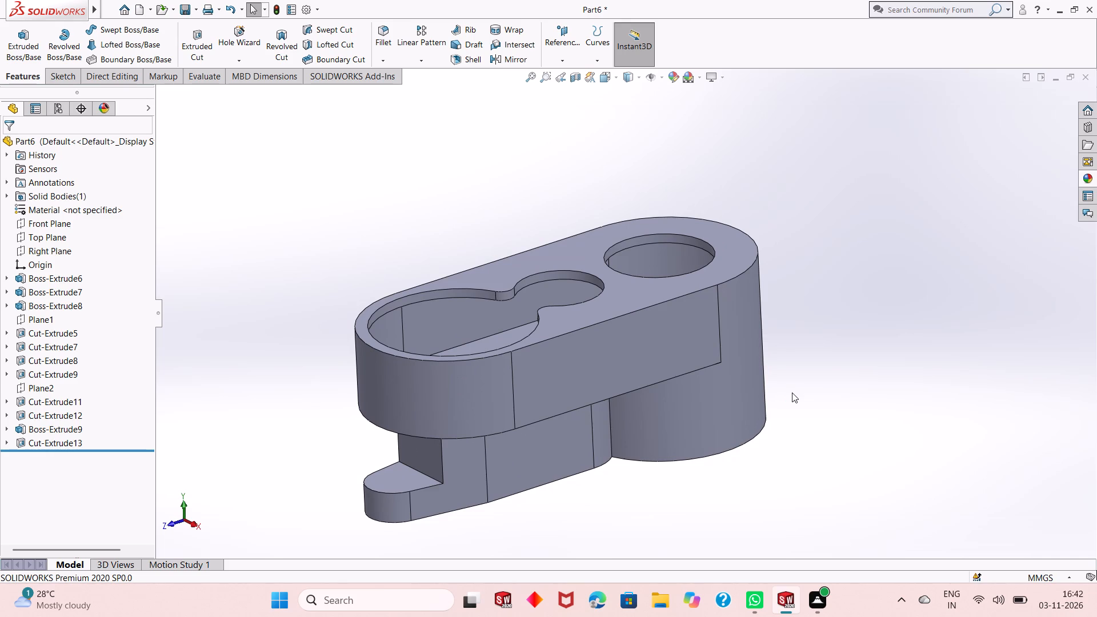
Examine the housing from its foot end and from above, checking the notch, bosses and top holes.
middle_click_drag(652, 404, 674, 388)
middle_click_drag(674, 388, 711, 355)
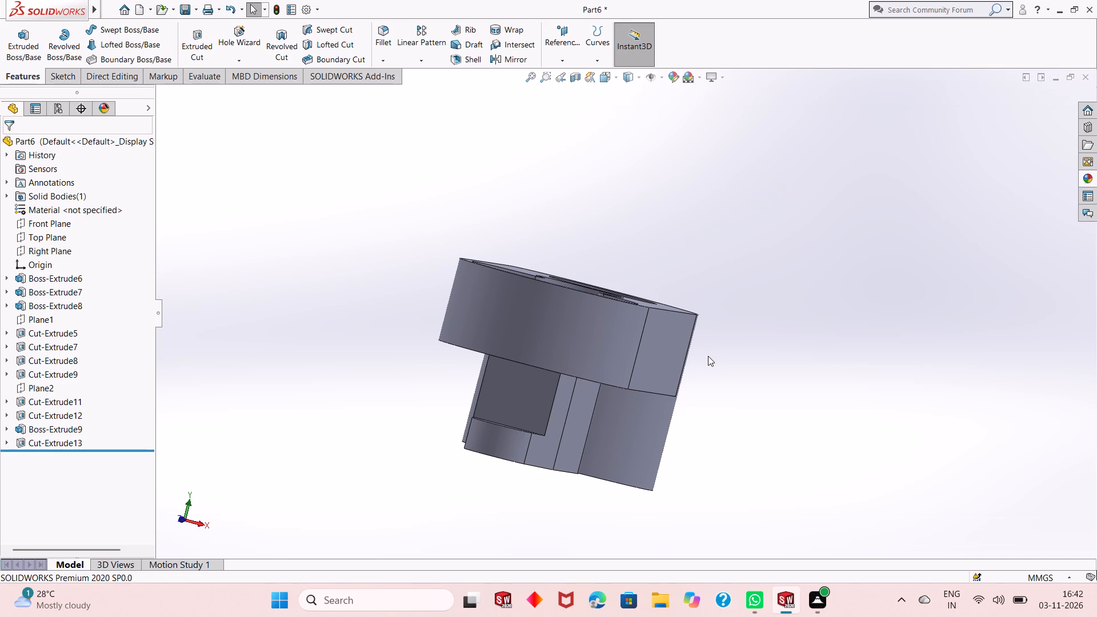
scroll(681, 364, "up", 1)
middle_click_drag(696, 344, 701, 369)
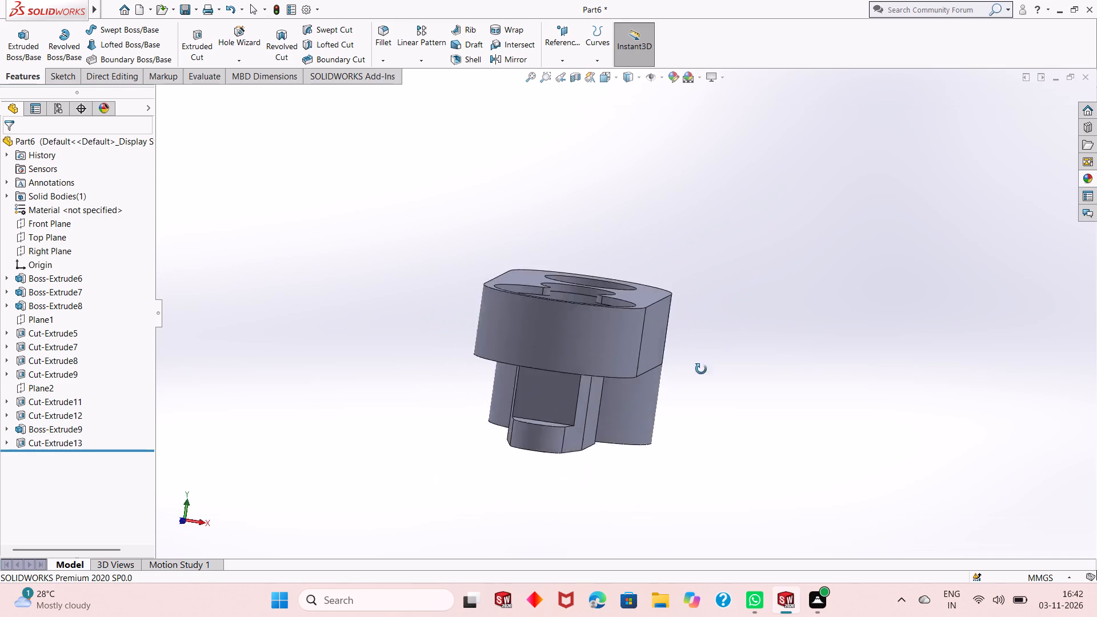
middle_click_drag(701, 369, 674, 443)
middle_click_drag(723, 338, 709, 396)
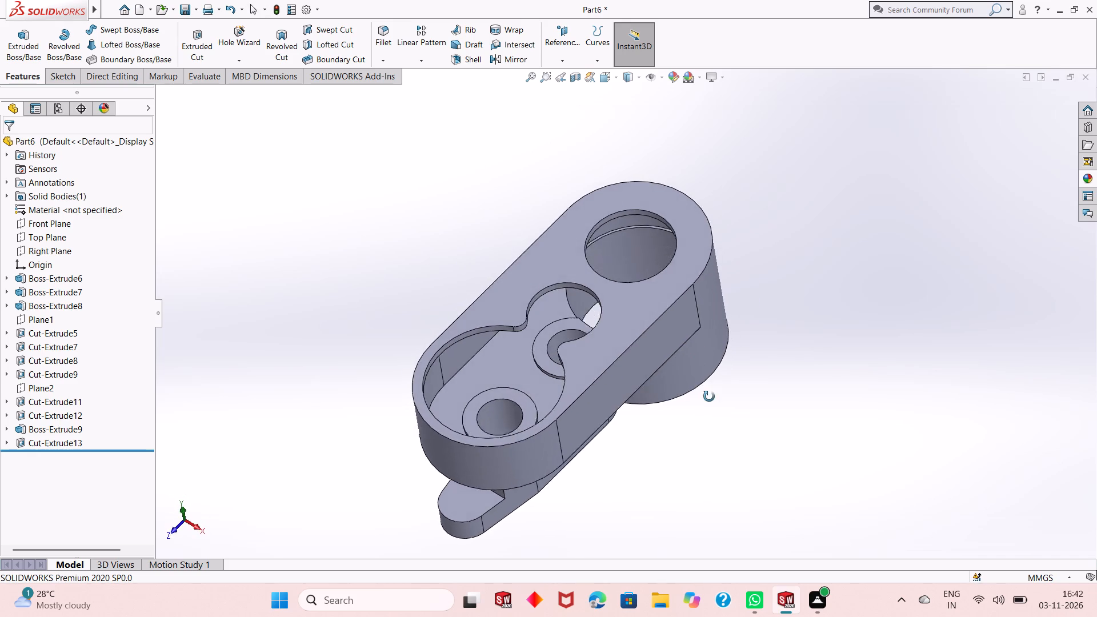
middle_click_drag(709, 396, 711, 398)
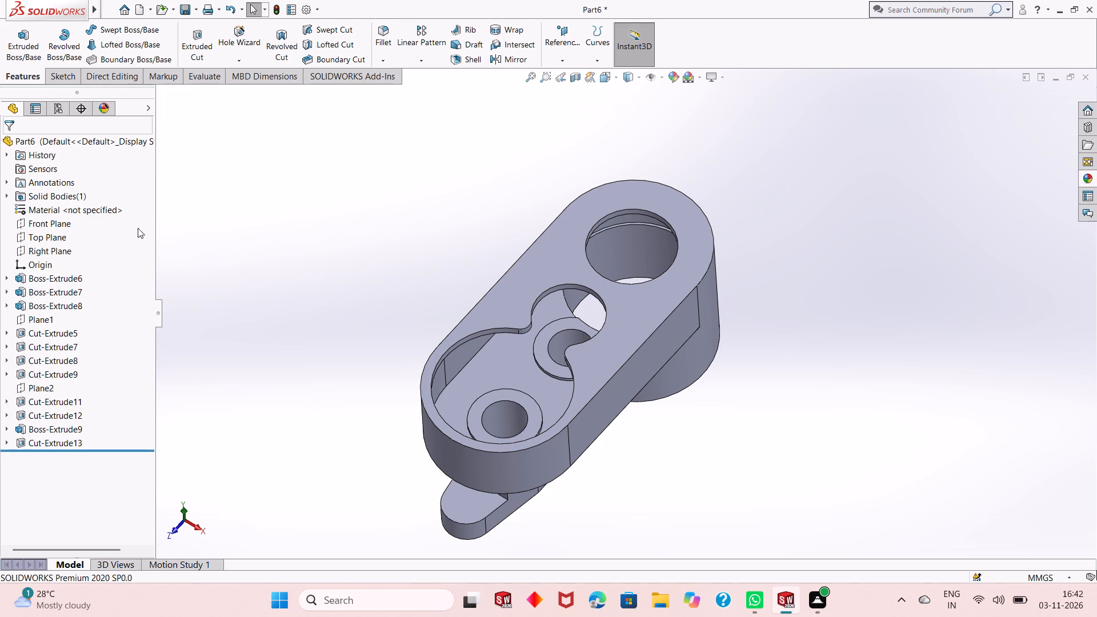
Start a reference plane parallel to the Right Plane, offset 62 mm toward the housing's long outer side.
left_click(59, 249)
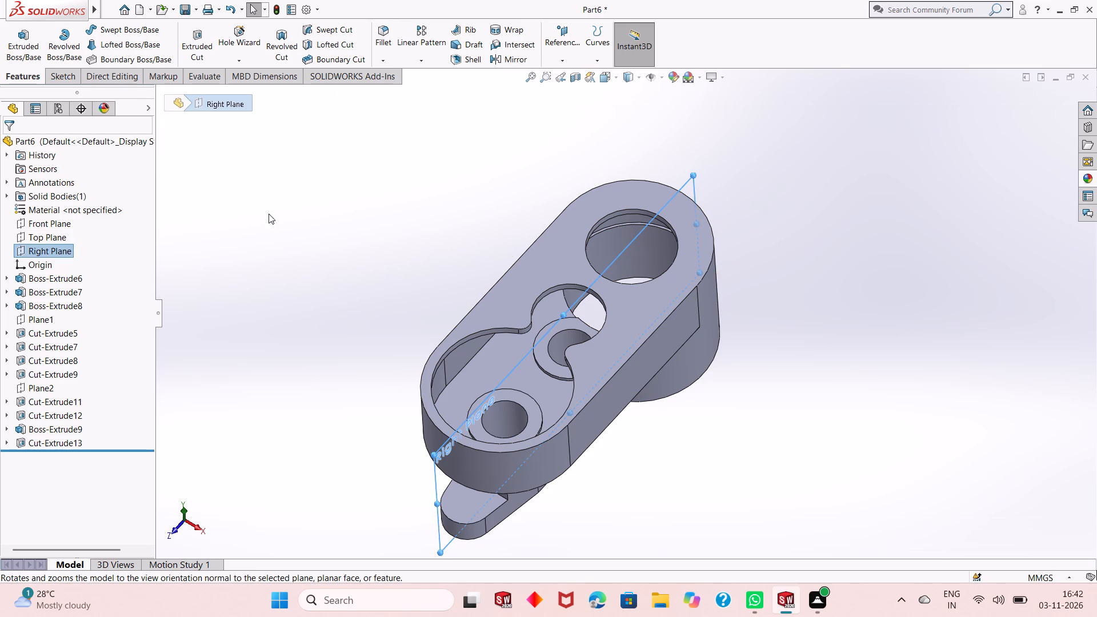
middle_click_drag(313, 205, 323, 272)
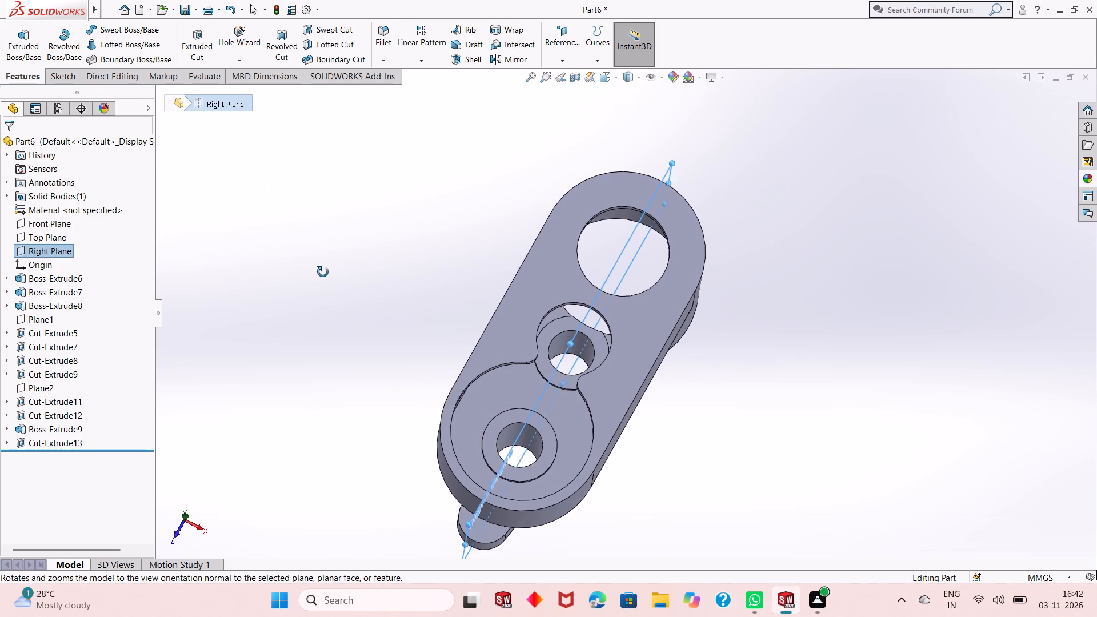
middle_click_drag(323, 272, 325, 241)
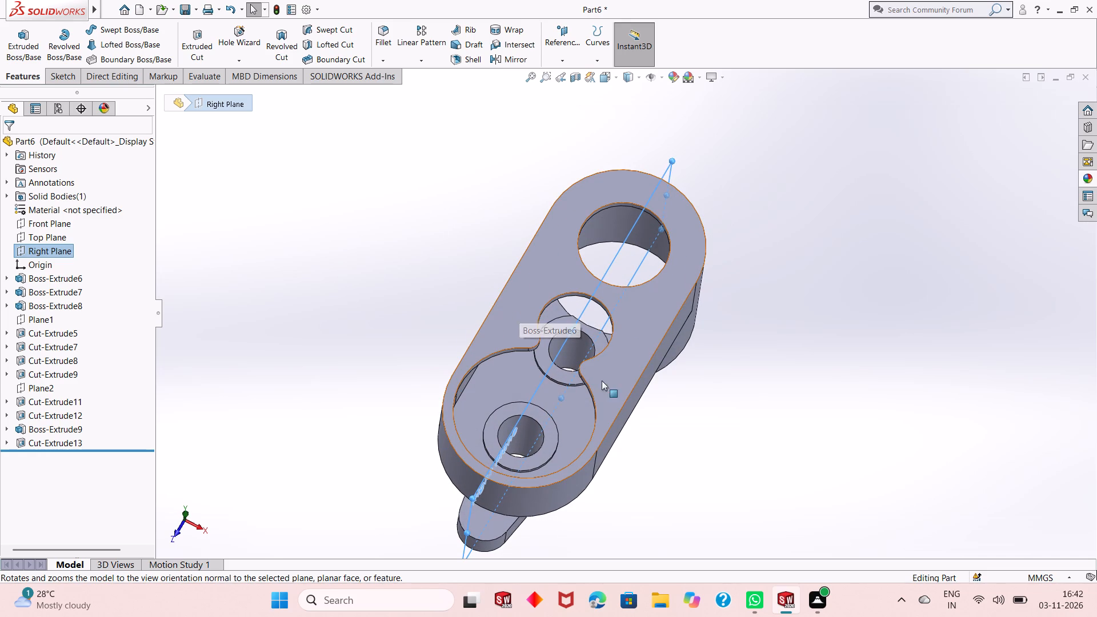
scroll(632, 395, "up", 1)
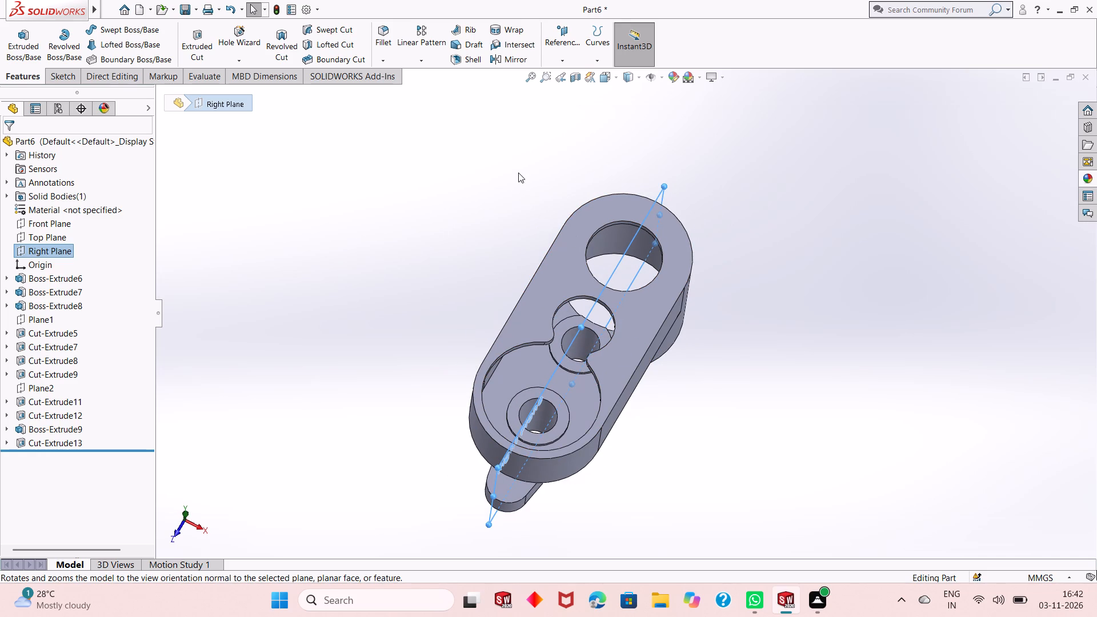
left_click(562, 50)
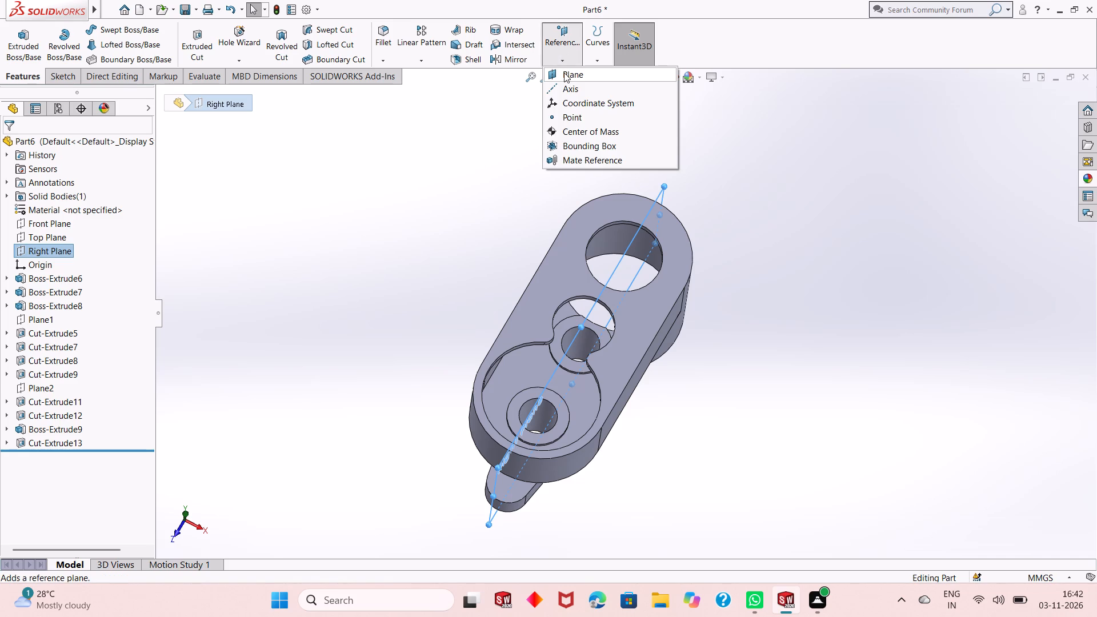
left_click(564, 73)
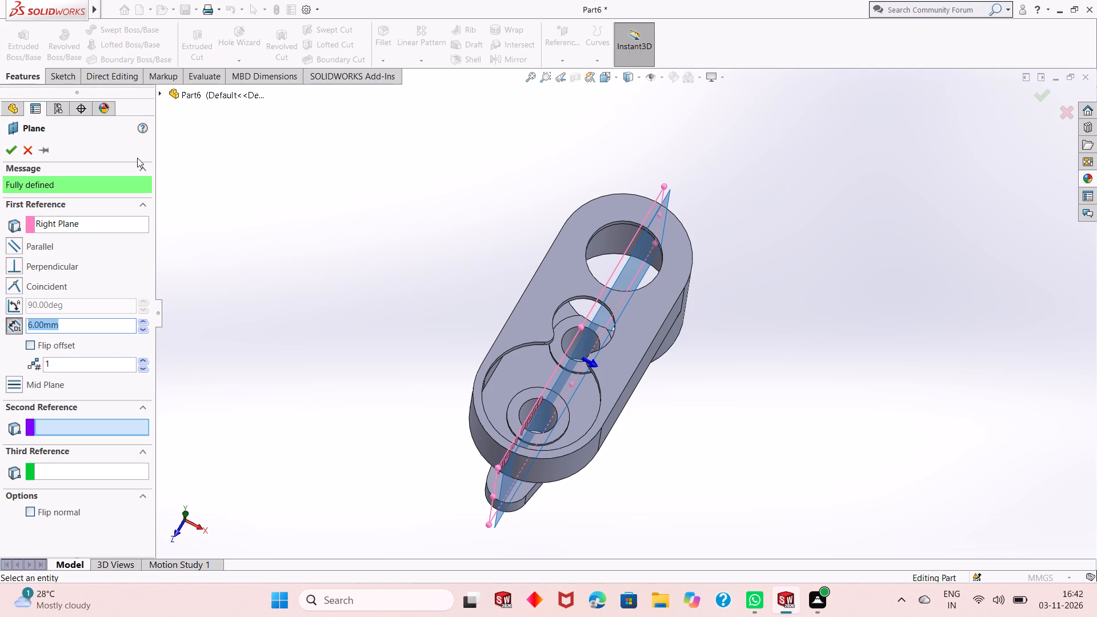
middle_click_drag(644, 429, 658, 383)
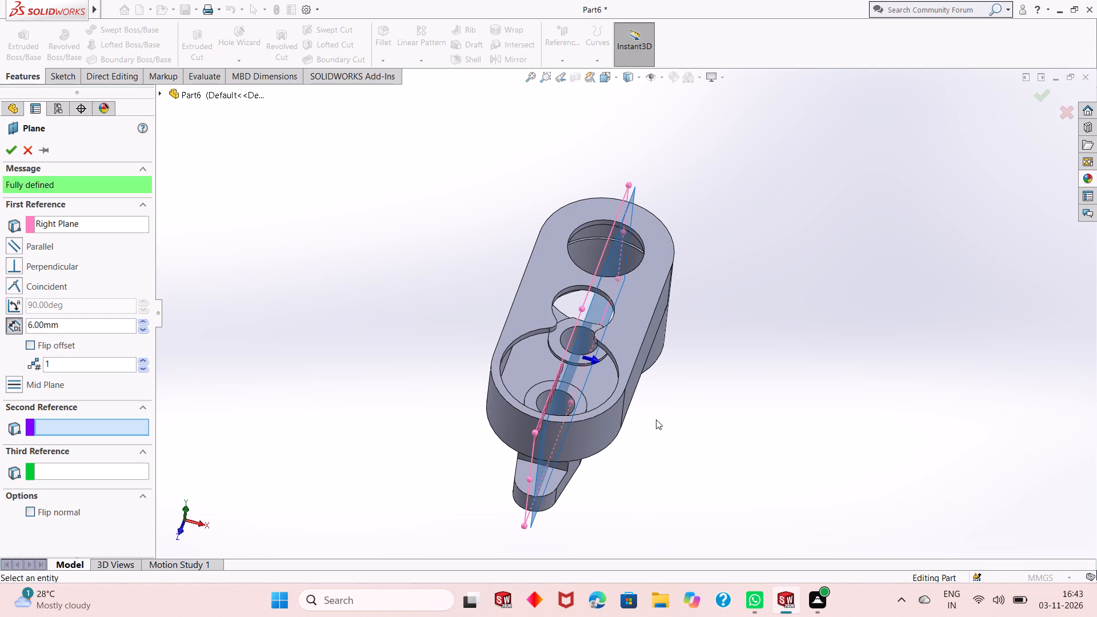
middle_click_drag(655, 421, 673, 391)
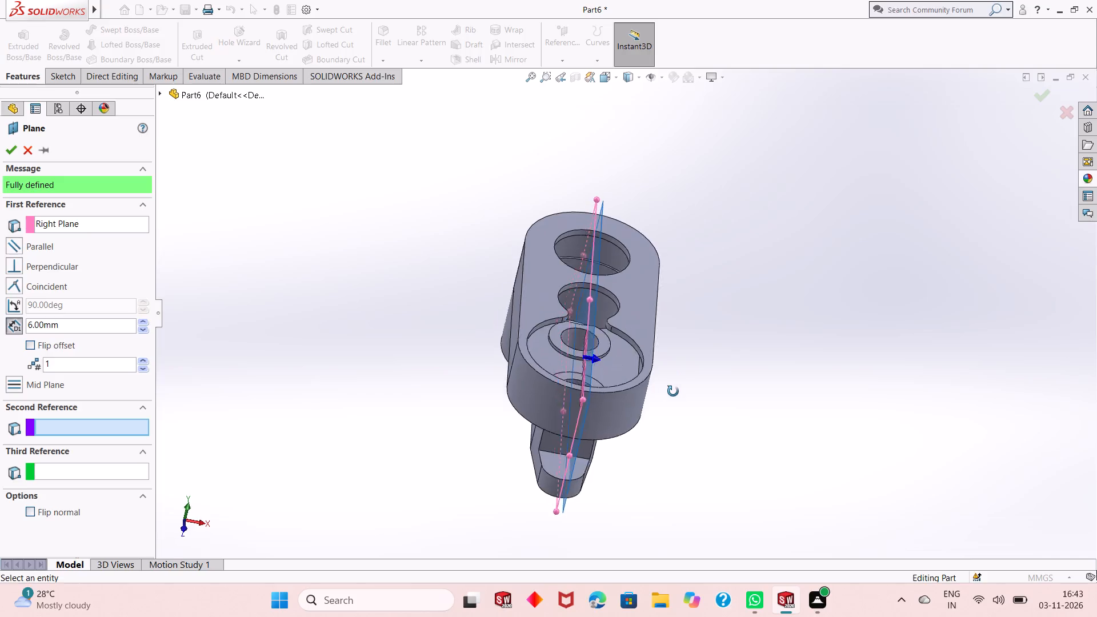
middle_click_drag(673, 391, 662, 407)
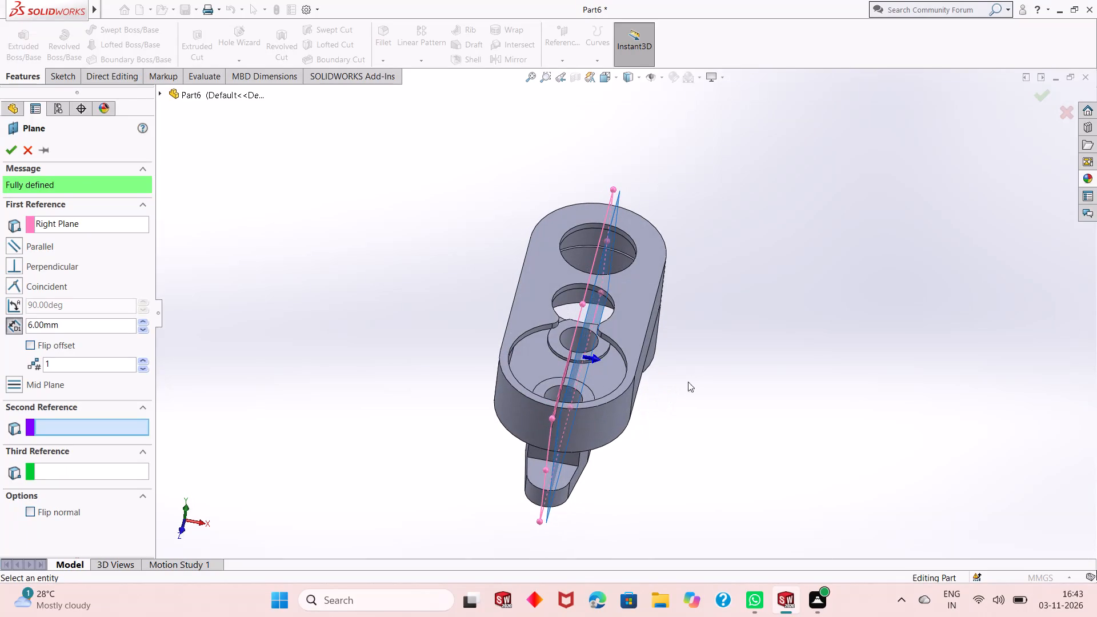
left_click(66, 319)
double_click(66, 326)
type("62")
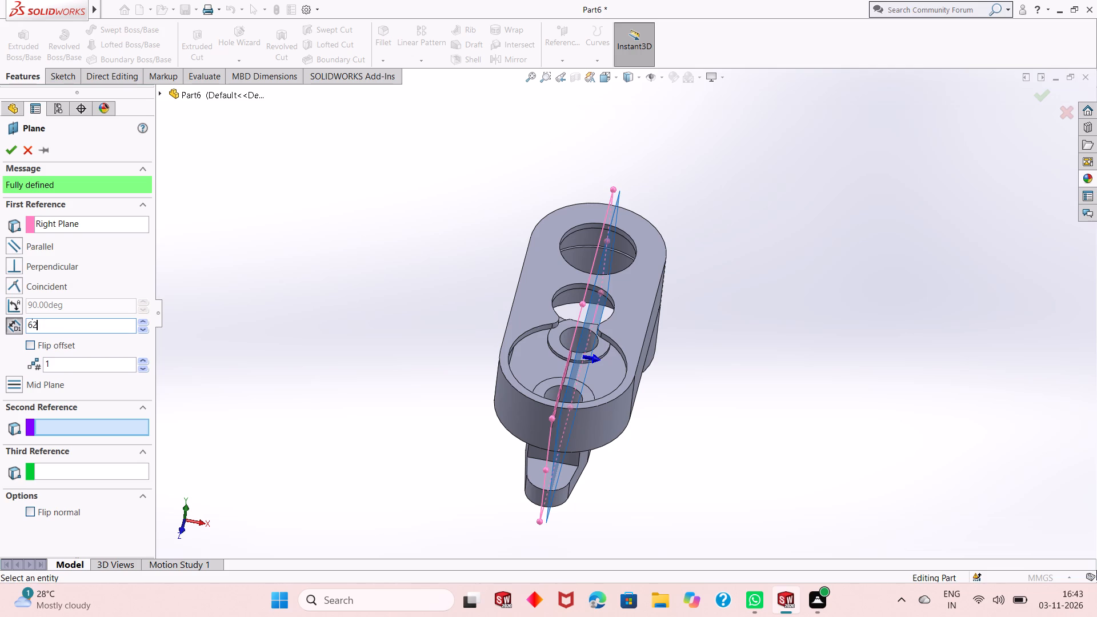
key("Return")
middle_click(706, 396)
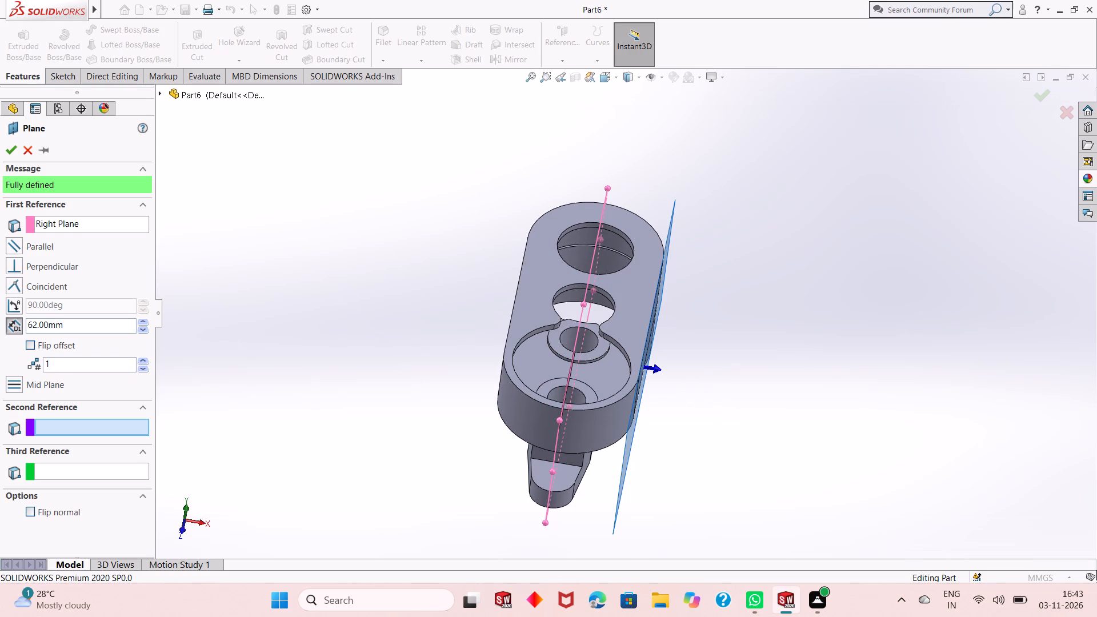
Set the new reference plane's offset to 62+7 mm (69 mm) and create the plane.
double_click(95, 325)
type("62+7")
key("Return")
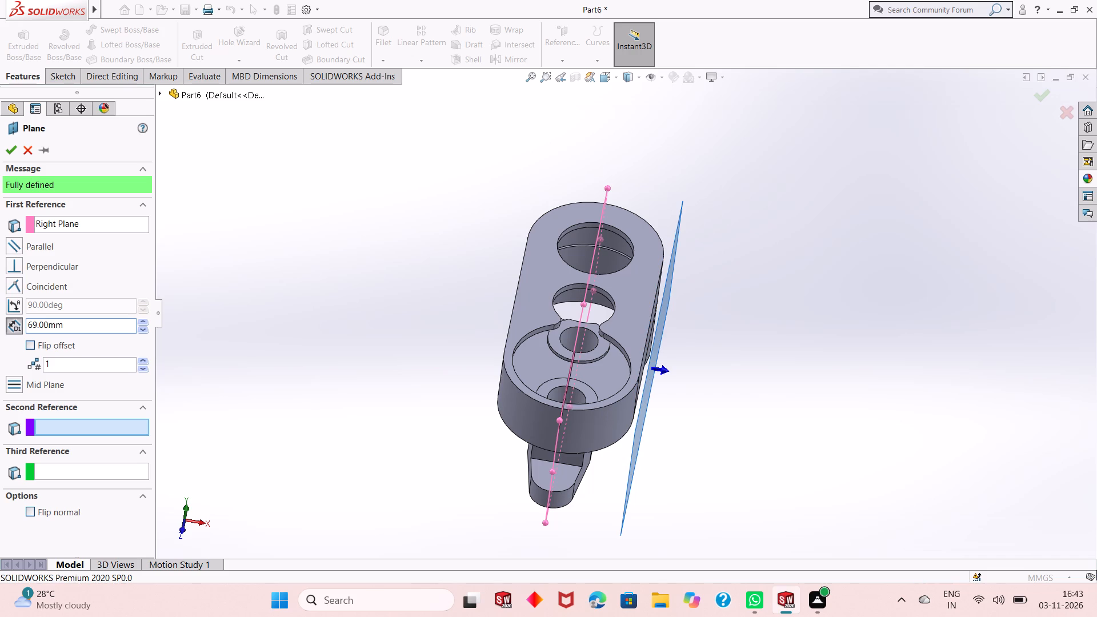
left_click(10, 152)
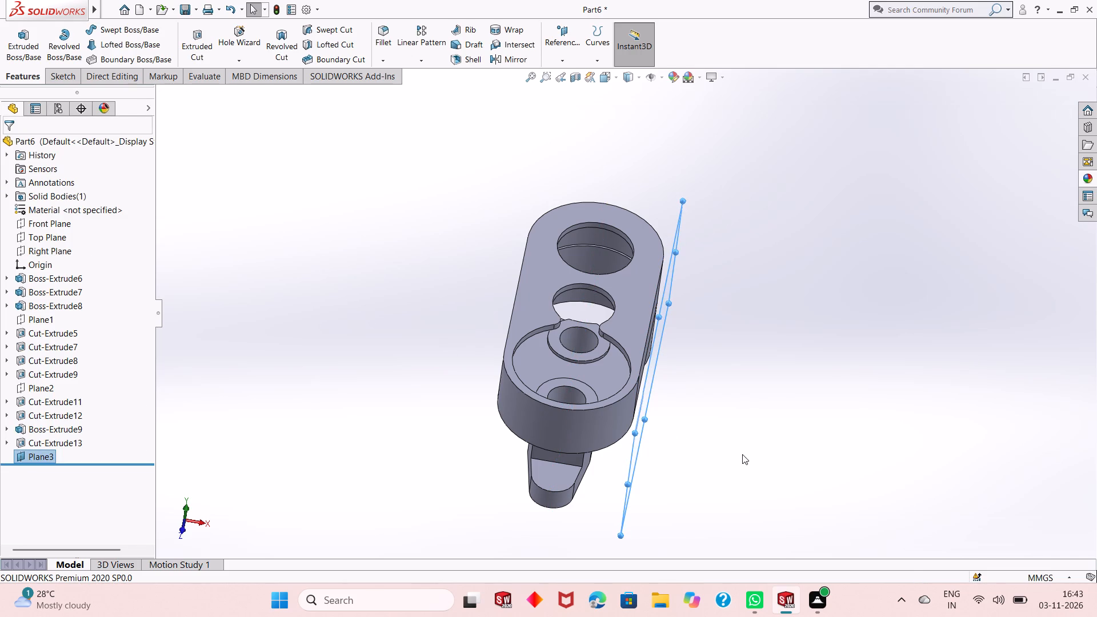
Open a sketch on the new offset plane beside the housing and view it face-on.
middle_click_drag(742, 455, 730, 376)
right_click(687, 285)
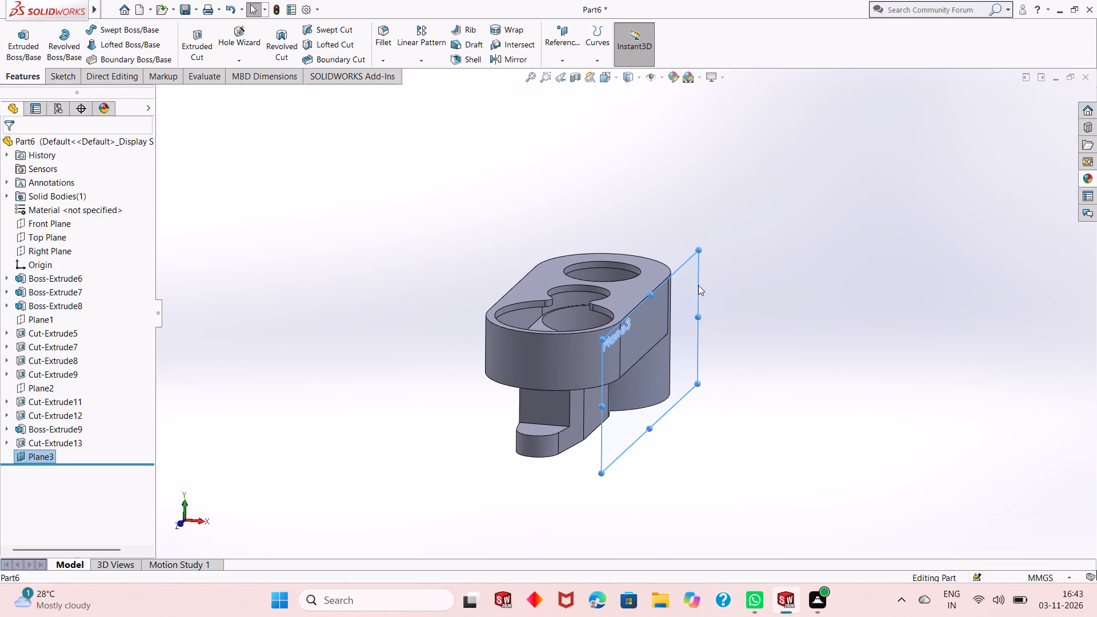
left_click(713, 271)
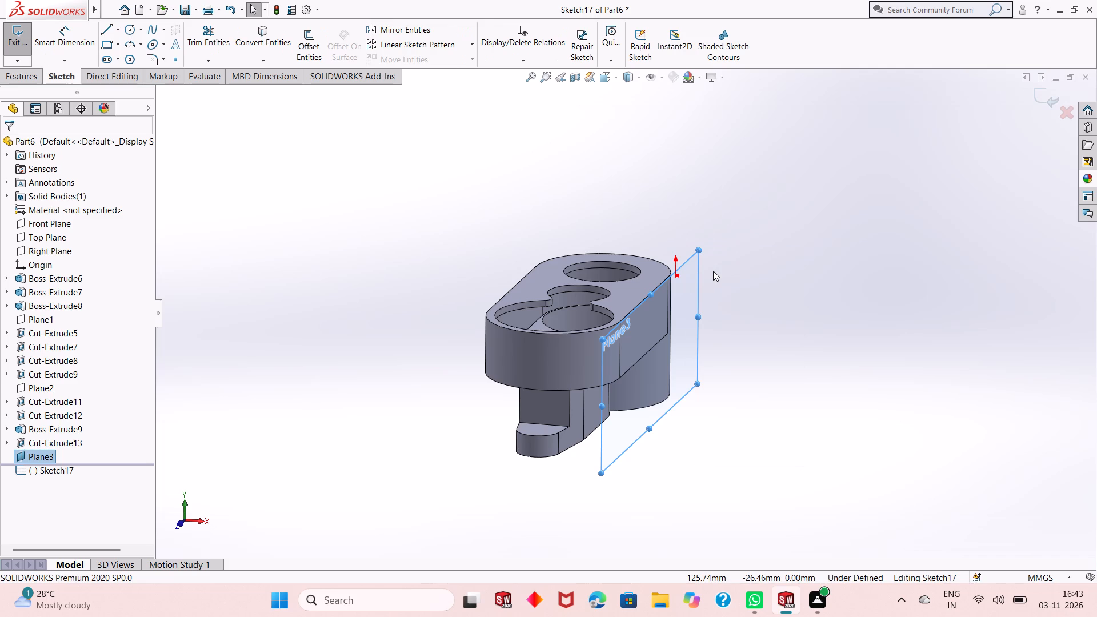
key("ctrl+8")
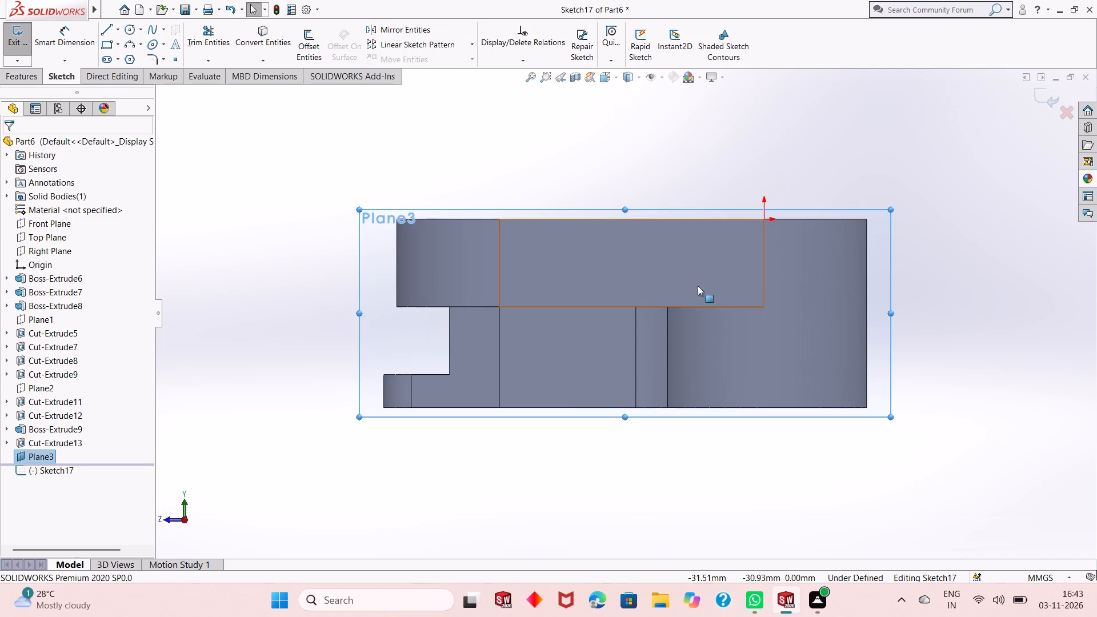
scroll(686, 303, "up", 2)
scroll(861, 261, "down", 1)
scroll(733, 219, "down", 1)
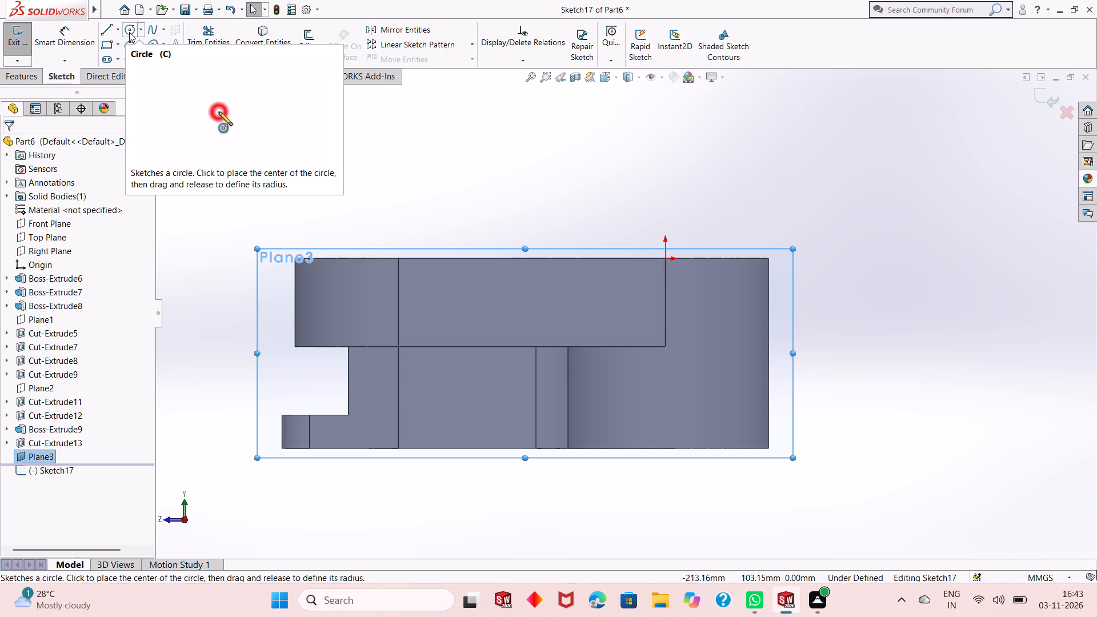
Sketch two circles about 22 to 23 mm in diameter, one above the other, centred on the vertical edge below the origin.
left_click(129, 32)
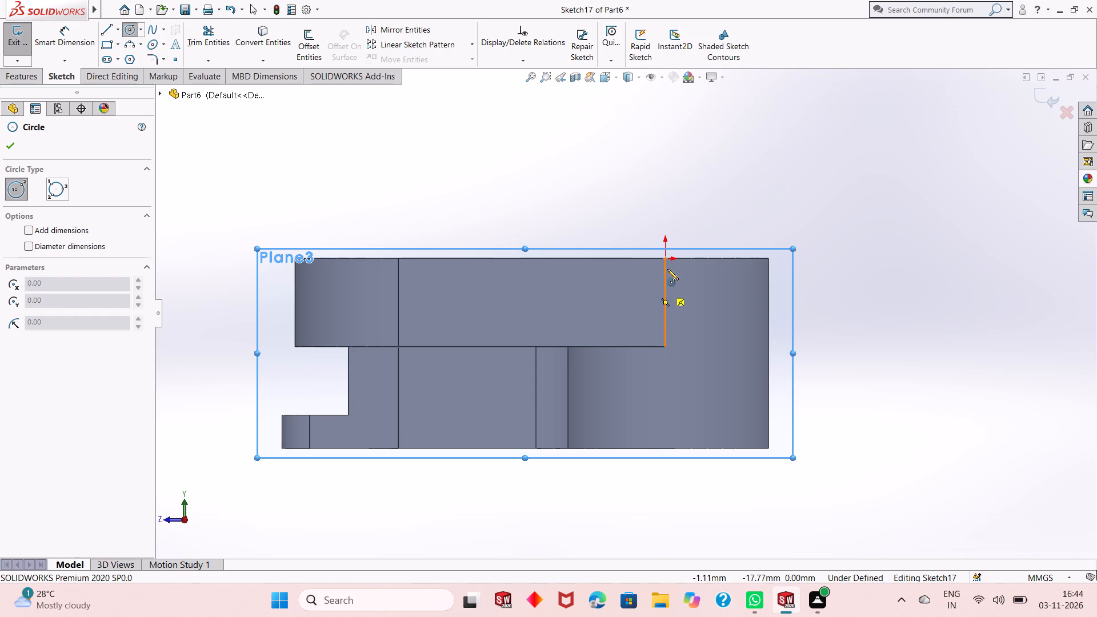
left_click(663, 269)
left_click(666, 288)
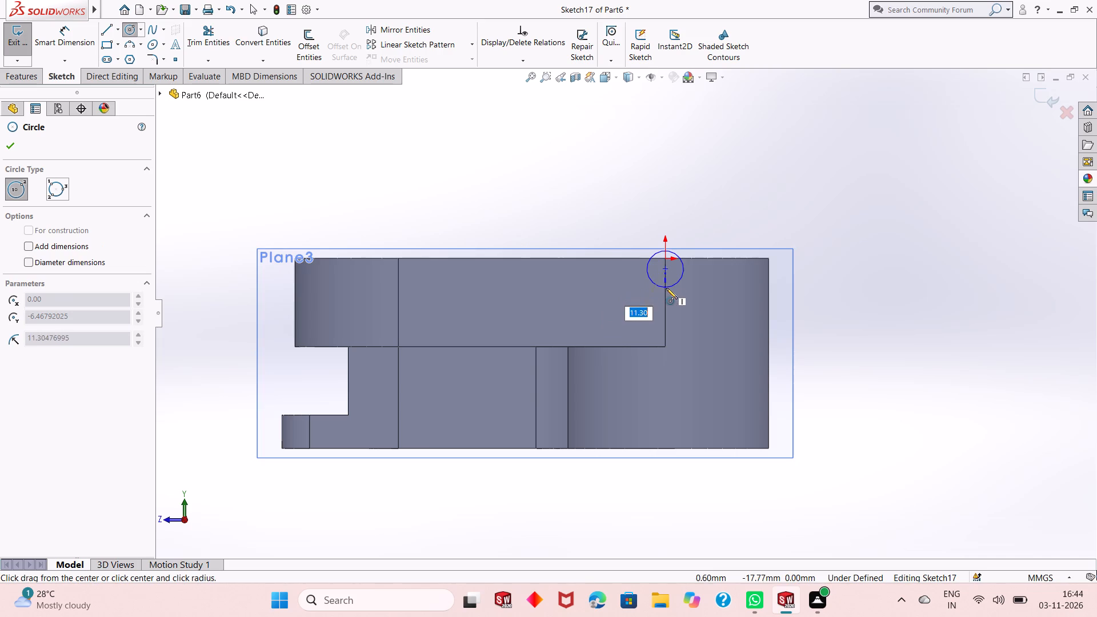
left_click(665, 320)
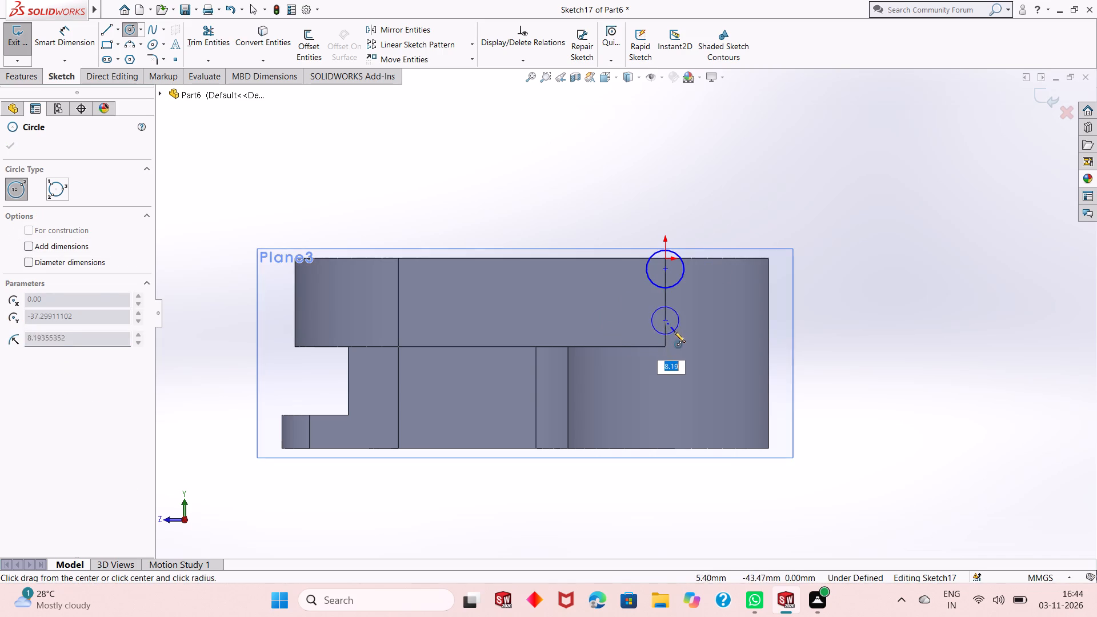
left_click(677, 335)
right_click(740, 211)
left_click(816, 221)
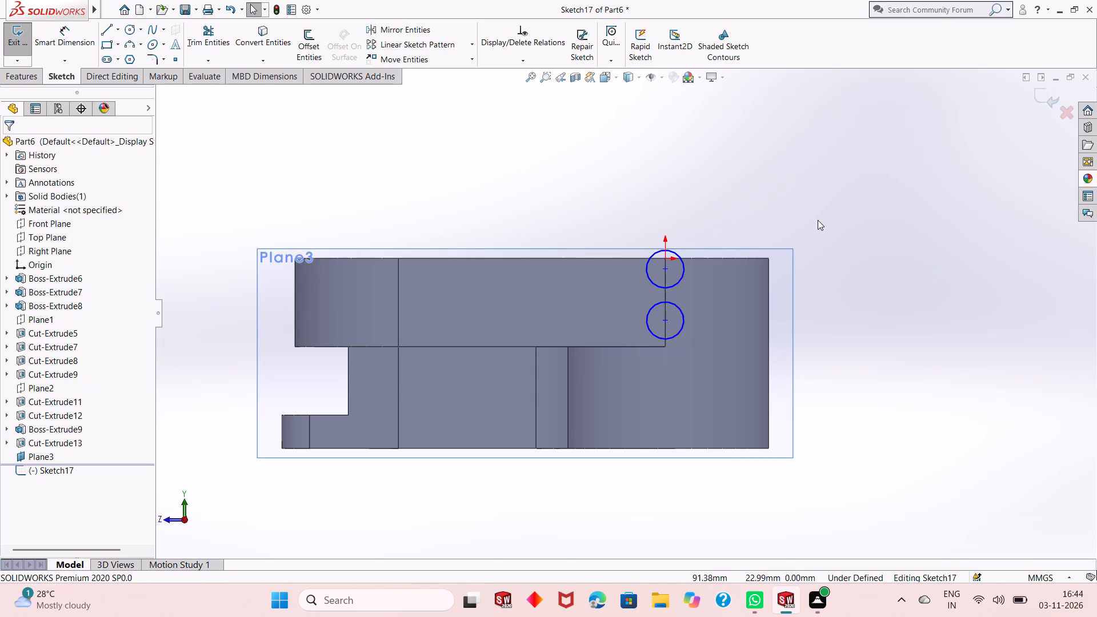
Dimension the upper circle's diameter as 32 mm.
left_click(55, 45)
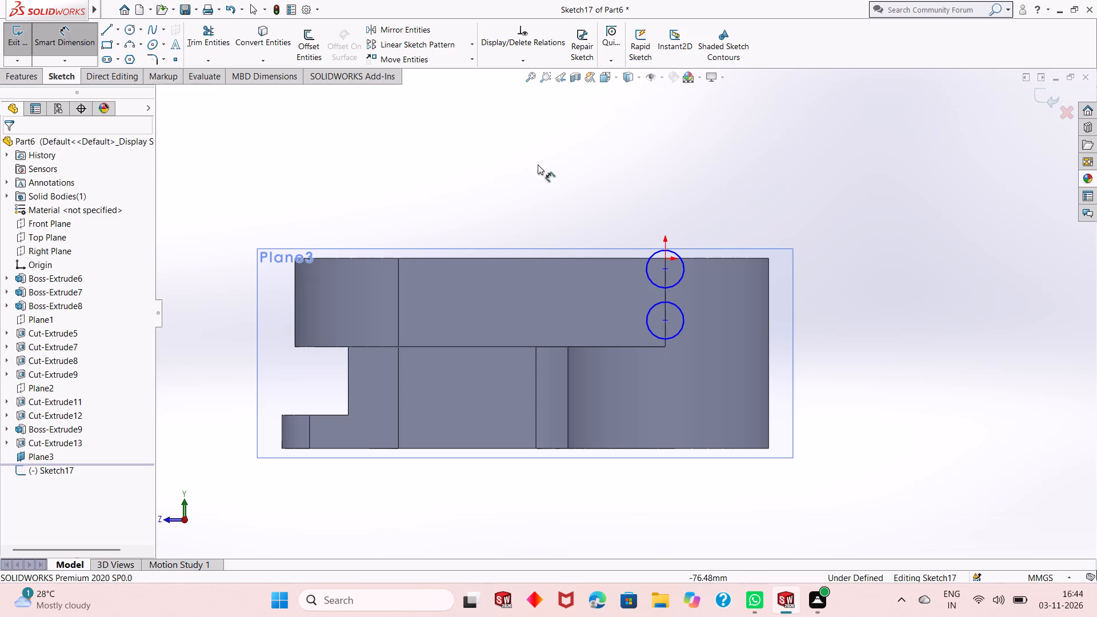
left_click(680, 278)
left_click(843, 327)
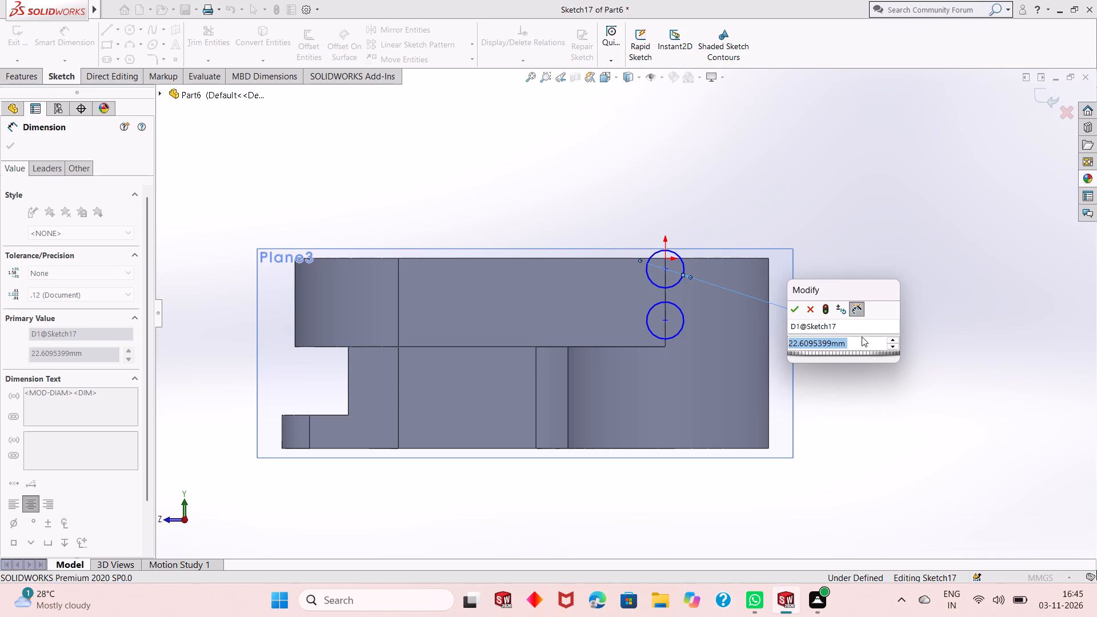
type("32")
key("Return")
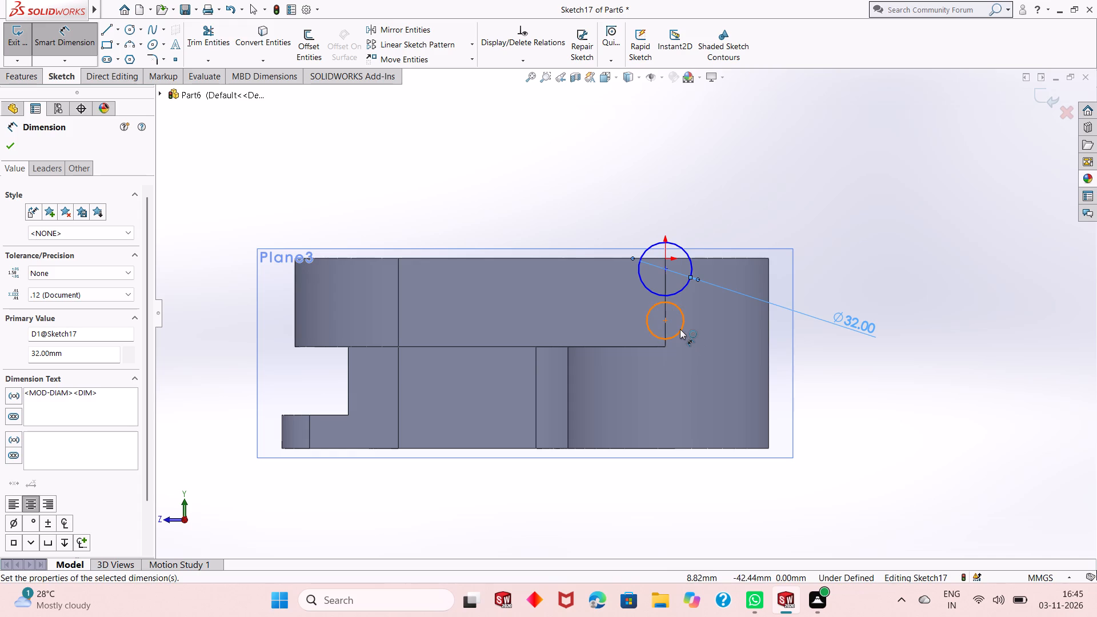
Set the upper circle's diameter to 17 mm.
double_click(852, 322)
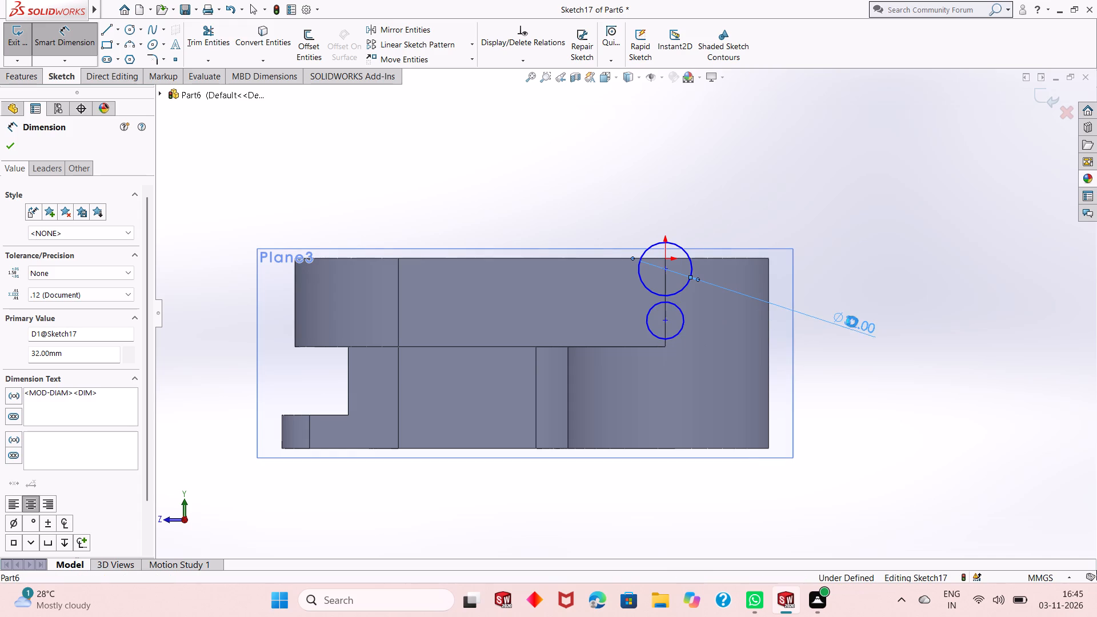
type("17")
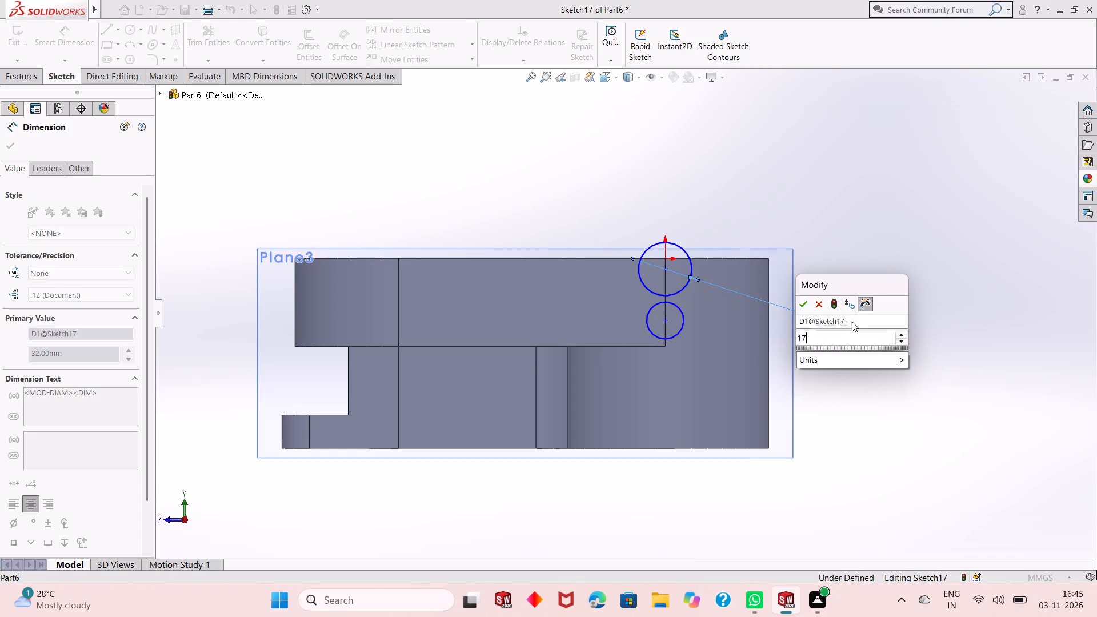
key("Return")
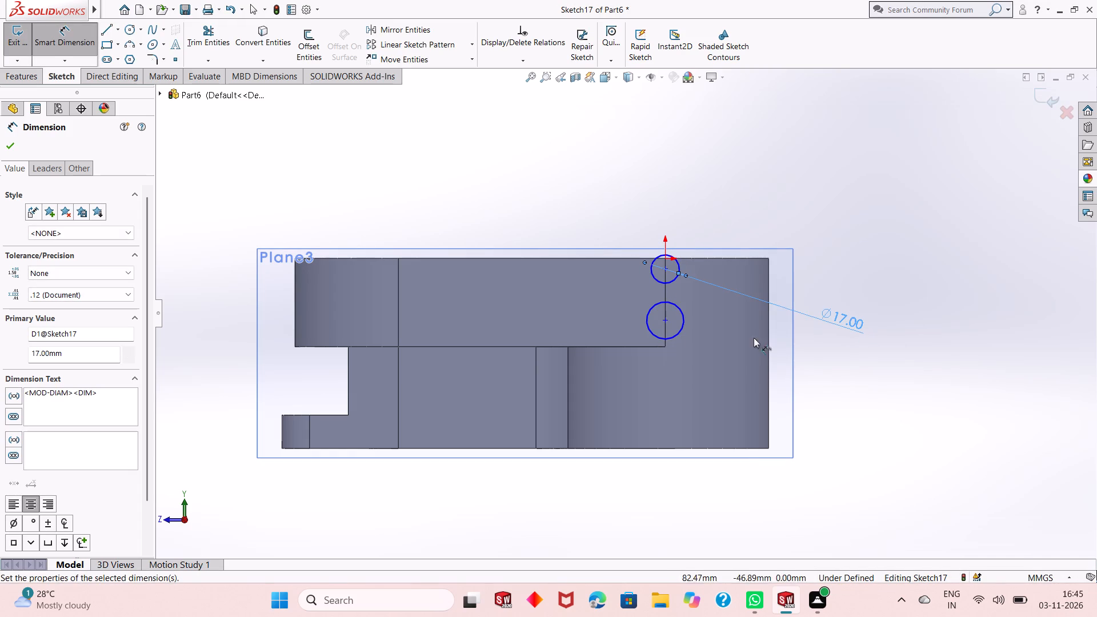
Dimension the lower circle's diameter as 12 mm.
left_click(681, 325)
left_click(863, 385)
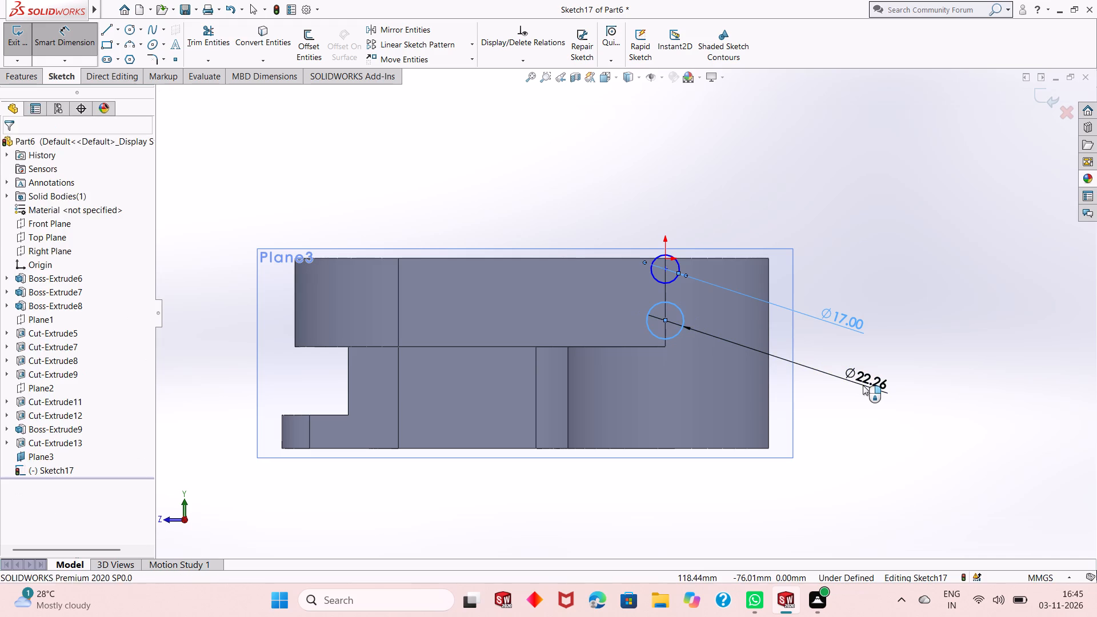
type("12")
key("Return")
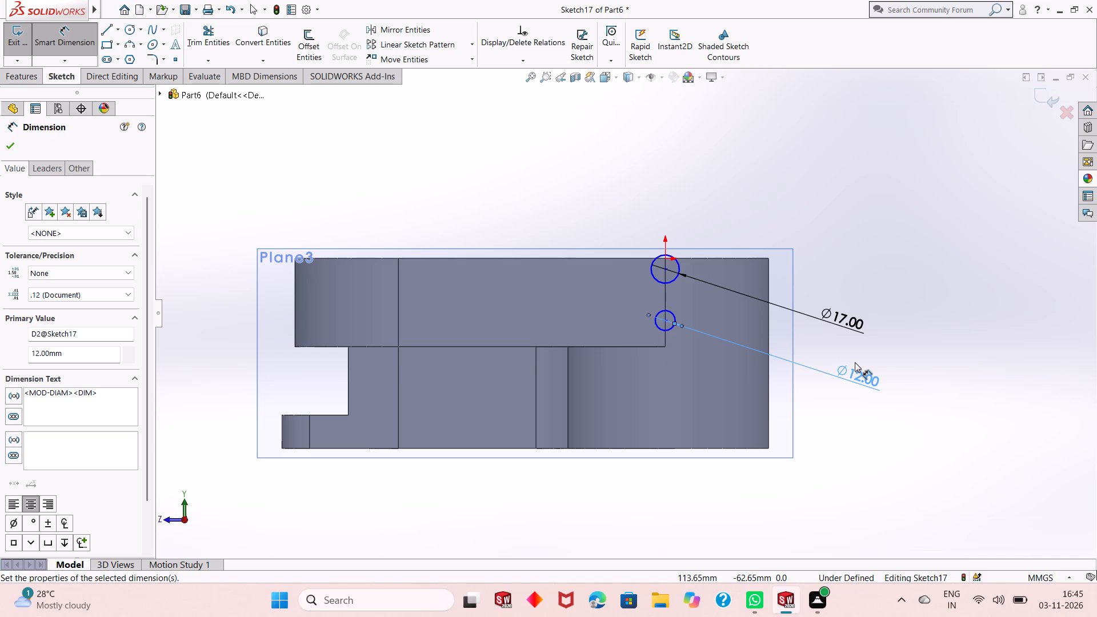
Set the upper circle's diameter to 12 mm, matching the lower circle.
double_click(840, 318)
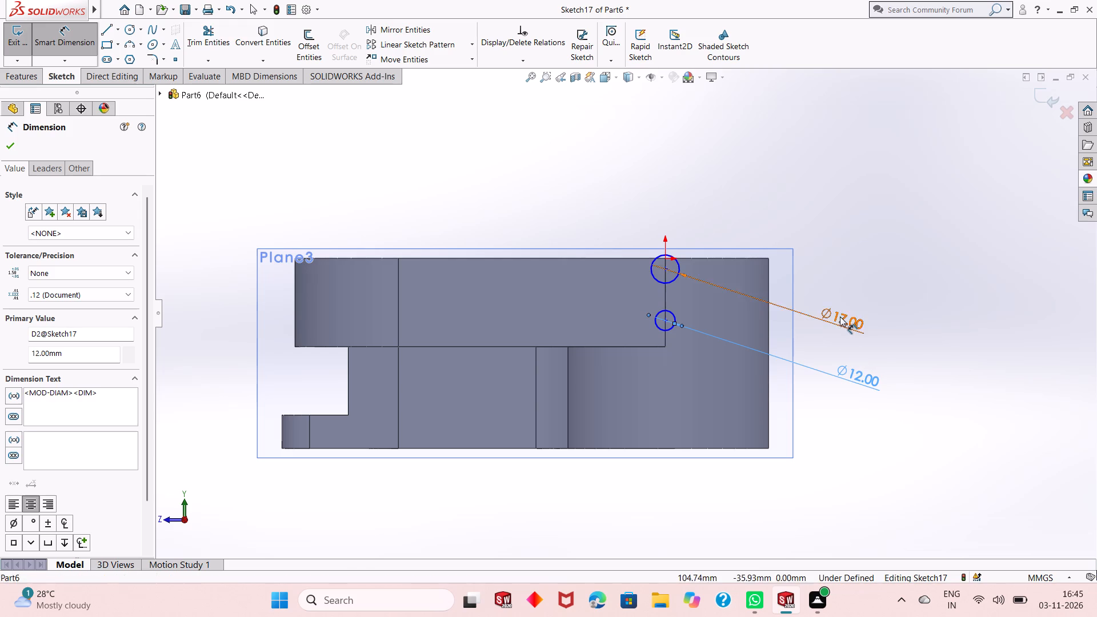
left_click(840, 316)
double_click(848, 332)
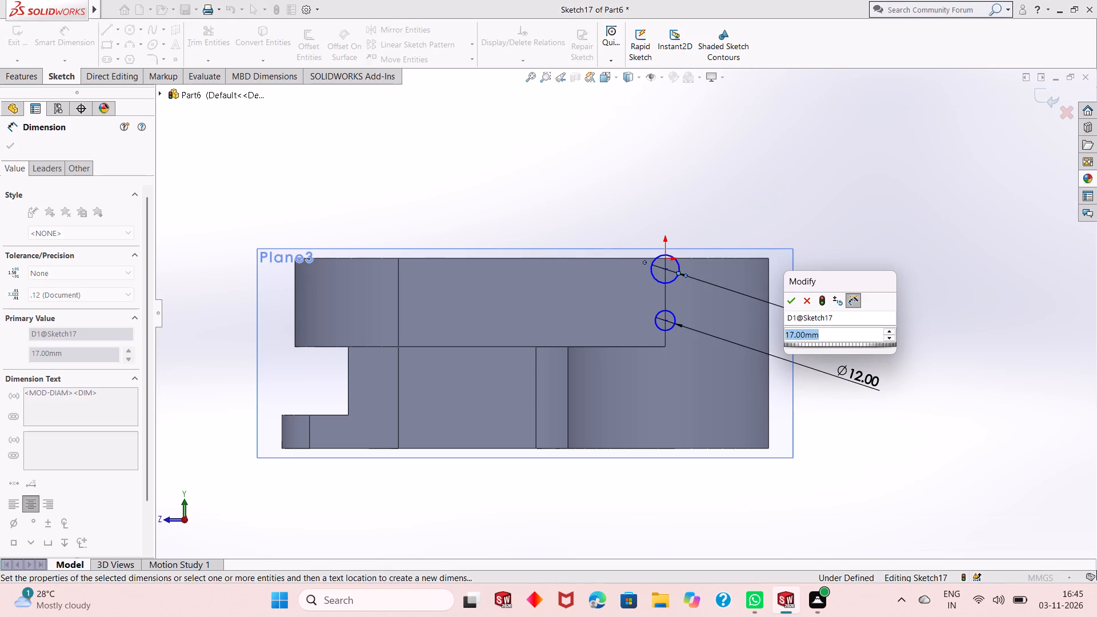
type("12")
key("Return")
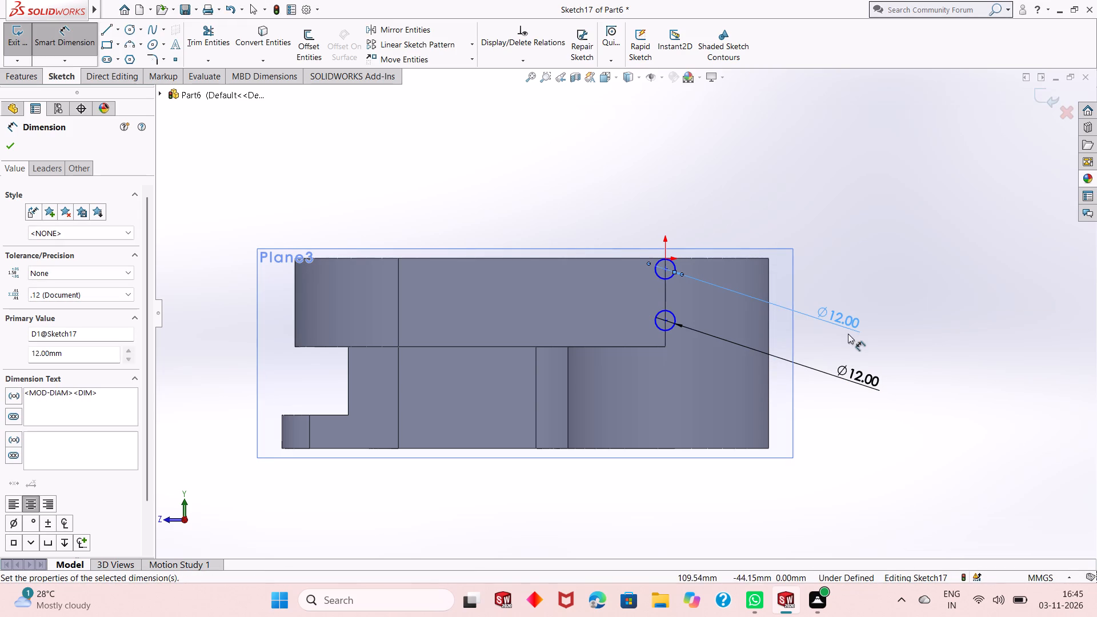
Dimension the vertical distance between the two circle centres as 20 mm.
scroll(665, 290, "down", 2)
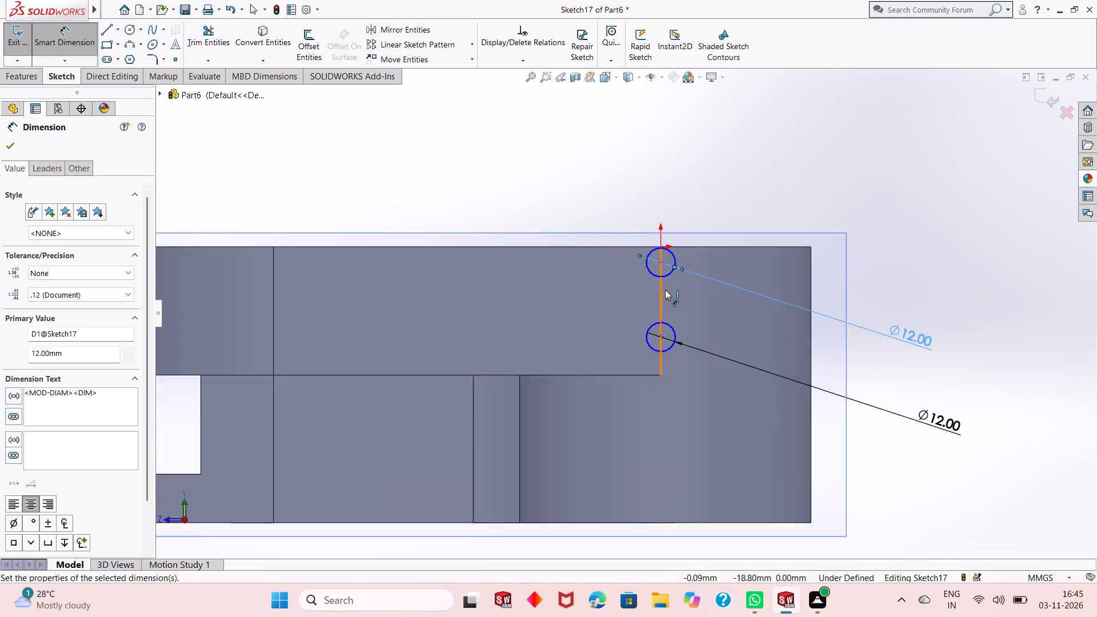
scroll(665, 290, "down", 1)
scroll(654, 302, "up", 3)
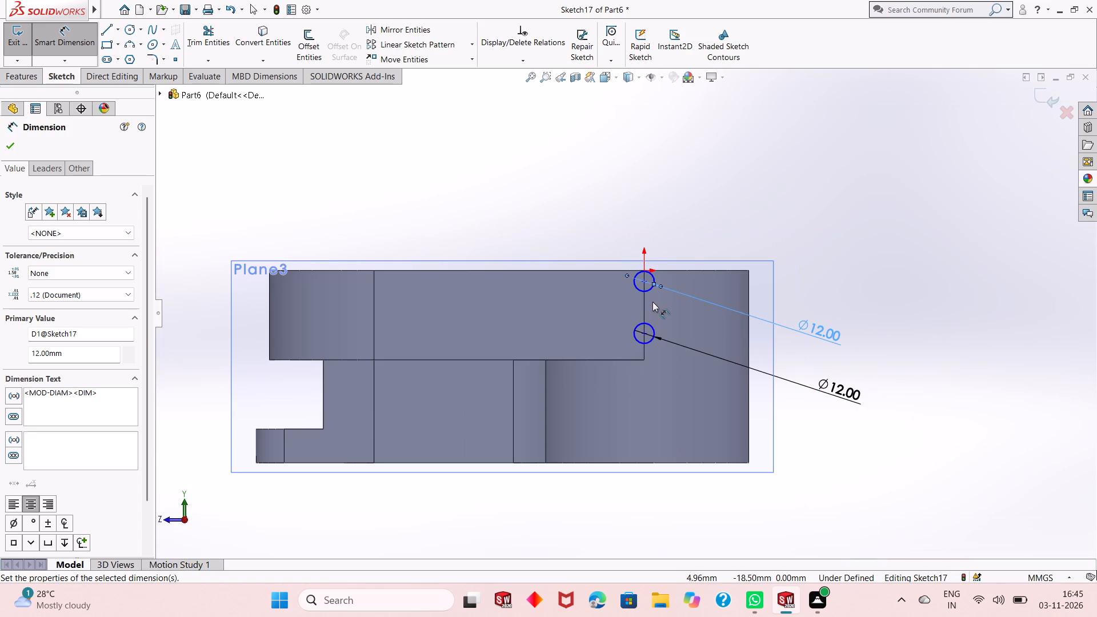
left_click(644, 283)
left_click(647, 334)
left_click(813, 291)
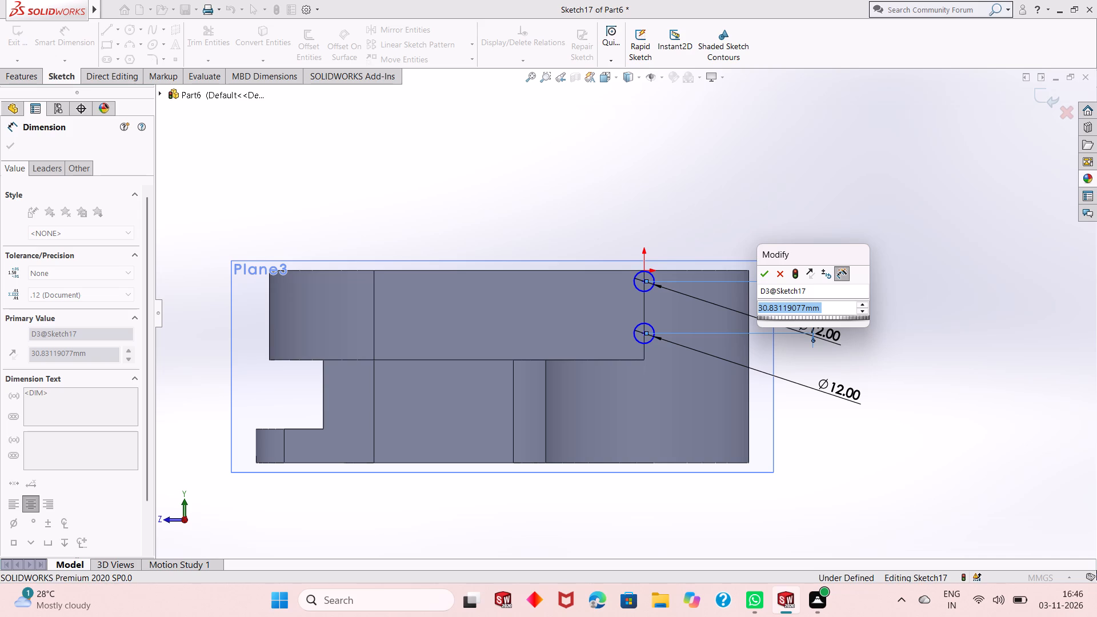
type("20")
key("Return")
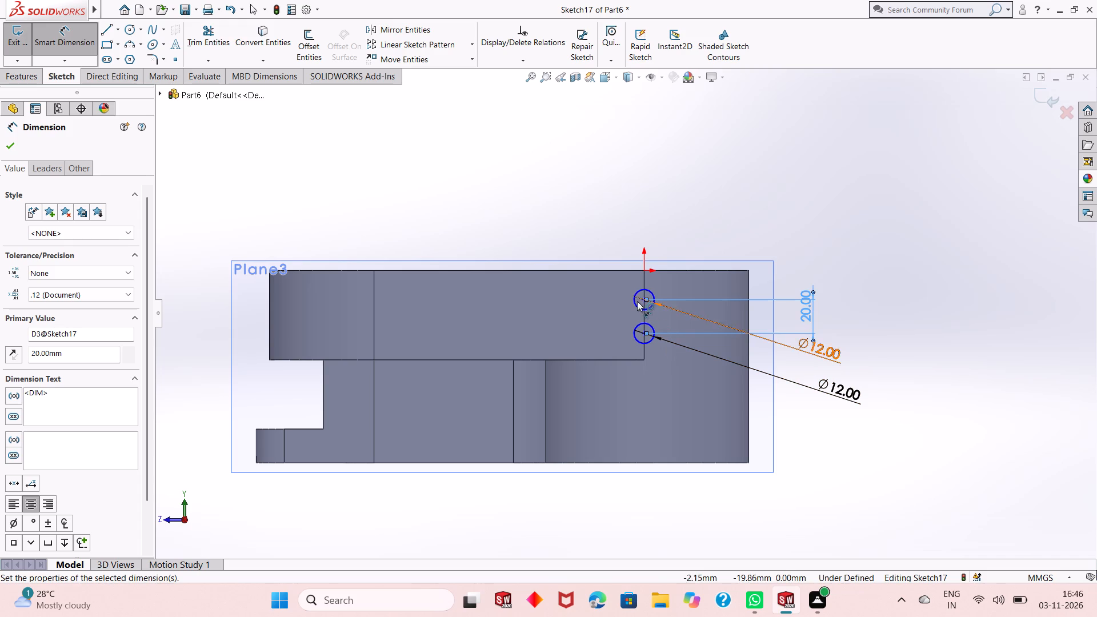
Dimension the upper circle's centre from the housing's top edge as 94/2 (47 mm) and finish dimensioning.
left_click(643, 302)
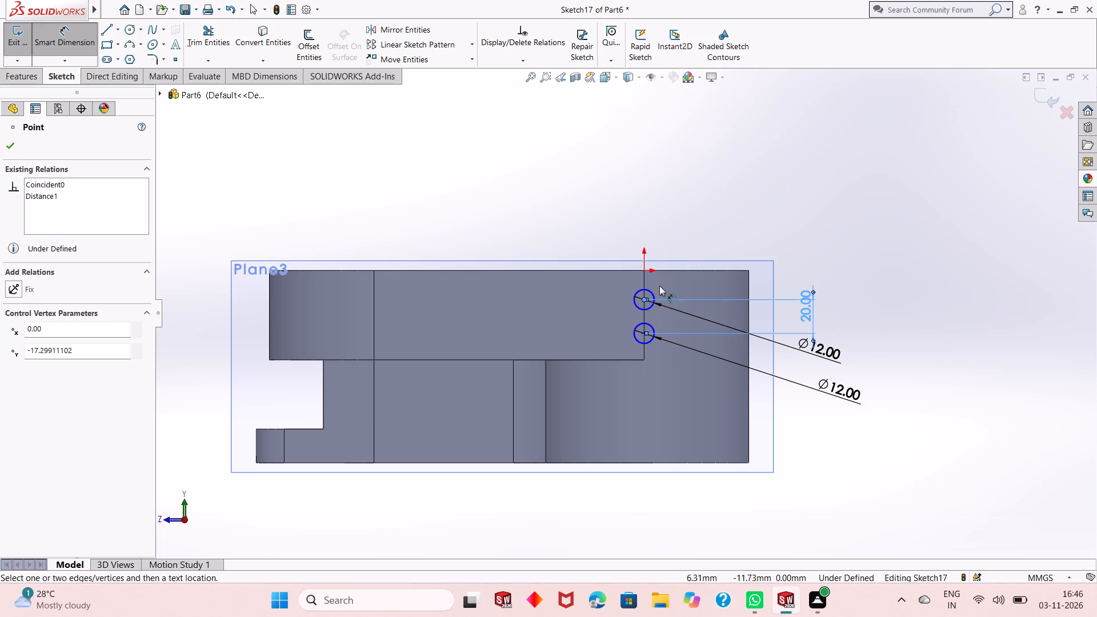
left_click(664, 270)
left_click(894, 255)
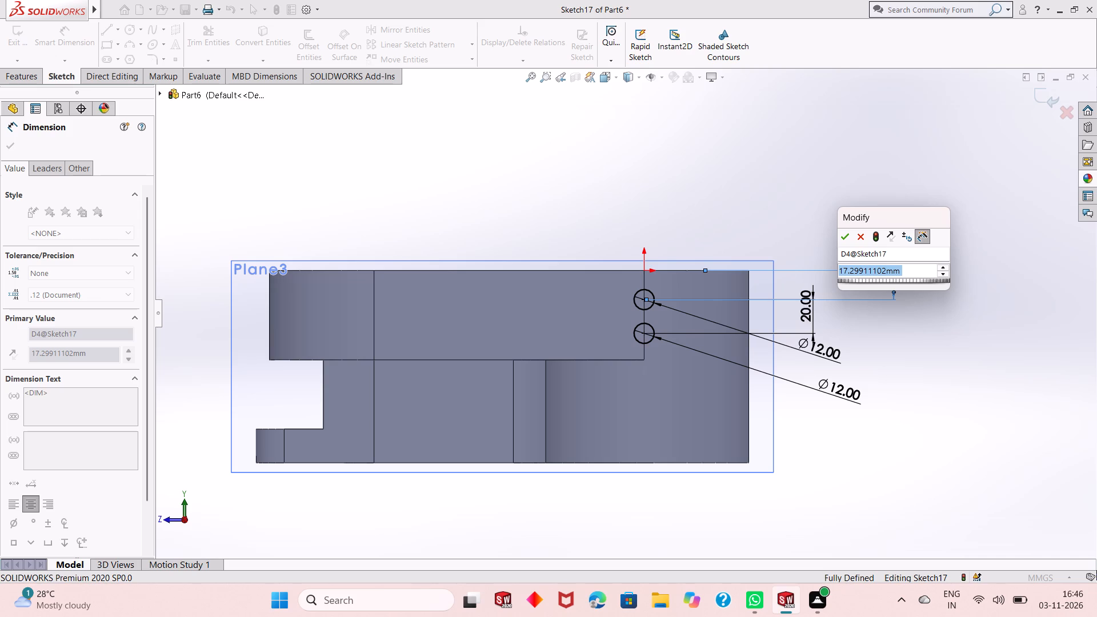
key("9")
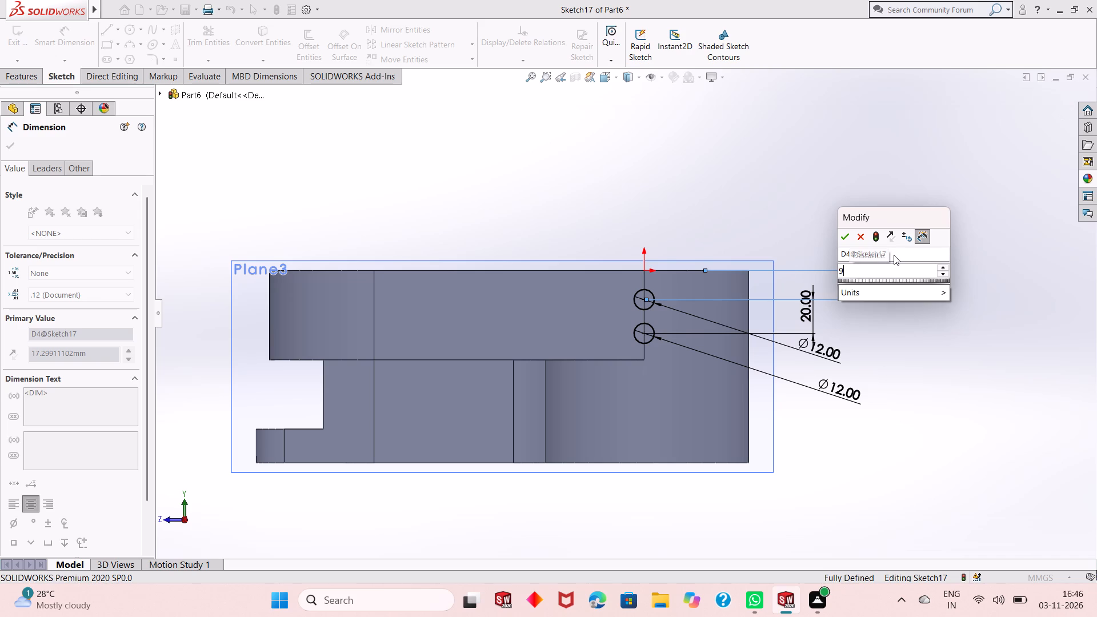
type("4/2")
key("Return")
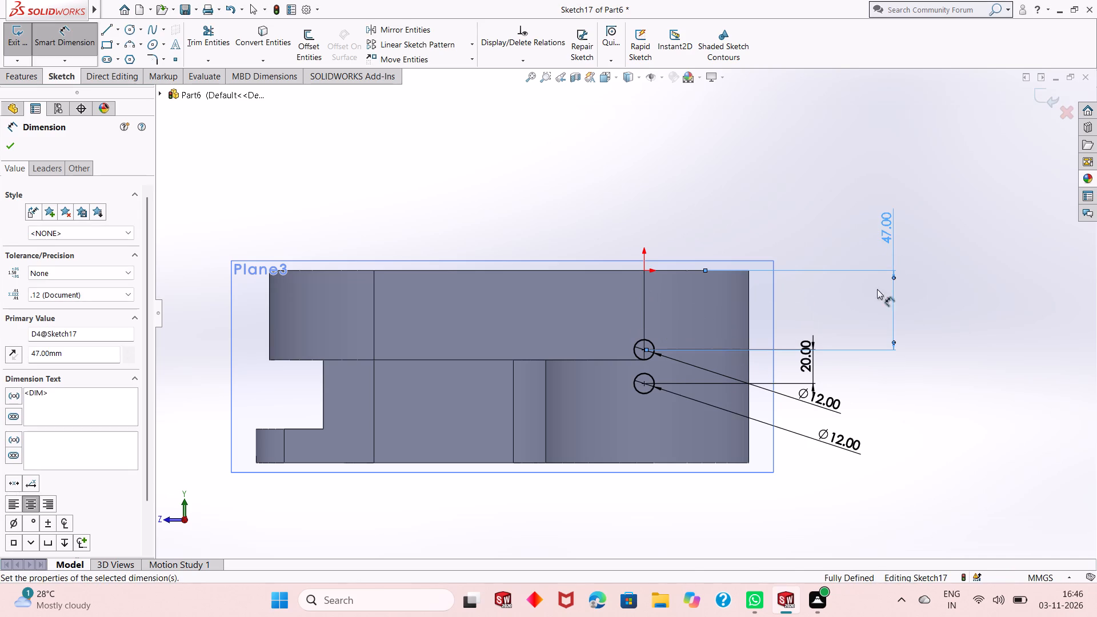
scroll(650, 382, "down", 2)
right_click(799, 125)
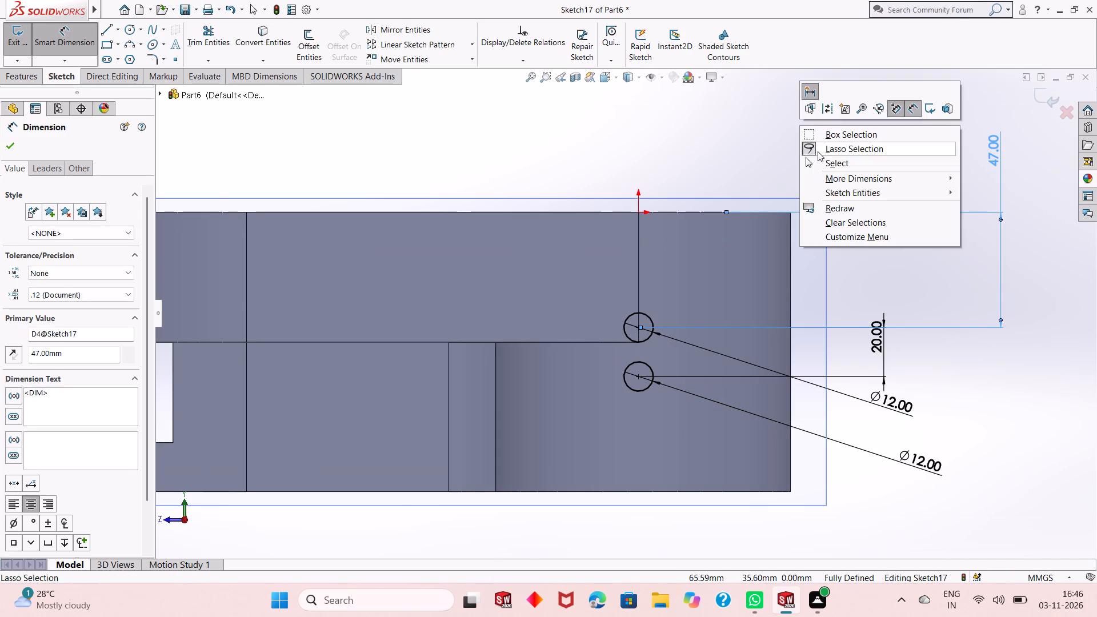
left_click(820, 161)
Join the two circles with a 20 mm vertical line between their outermost points on the +Z side.
scroll(604, 379, "down", 1)
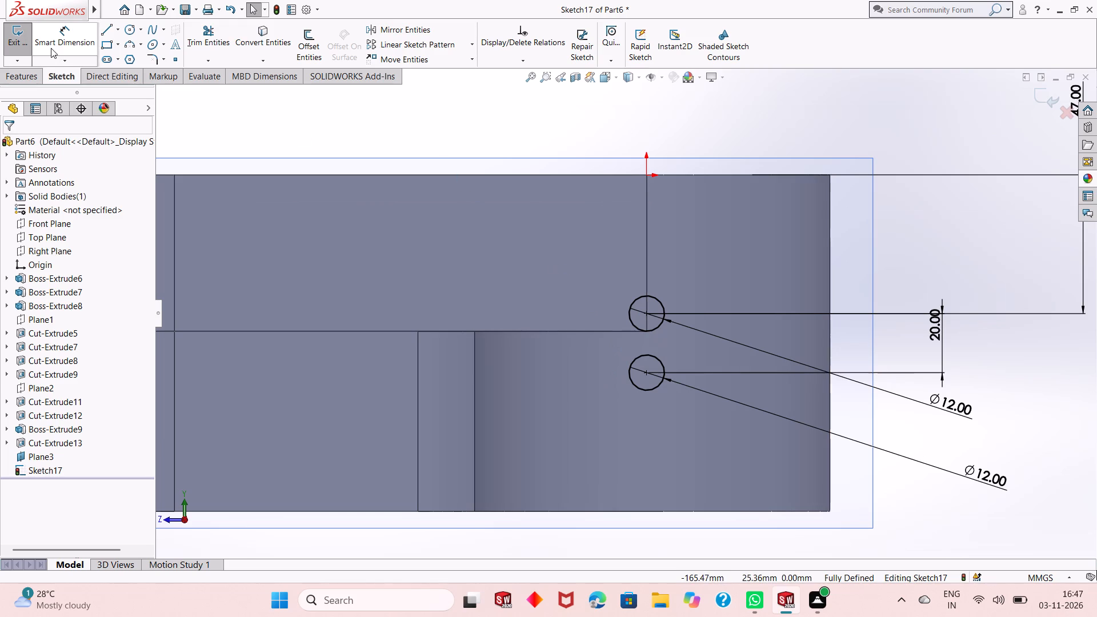
left_click(113, 32)
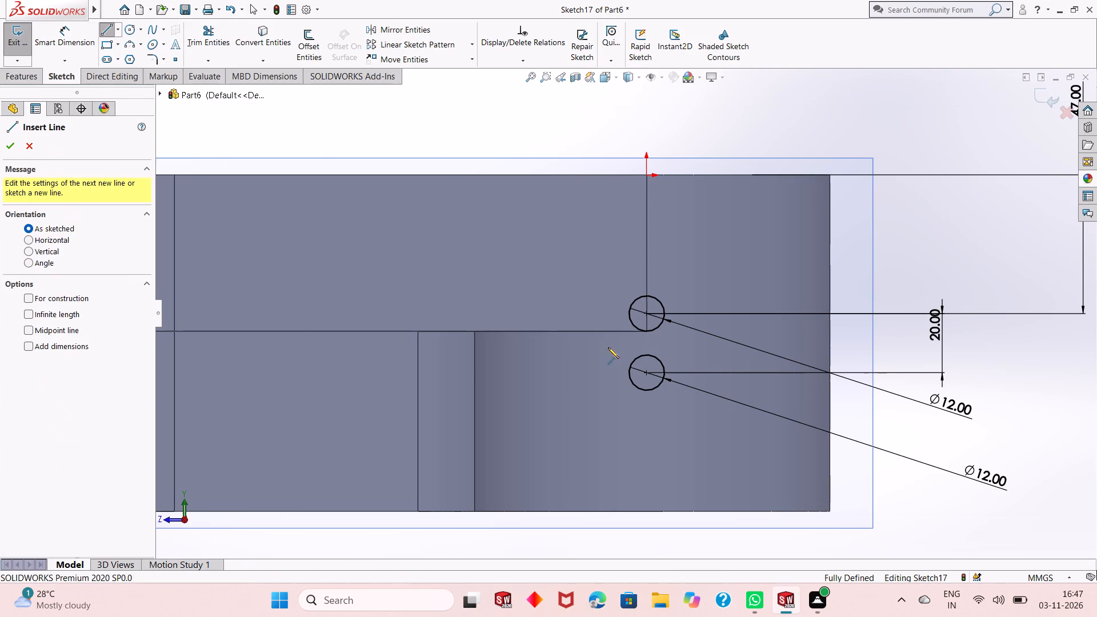
scroll(615, 359, "down", 1)
left_click(632, 302)
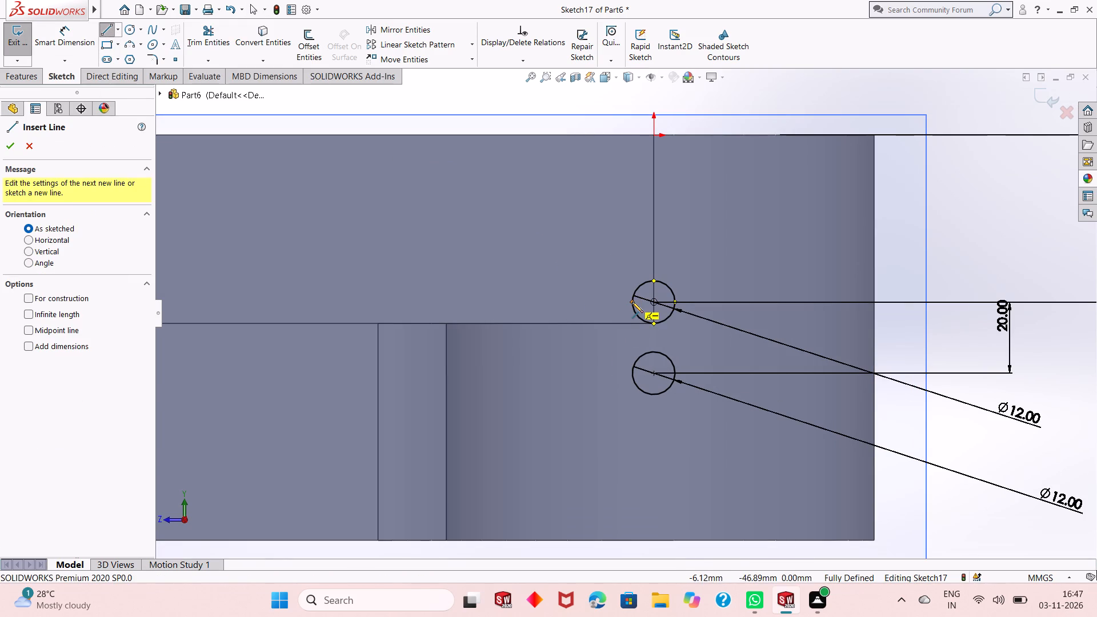
left_click(634, 374)
left_click(658, 224)
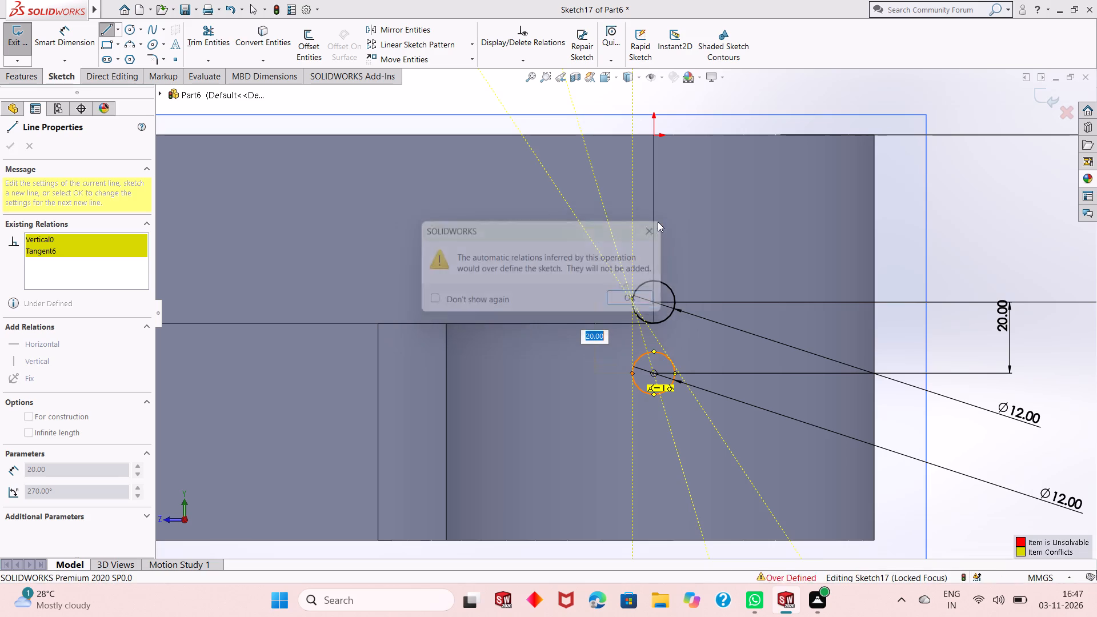
right_click(974, 205)
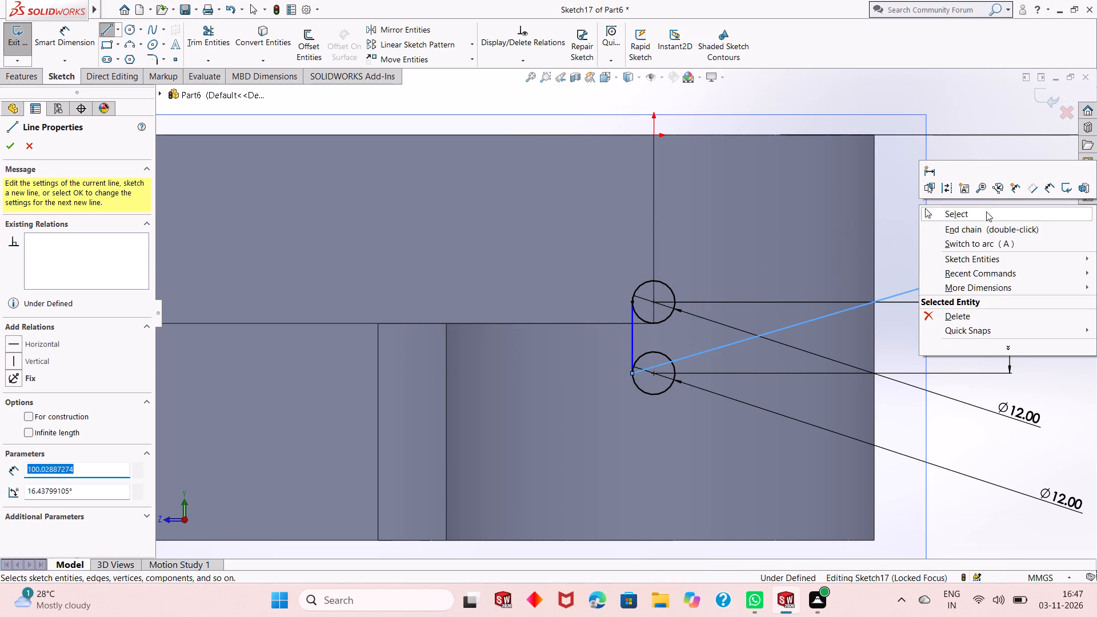
left_click(989, 216)
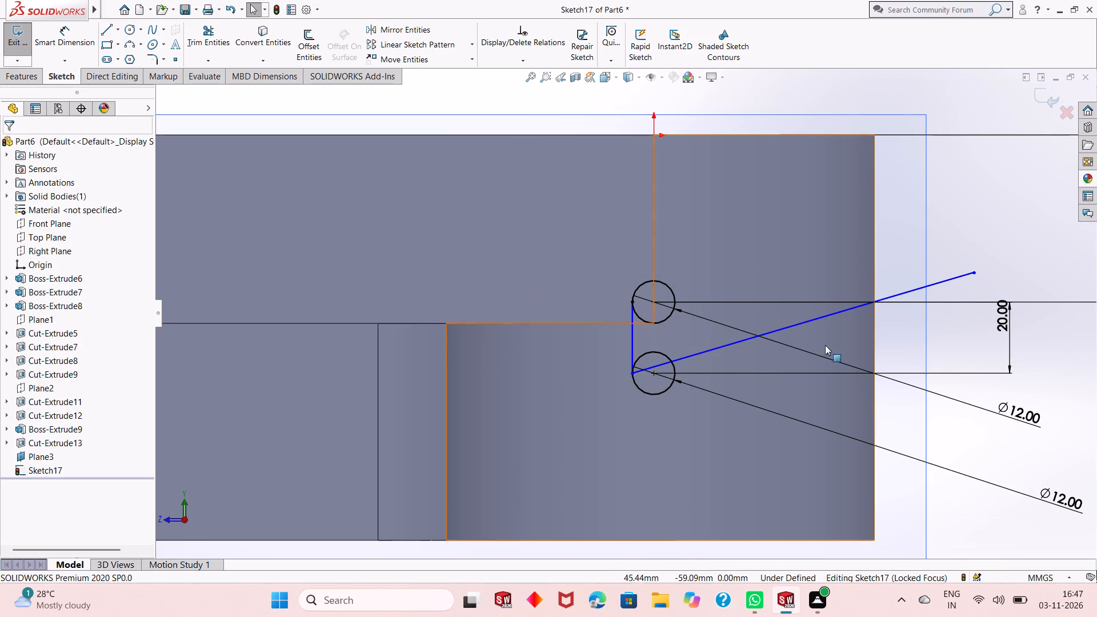
Delete the stray slanted line running from the lower circle past the housing's edge.
left_click(939, 284)
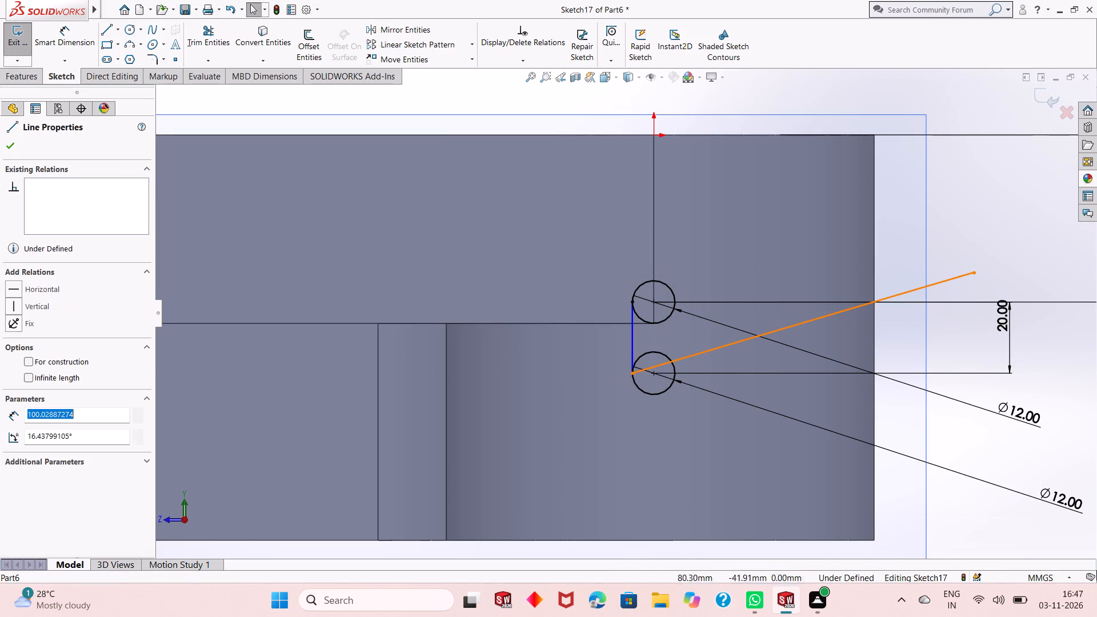
right_click(960, 178)
left_click(962, 333)
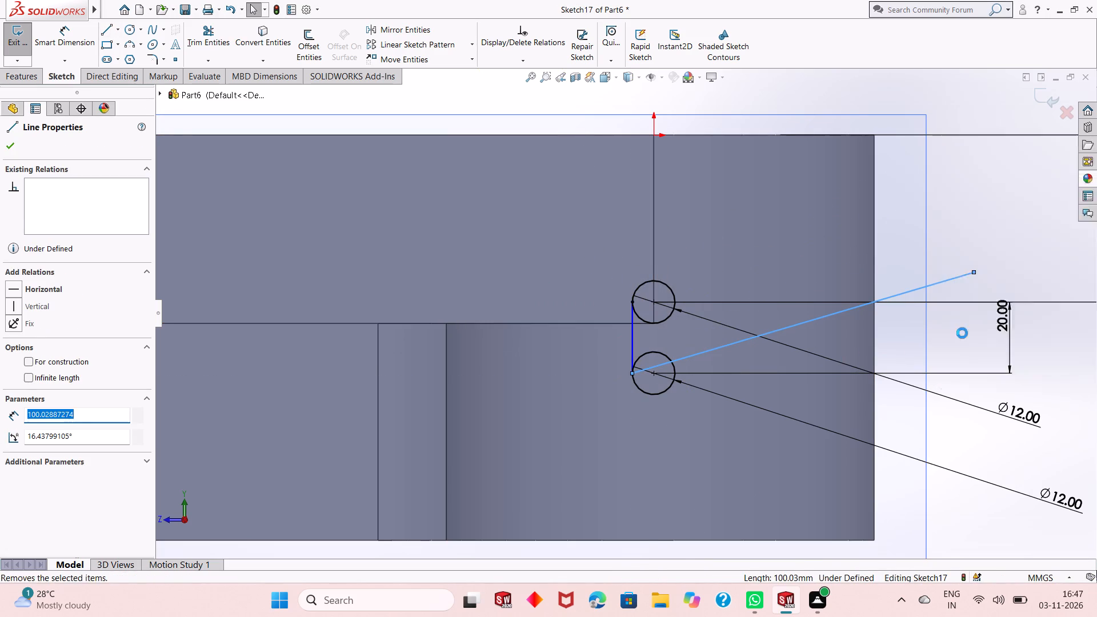
Join the two circles with a second 20 mm vertical line between their outermost points on the -Z side.
left_click(106, 29)
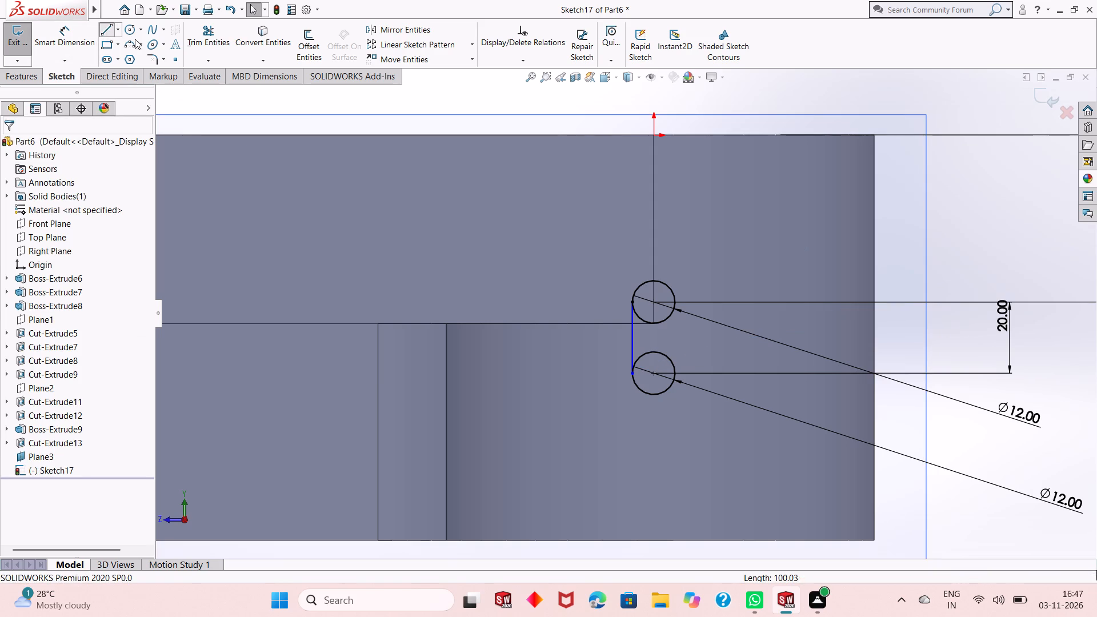
left_click(674, 303)
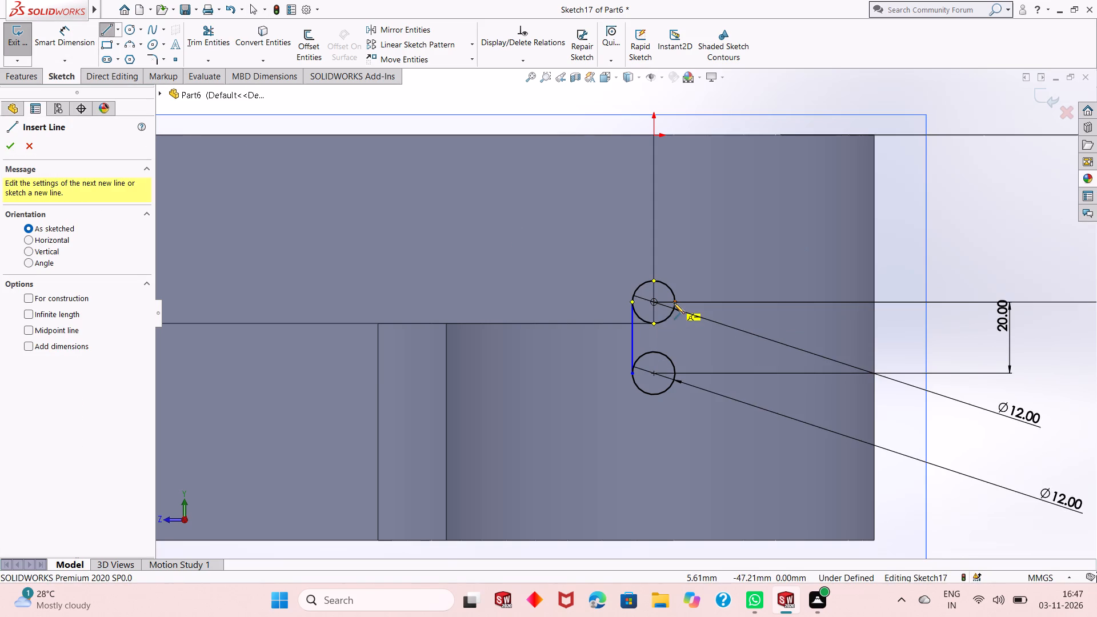
left_click(675, 374)
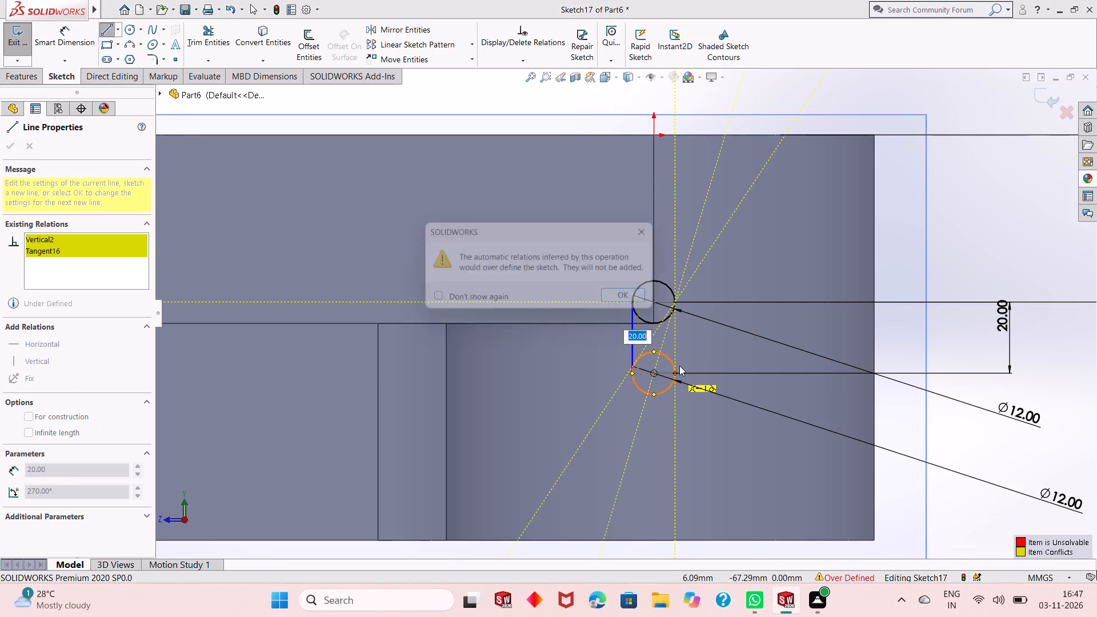
left_click(654, 229)
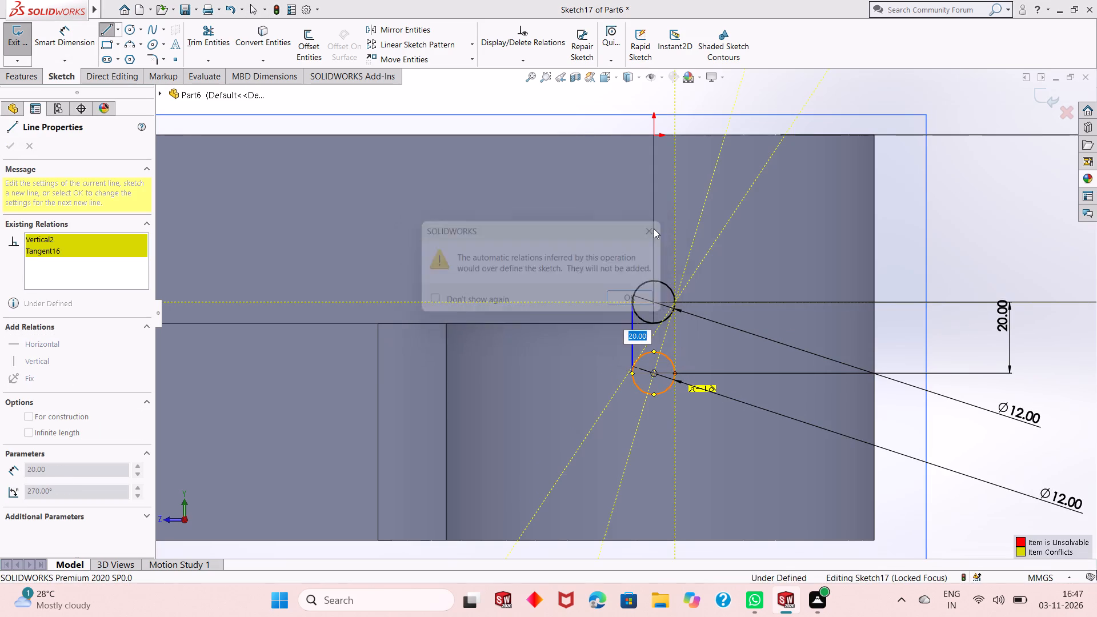
key("Escape")
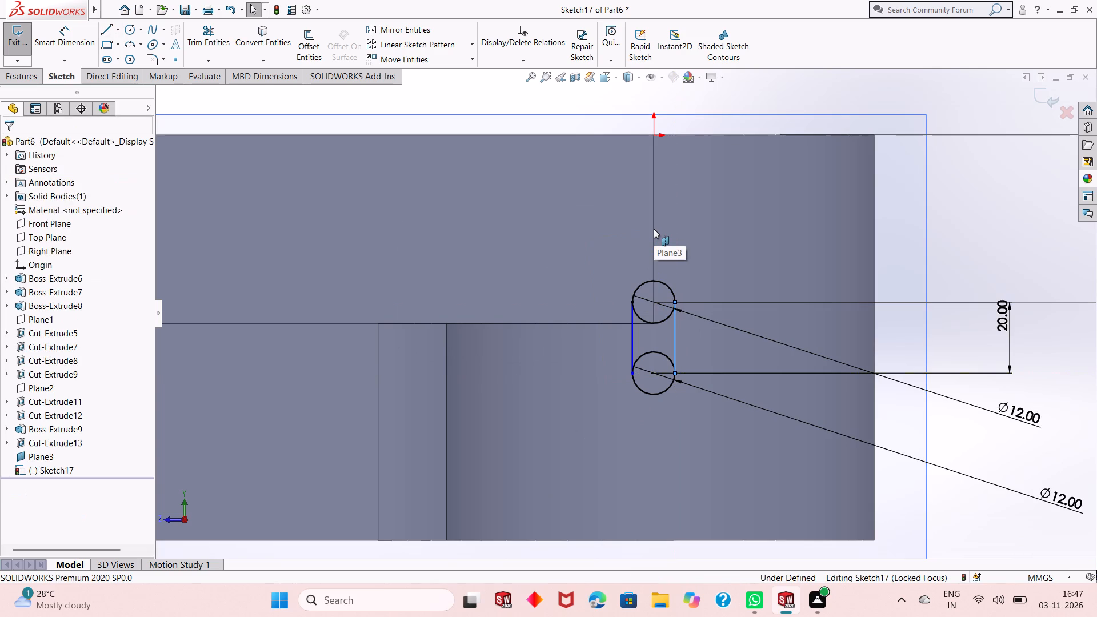
left_click(942, 261)
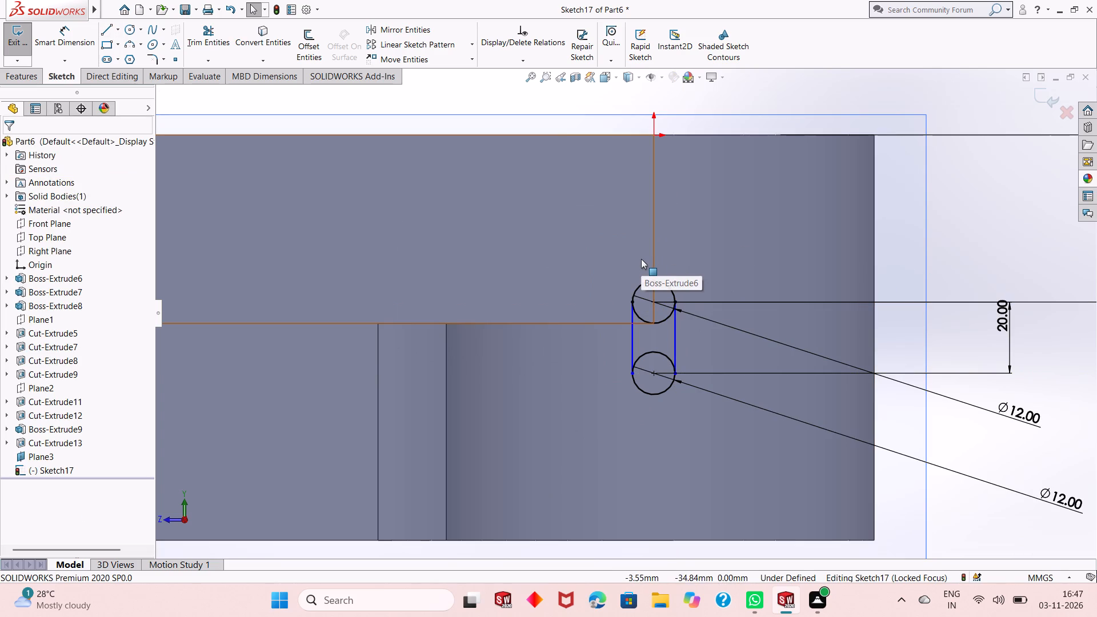
Add tangent relations between the upper circle and each of the two vertical joining lines.
scroll(659, 335, "down", 3)
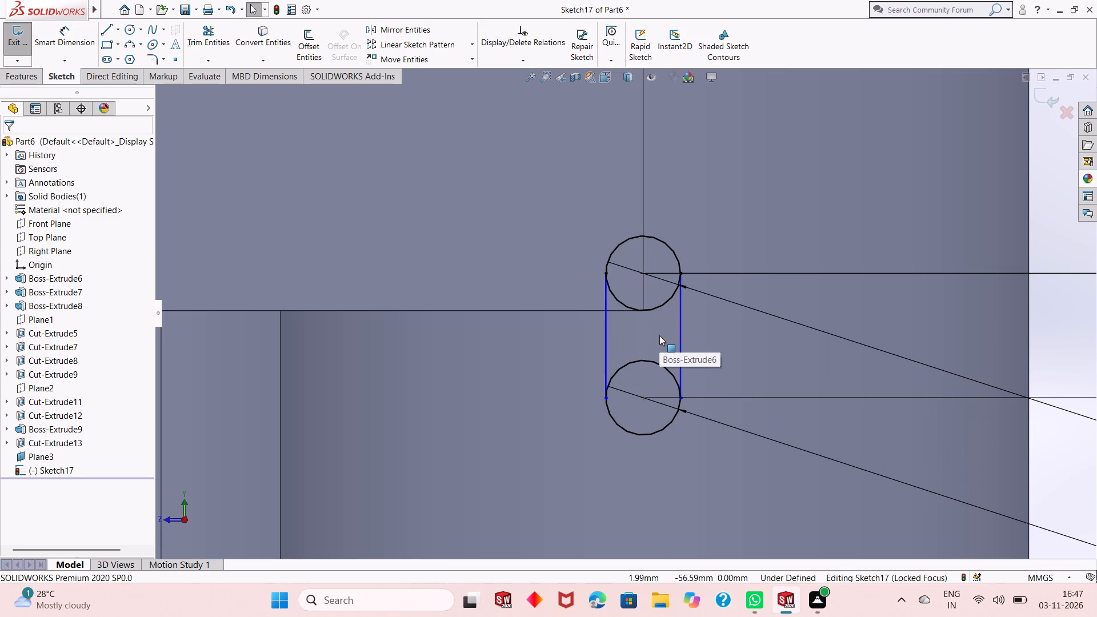
left_click(607, 318)
left_click(625, 304, "ctrl")
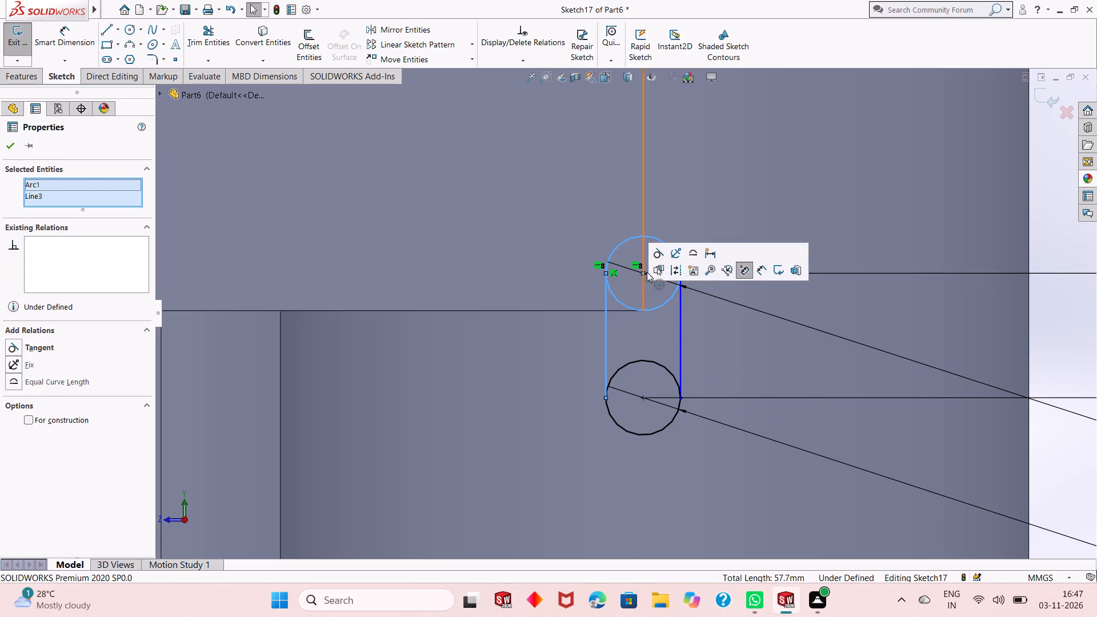
left_click(659, 259)
key("Escape")
key("Escape")
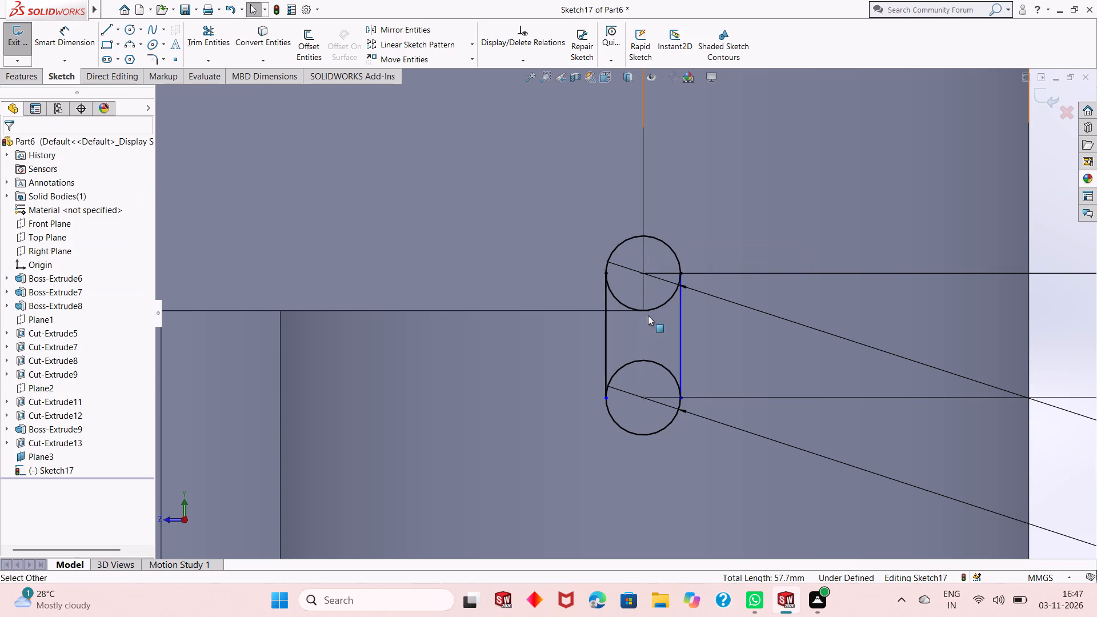
key("Escape")
left_click(683, 304)
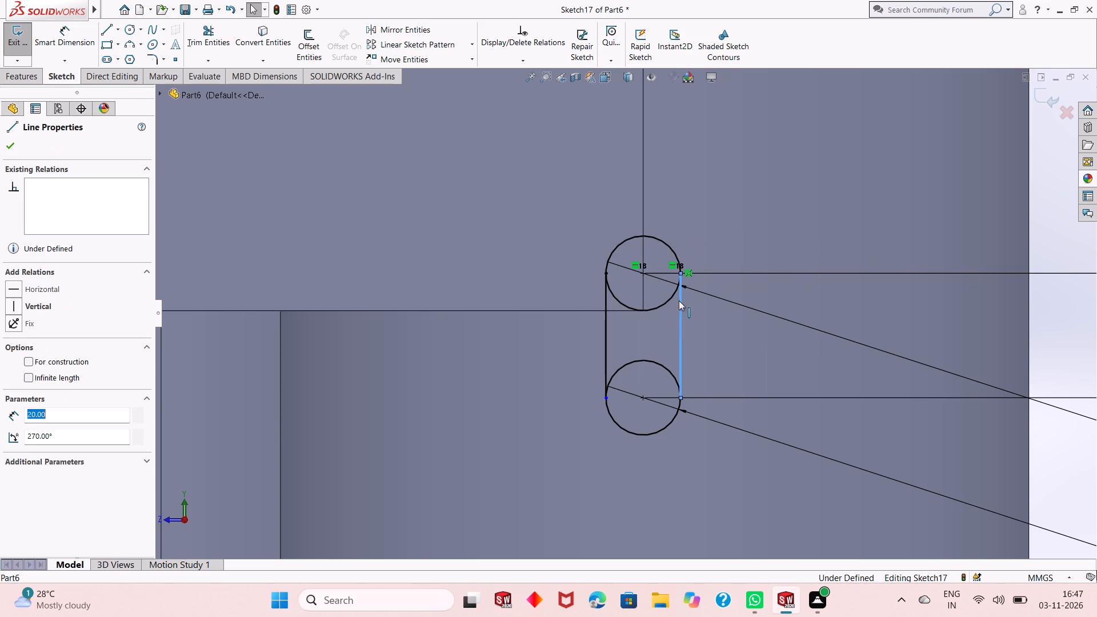
left_click(674, 295, "ctrl")
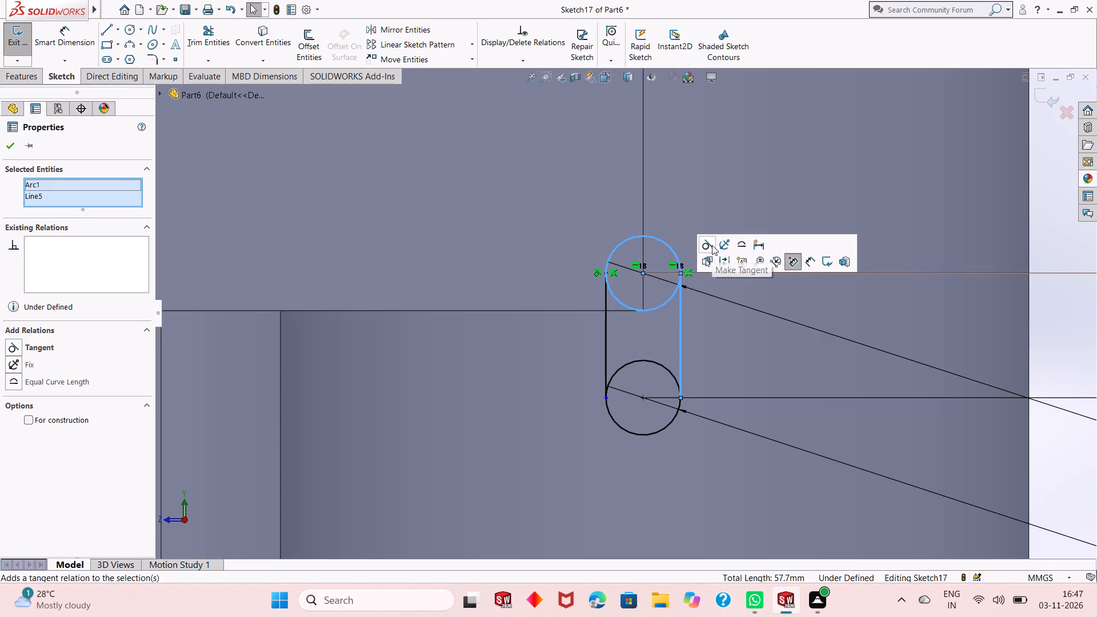
left_click(712, 245)
key("Escape")
key("Escape")
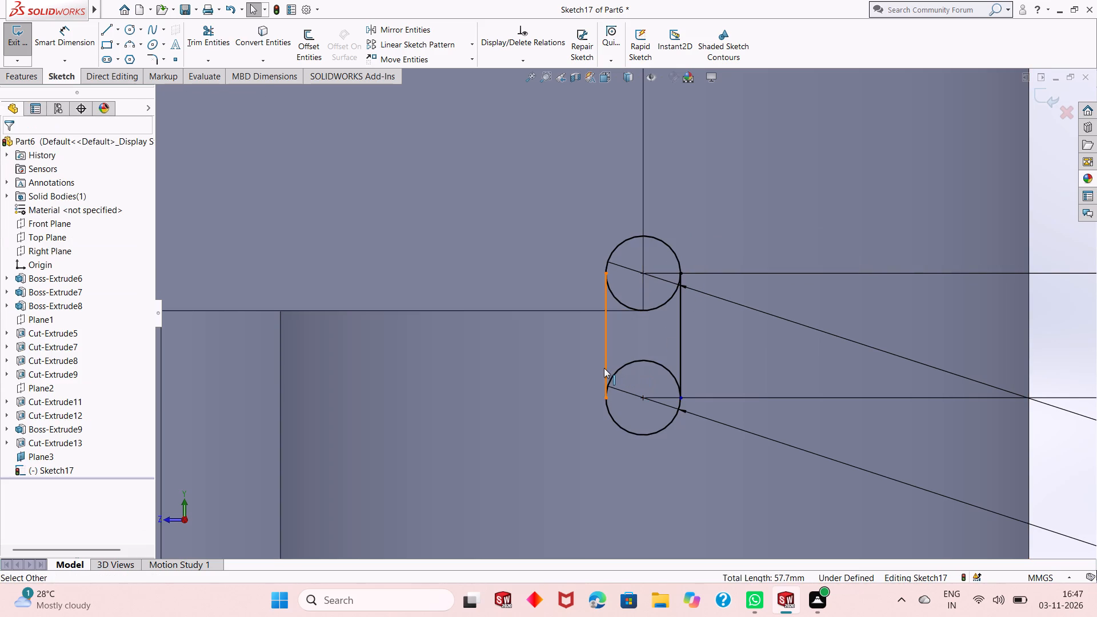
Make the +Z-side vertical line tangent to the lower circle.
left_click(604, 368)
left_click(612, 374, "ctrl")
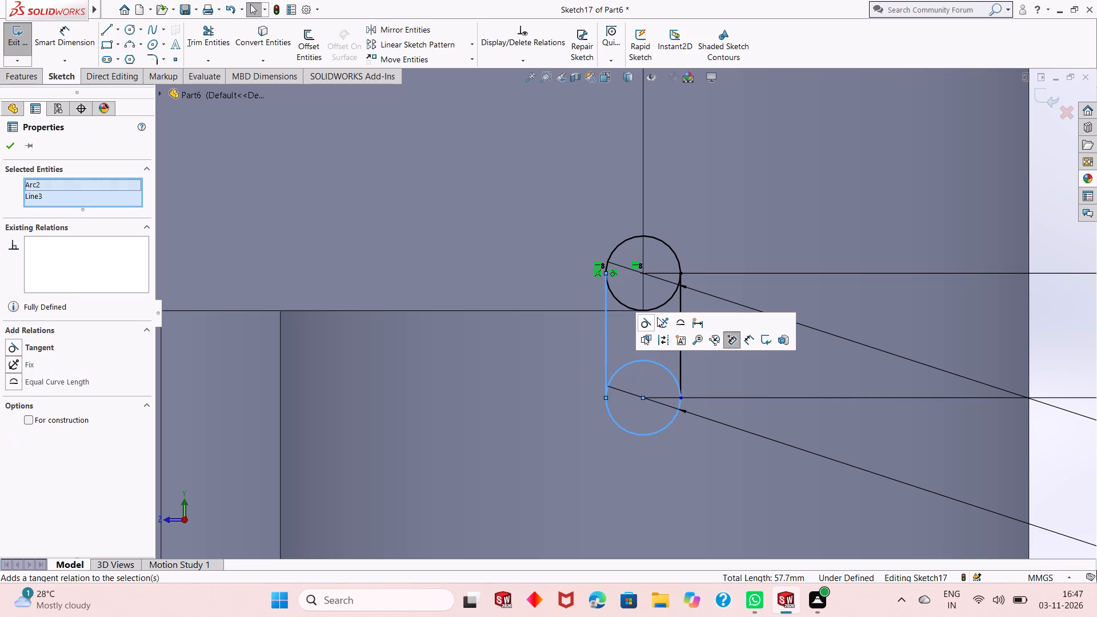
left_click(650, 322)
Delete the 12 mm diameter dimension of the upper circle.
scroll(692, 388, "up", 2)
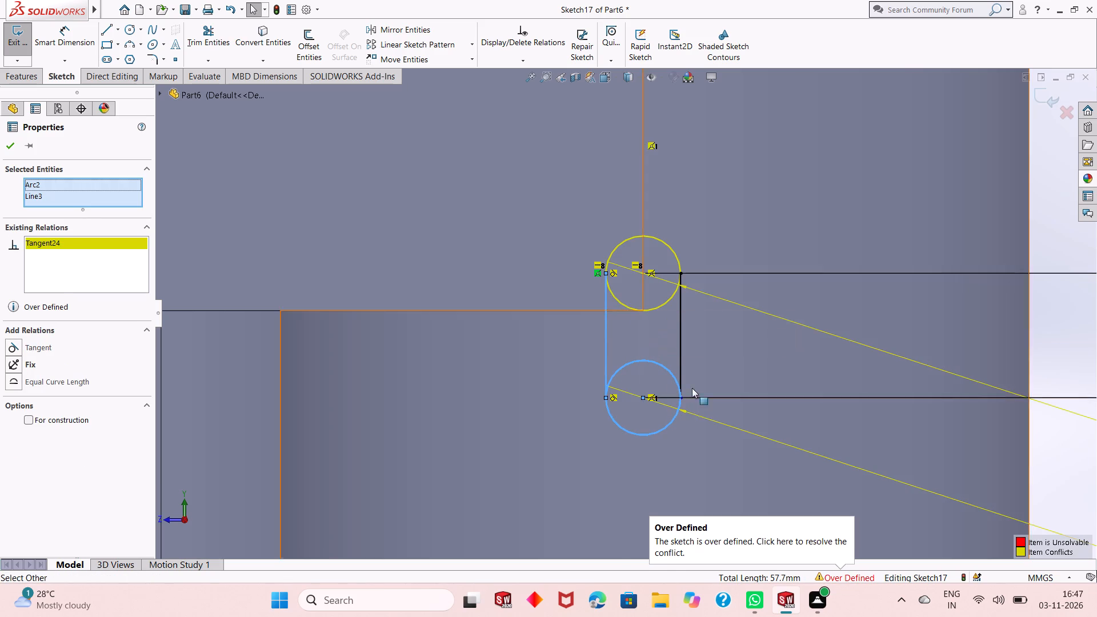
scroll(692, 385, "up", 2)
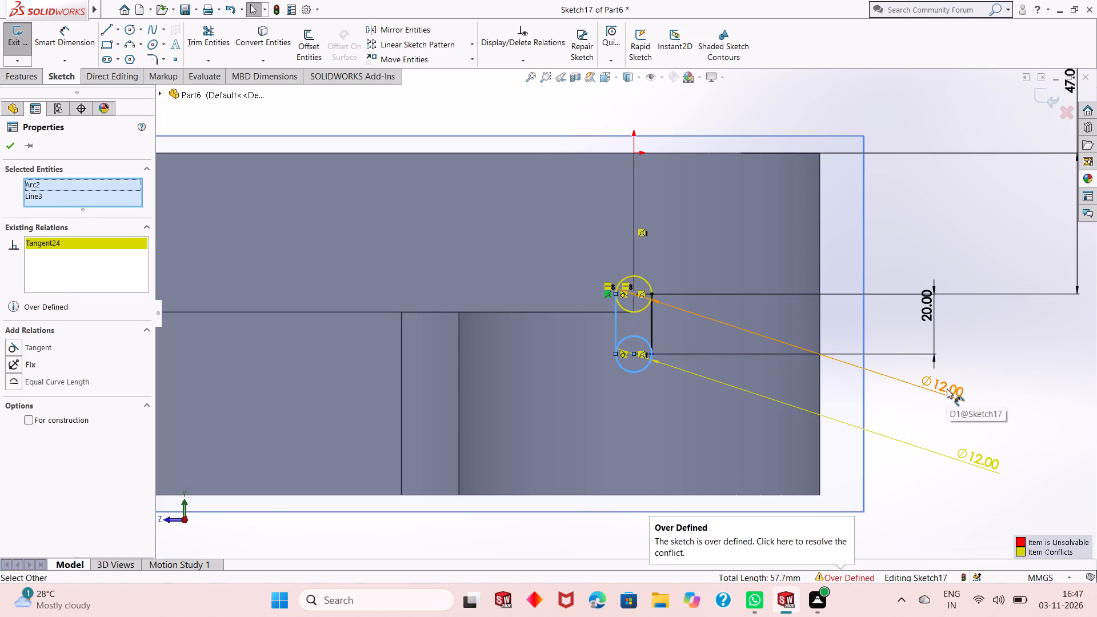
right_click(947, 388)
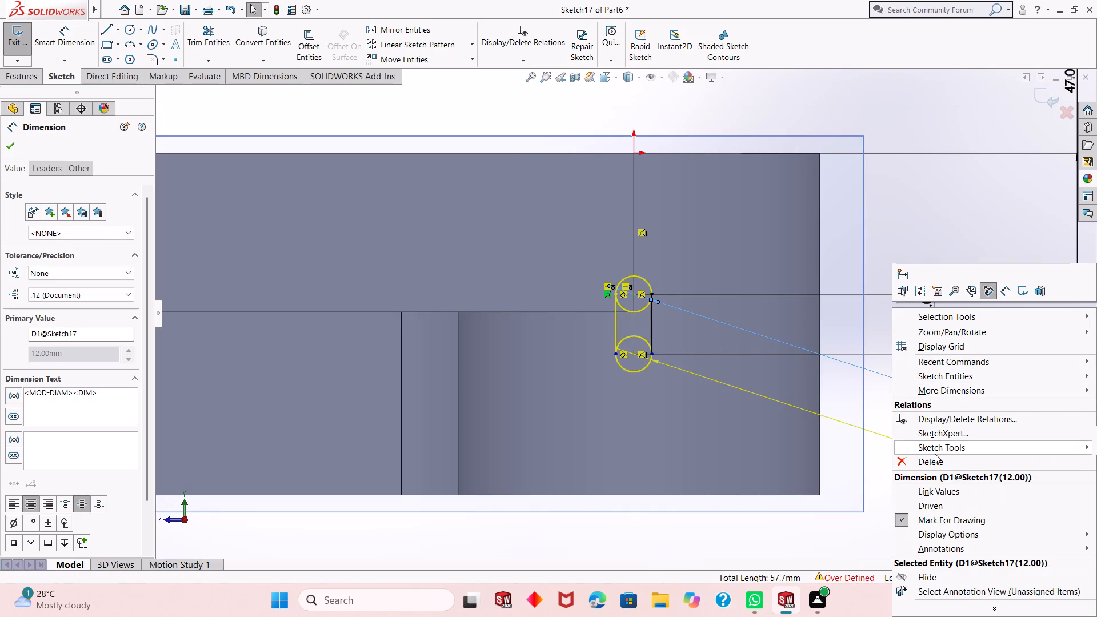
left_click(934, 459)
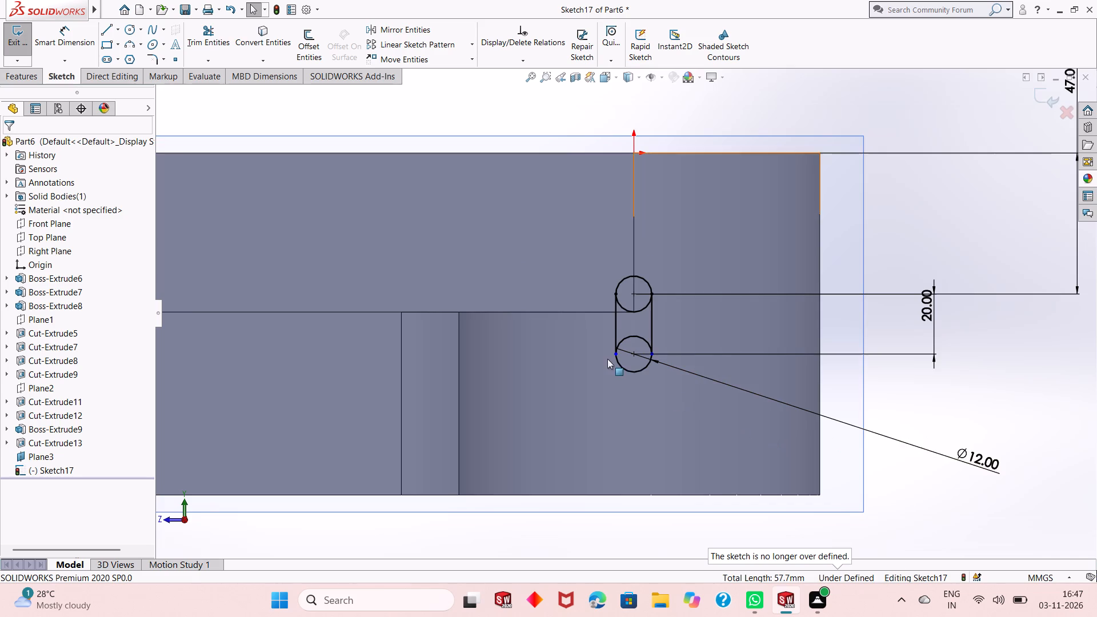
Select the +Z-side vertical line together with the lower circle for a sketch relation.
scroll(607, 359, "down", 6)
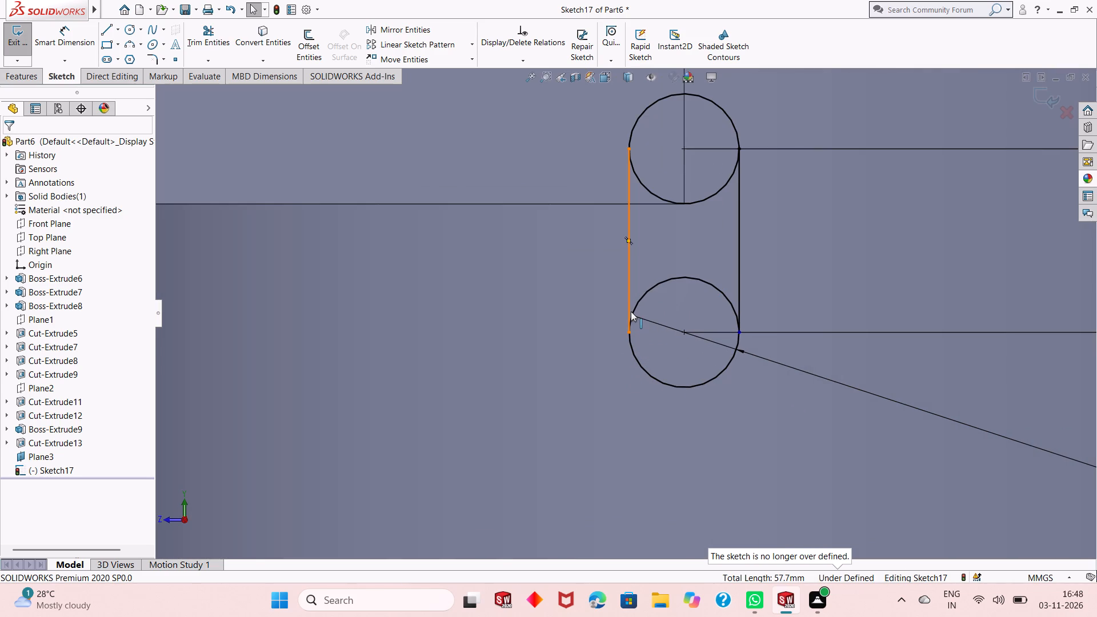
left_click(631, 311, "ctrl")
left_click(646, 293, "ctrl")
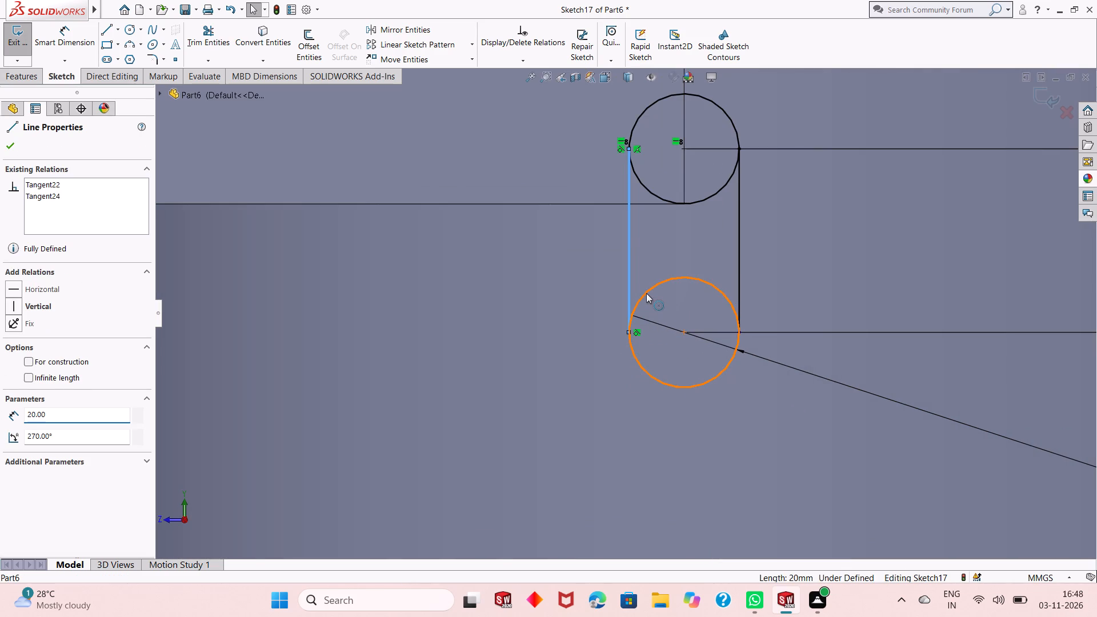
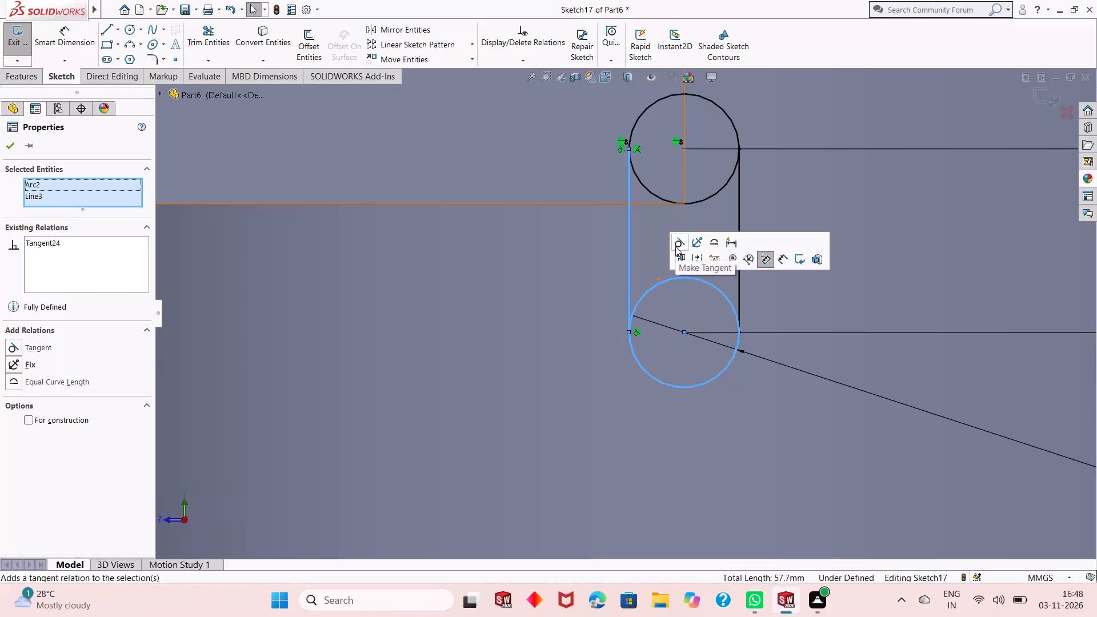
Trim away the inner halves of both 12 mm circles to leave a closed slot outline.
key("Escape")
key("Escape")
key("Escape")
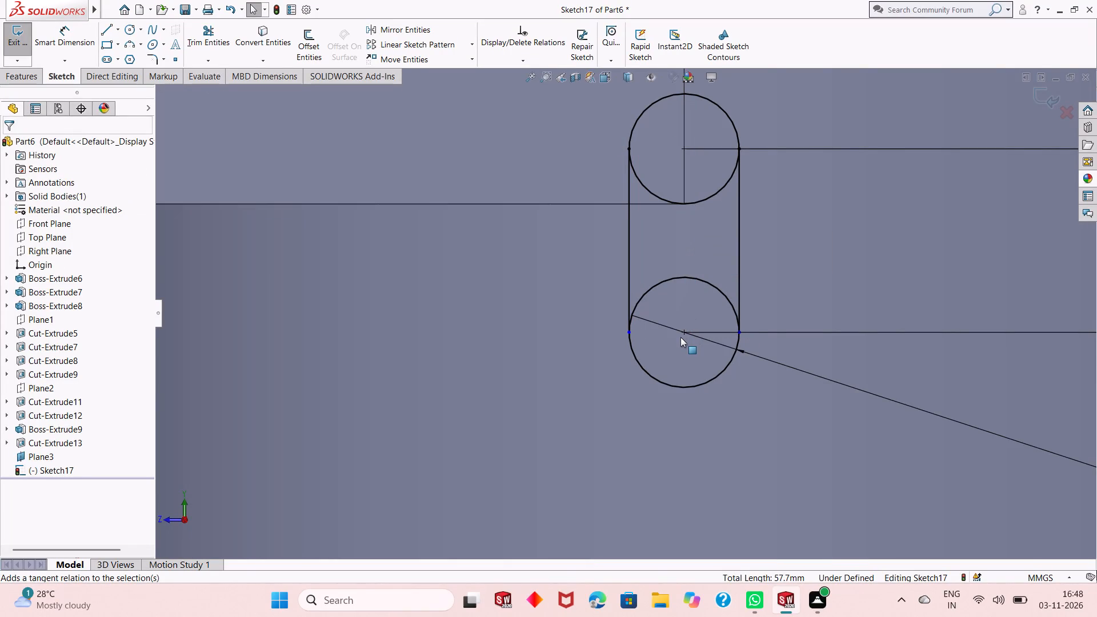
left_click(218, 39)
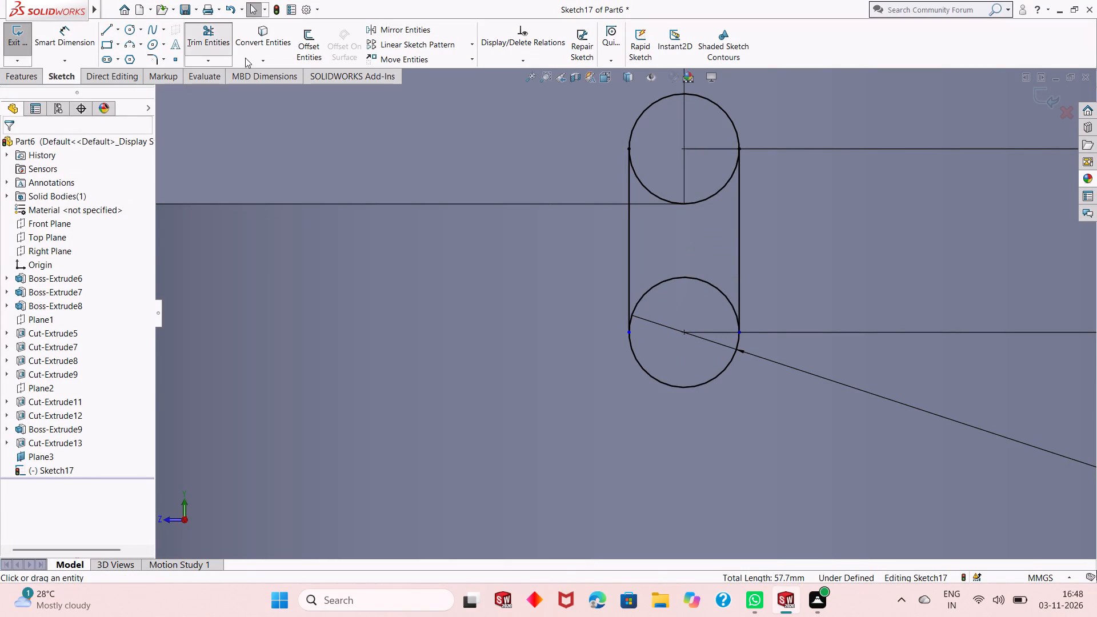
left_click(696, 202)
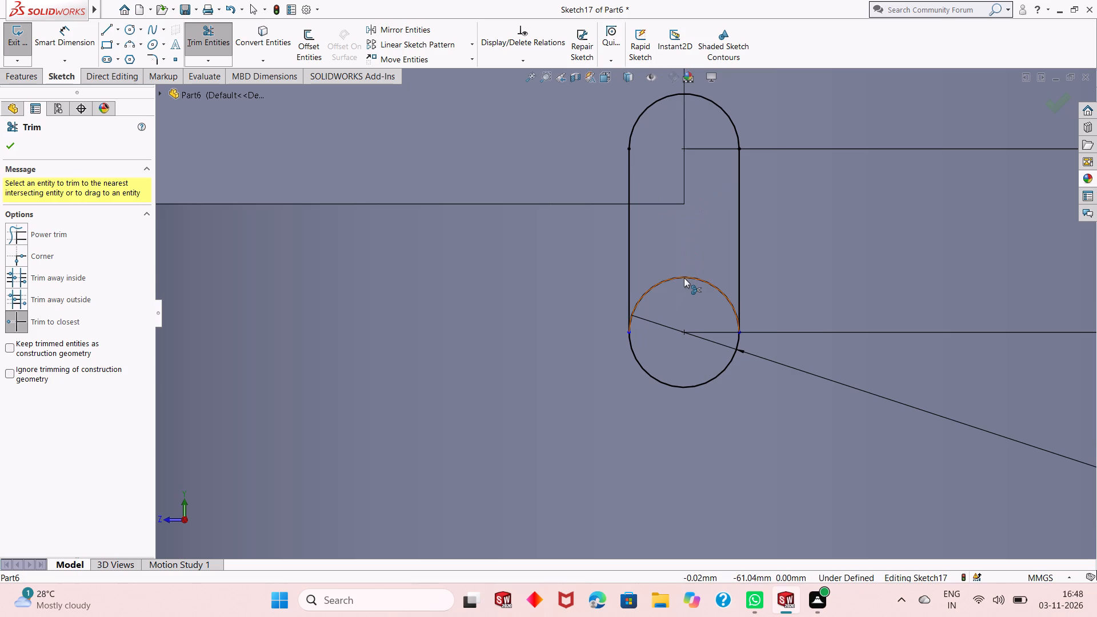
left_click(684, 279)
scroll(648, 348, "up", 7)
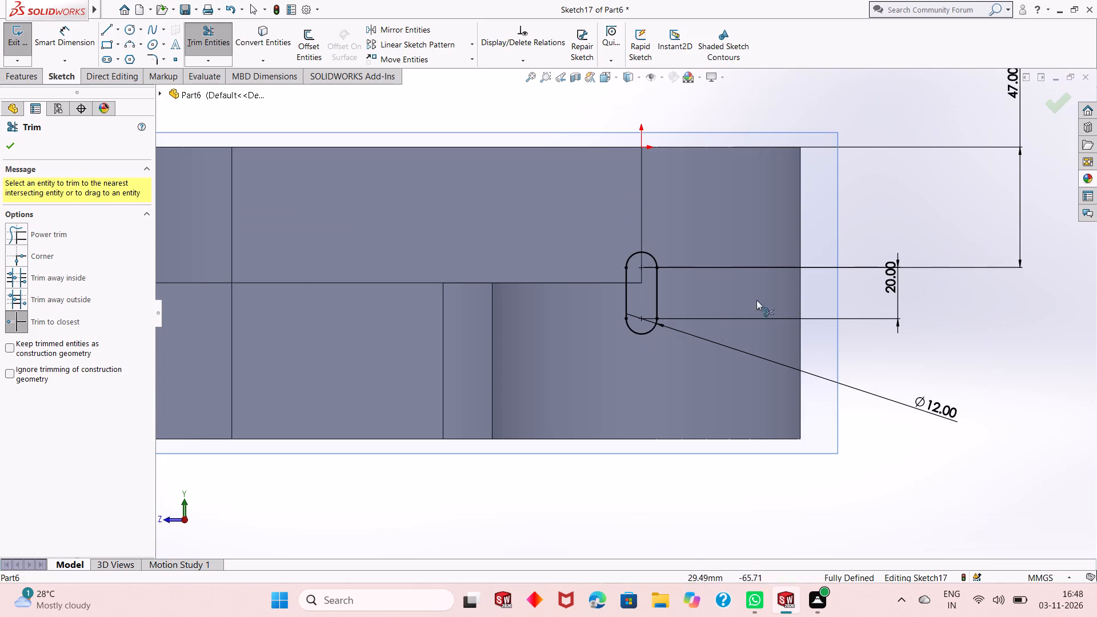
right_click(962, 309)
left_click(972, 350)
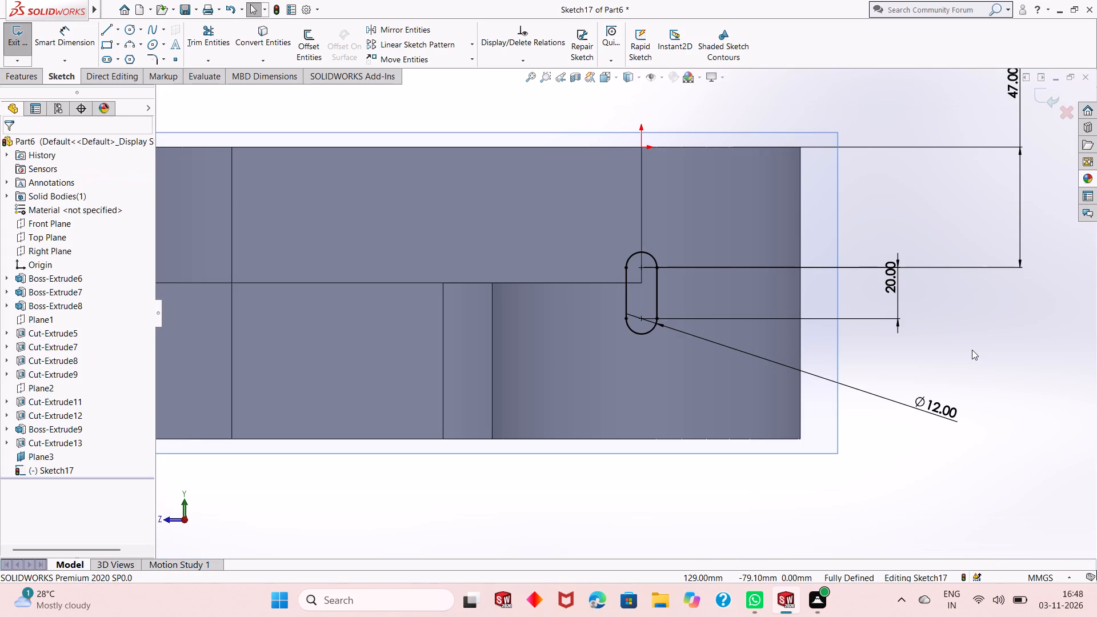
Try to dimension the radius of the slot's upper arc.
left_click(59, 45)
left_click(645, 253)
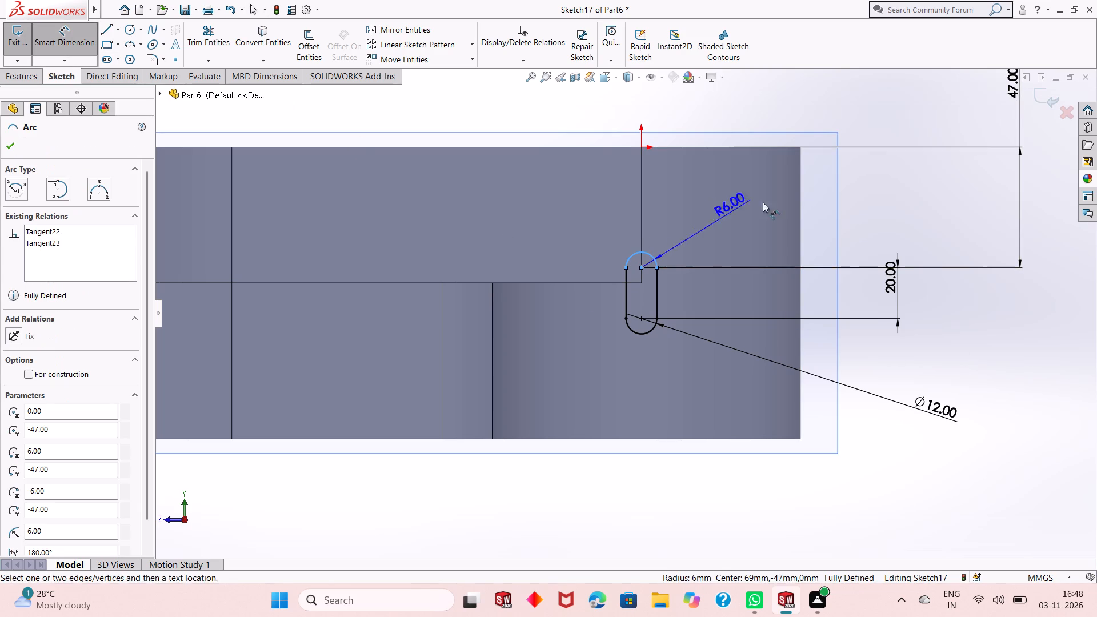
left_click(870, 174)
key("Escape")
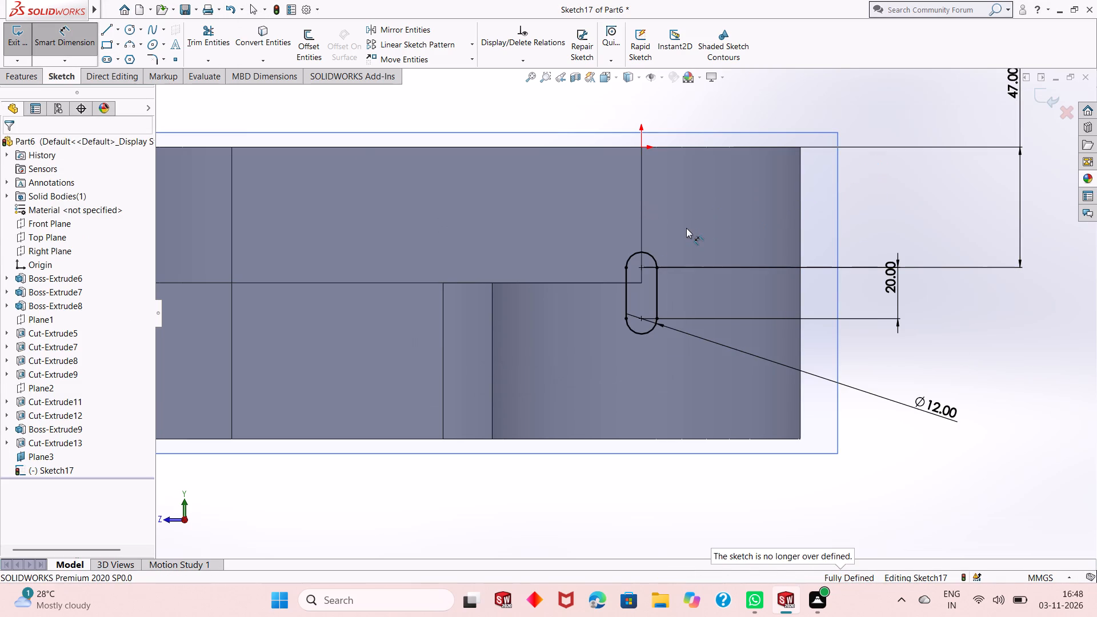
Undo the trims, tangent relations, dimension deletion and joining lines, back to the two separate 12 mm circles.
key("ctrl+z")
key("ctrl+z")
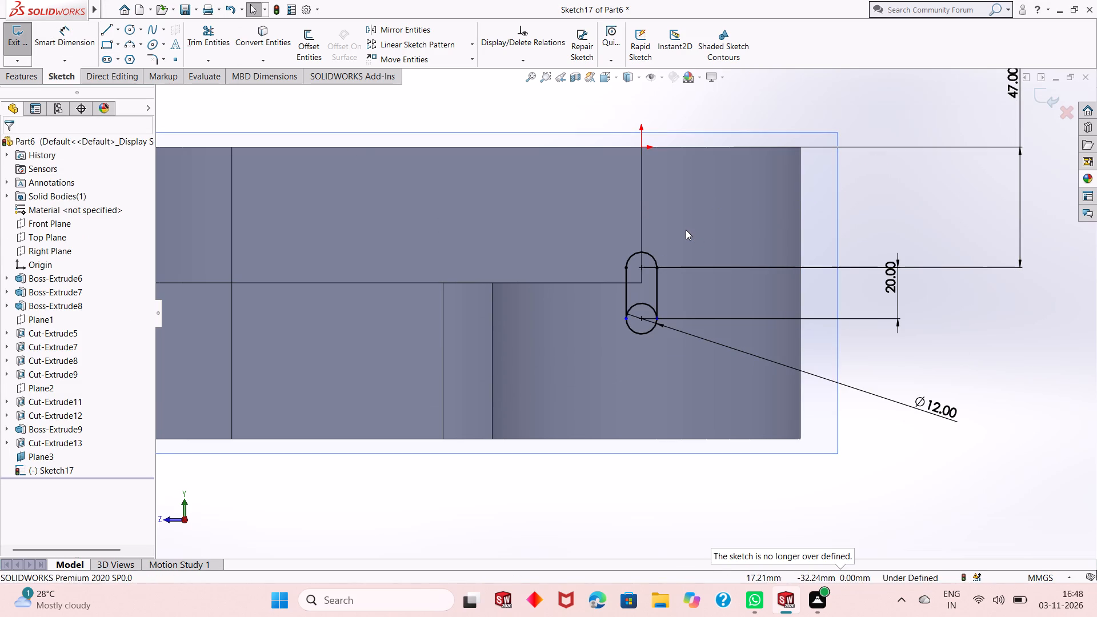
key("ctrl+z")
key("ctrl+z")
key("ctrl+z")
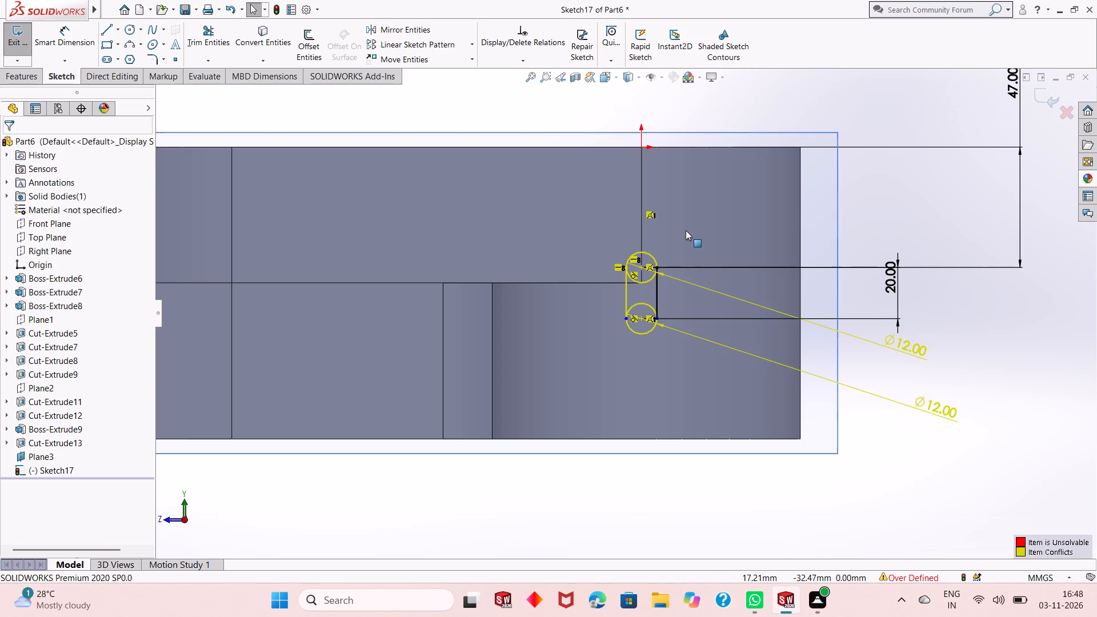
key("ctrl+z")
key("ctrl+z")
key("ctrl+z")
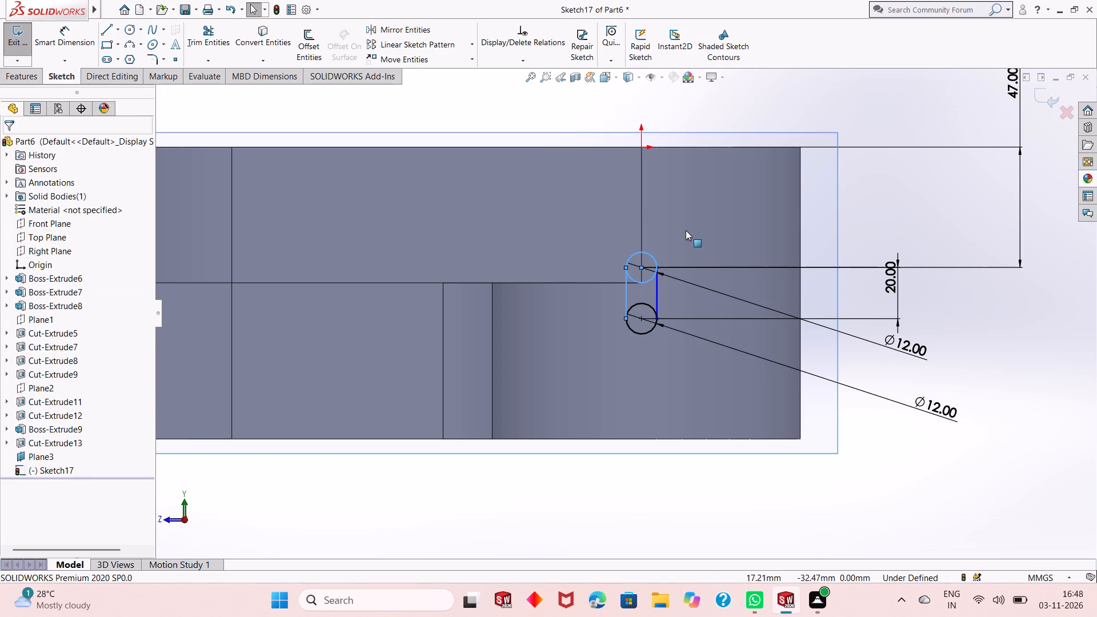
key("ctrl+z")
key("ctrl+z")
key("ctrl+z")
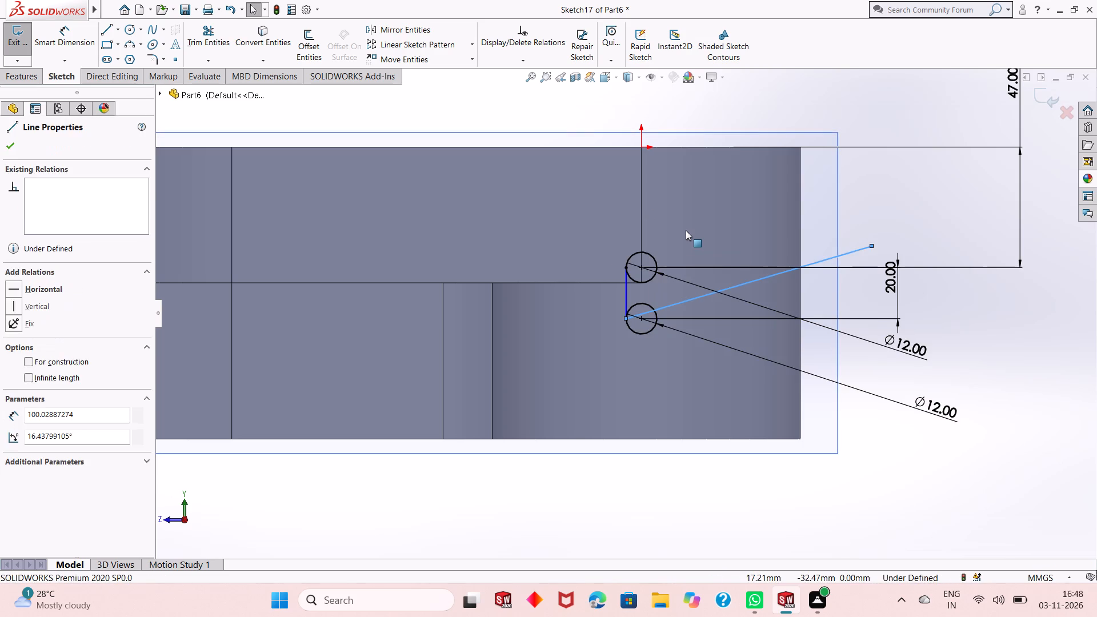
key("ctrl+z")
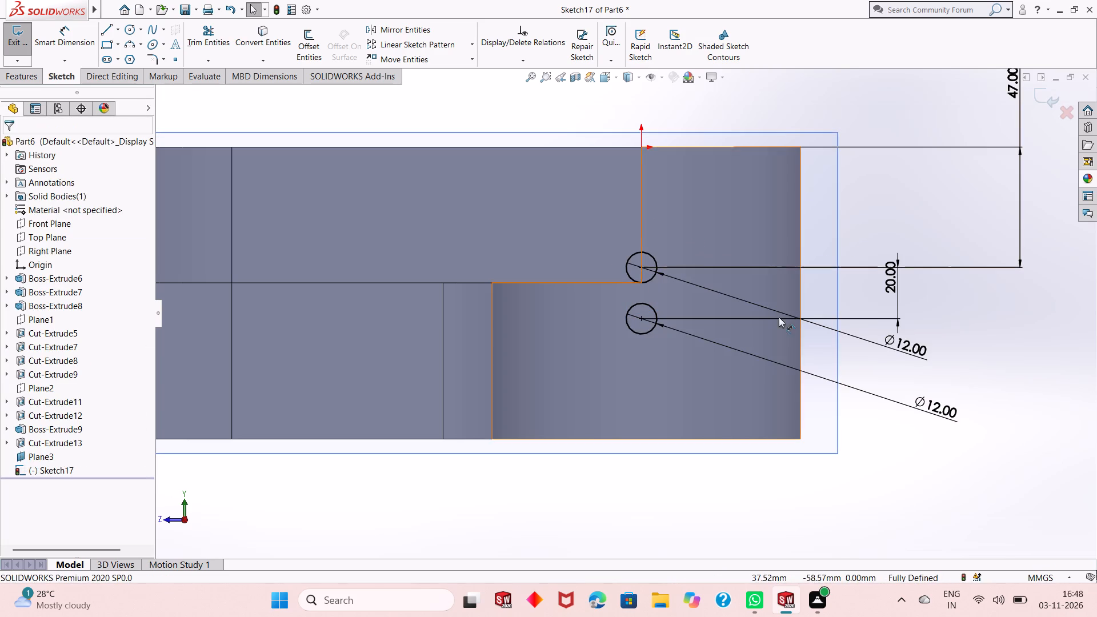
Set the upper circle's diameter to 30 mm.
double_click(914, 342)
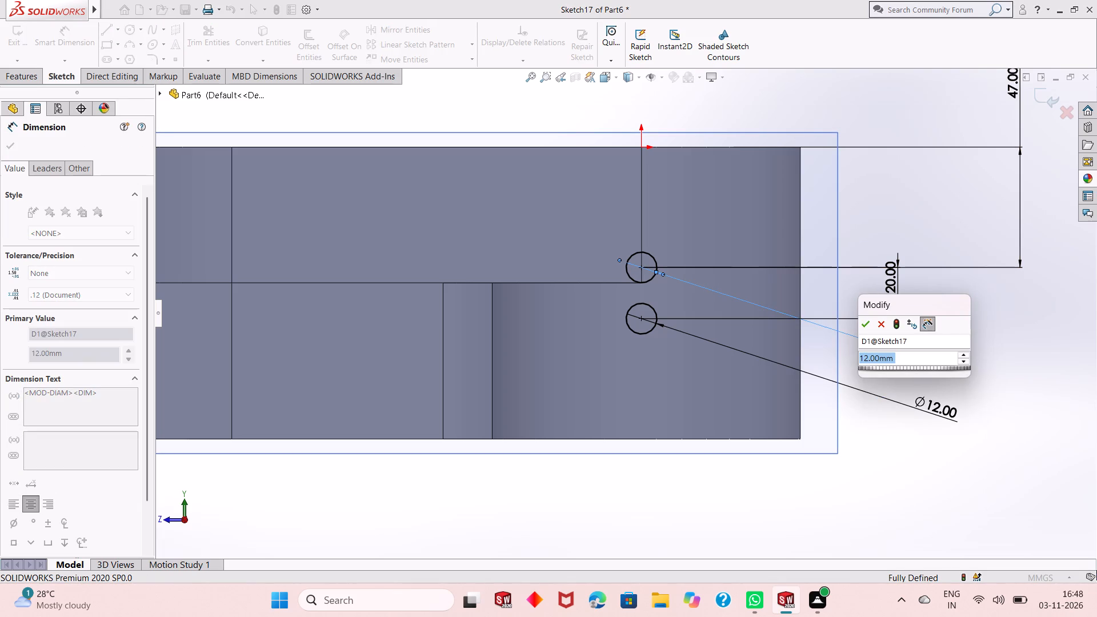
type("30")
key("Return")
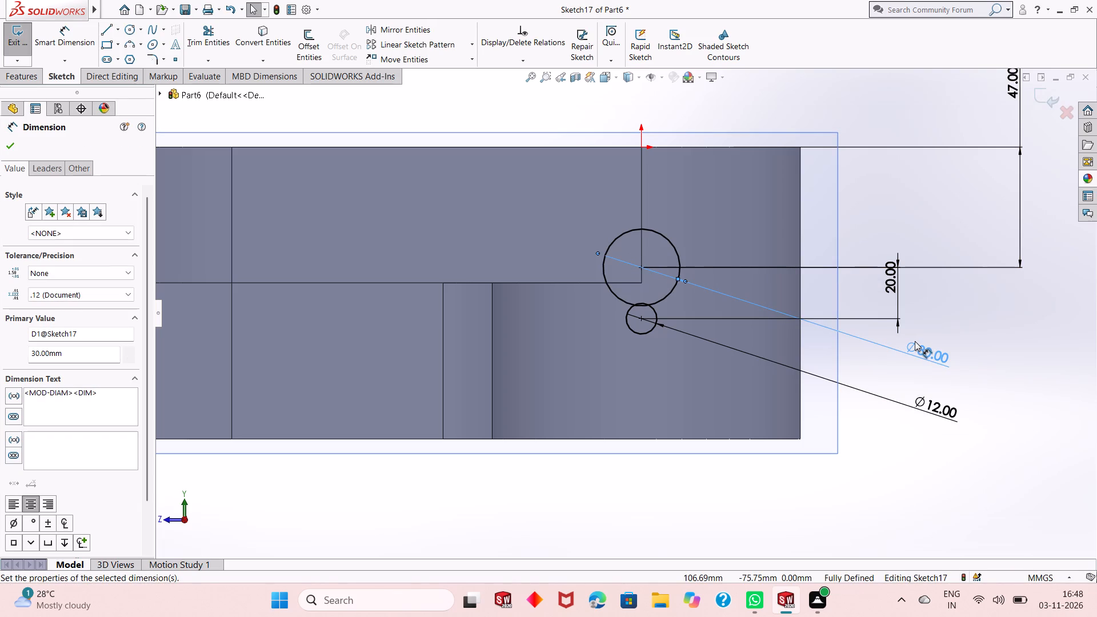
Set the diameters of the upper and lower circles to 24 mm each, entered as 12+12.
double_click(930, 349)
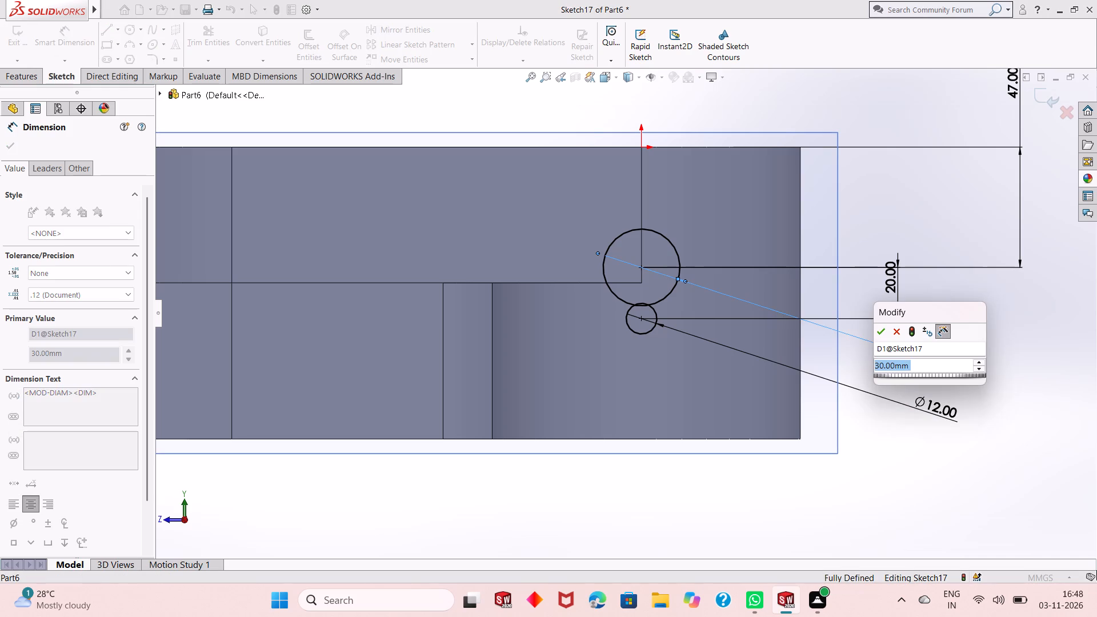
type("12+12")
key("Return")
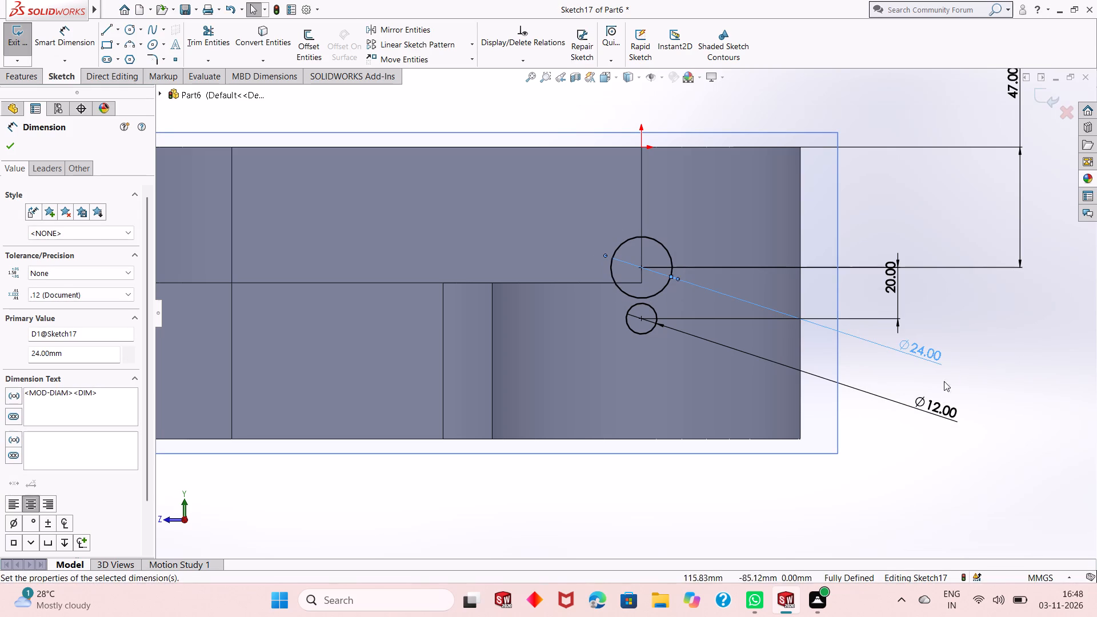
double_click(938, 414)
type("12+12")
key("Return")
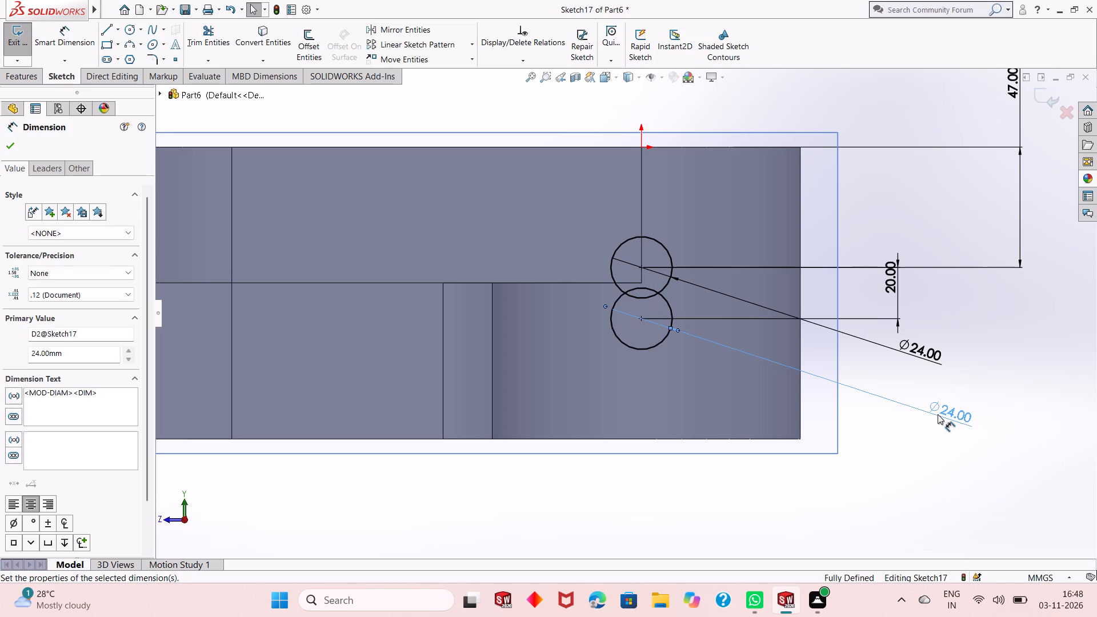
Set the vertical distance between the two circle centres to 30 mm.
double_click(885, 284)
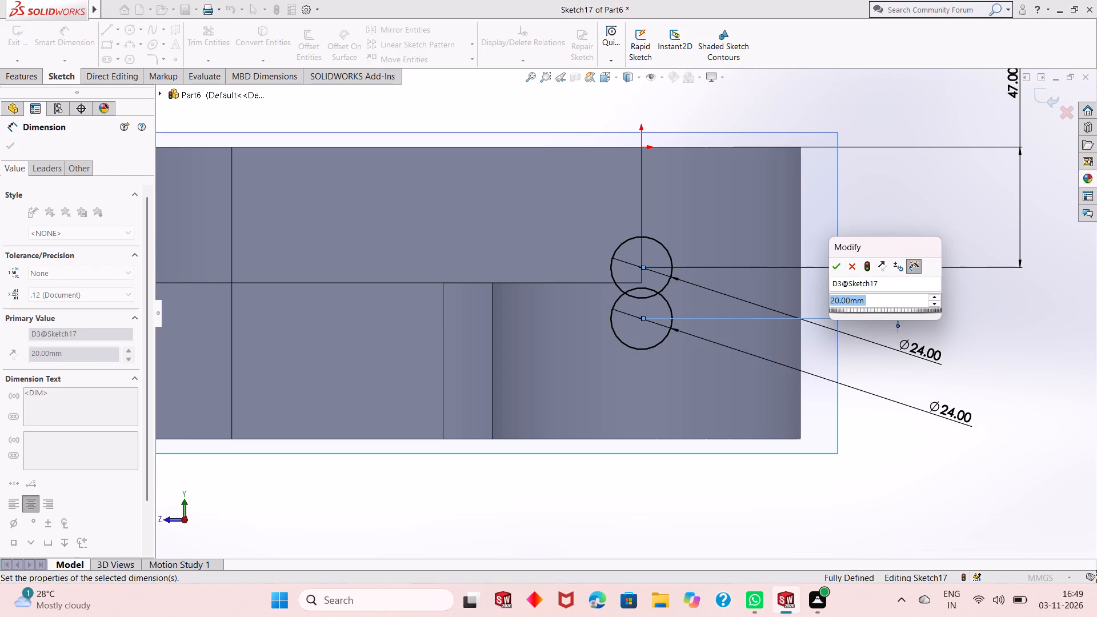
type("30")
key("Return")
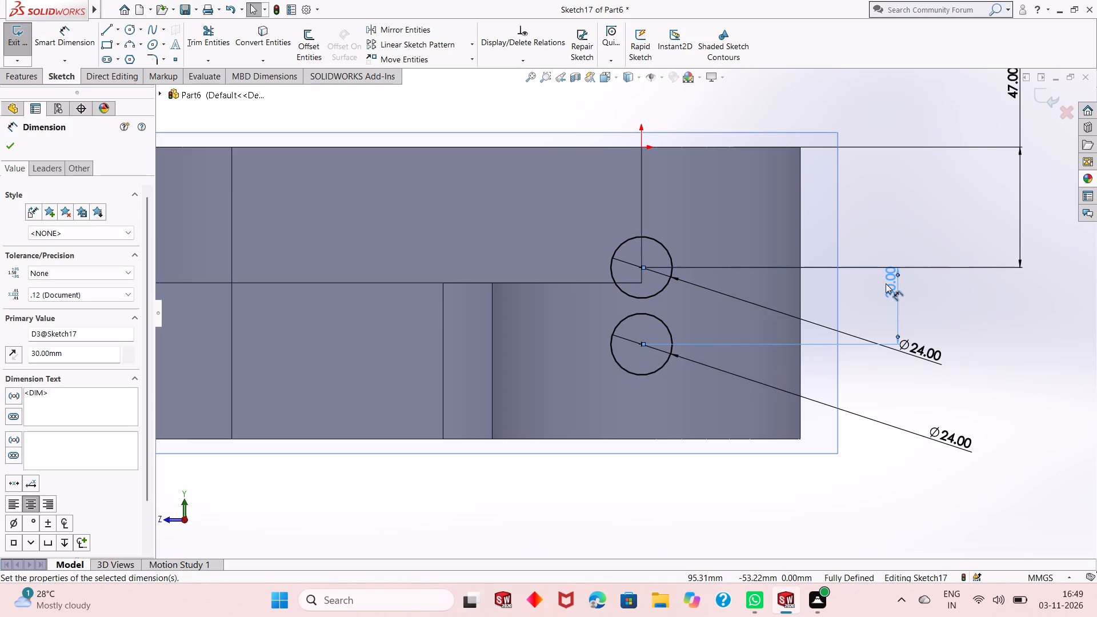
right_click(931, 187)
left_click(884, 122)
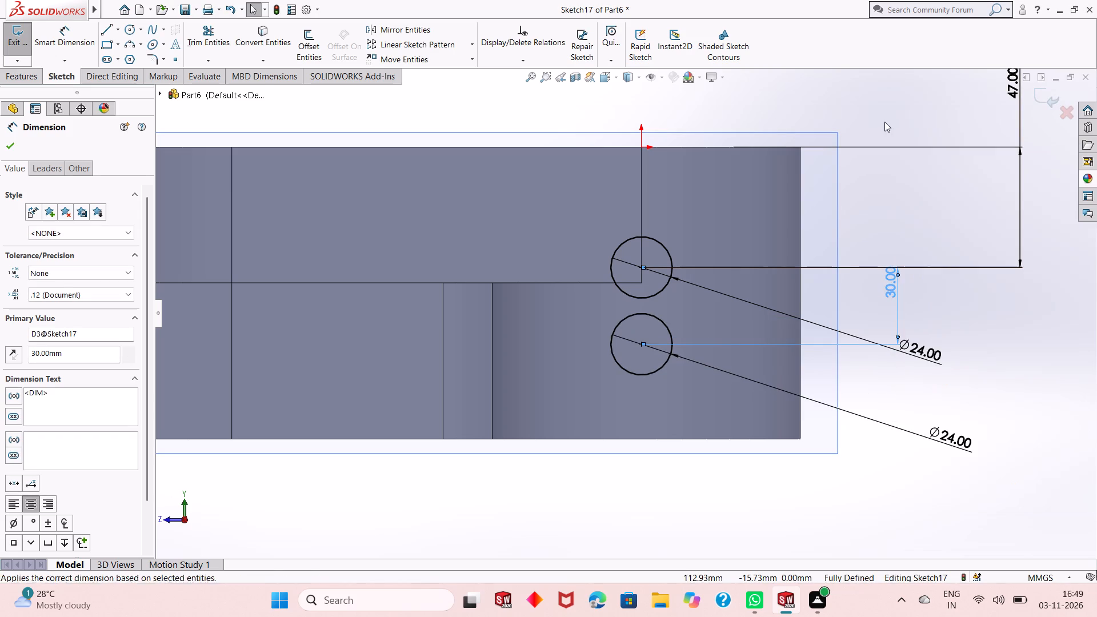
Draw a 30 mm vertical line joining the +Z-side quadrant points of the lower and upper circles.
left_click(112, 30)
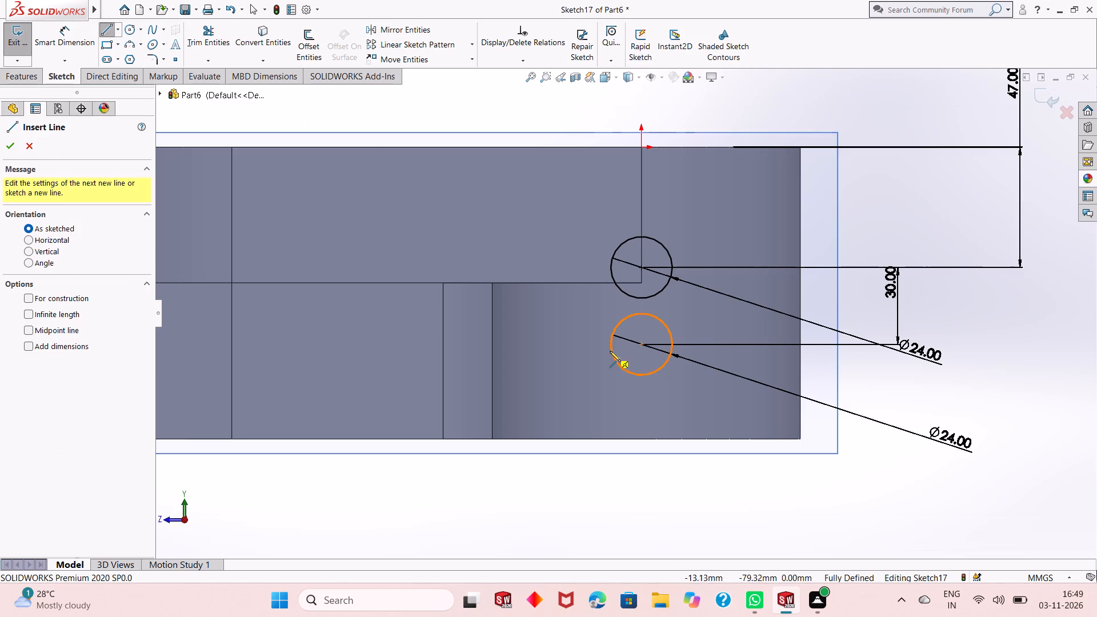
left_click(610, 346)
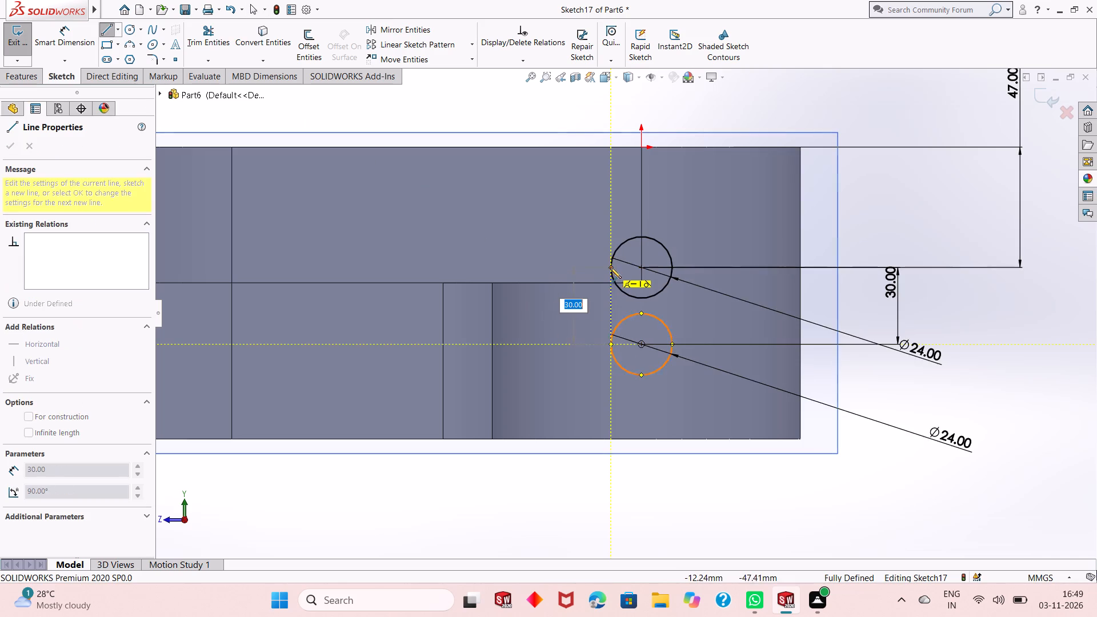
left_click(610, 270)
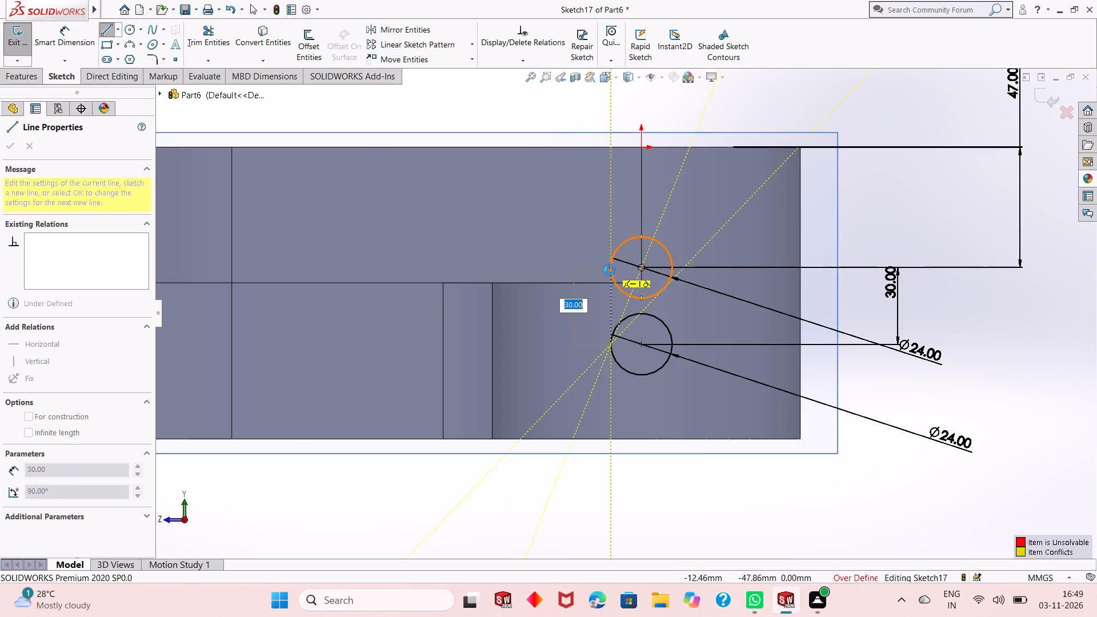
left_click(656, 230)
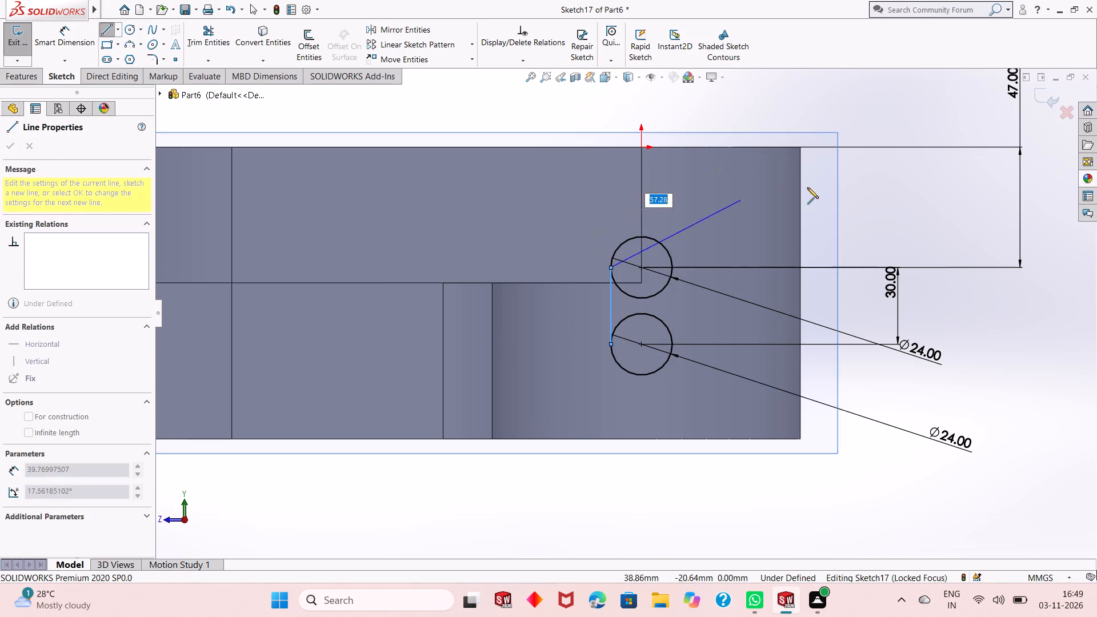
key("Escape")
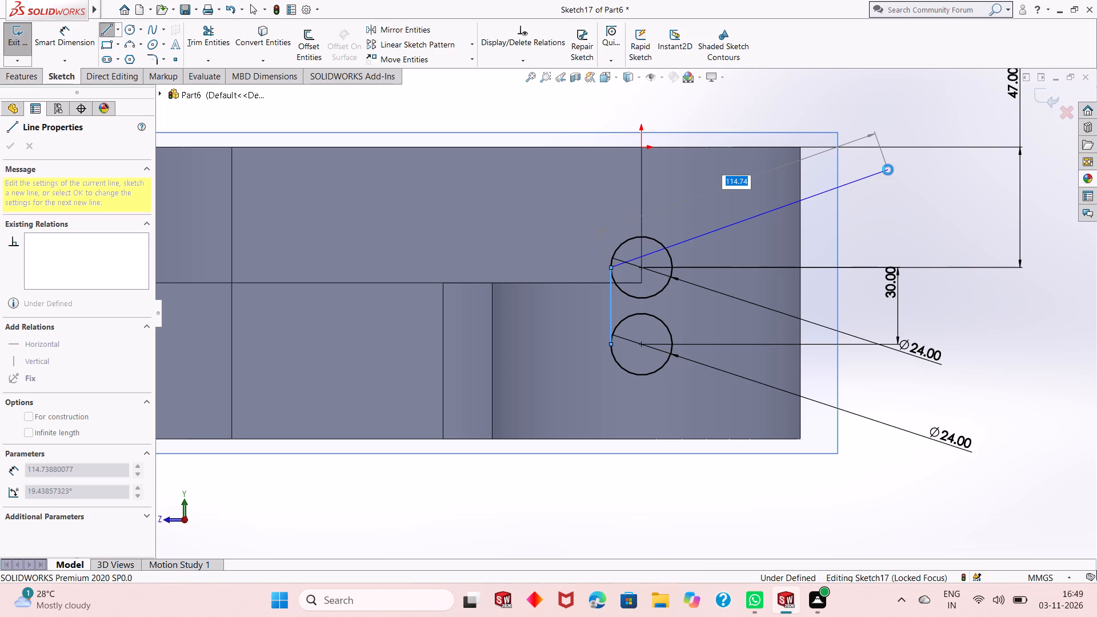
key("Escape")
key("Escape")
Draw a 30 mm vertical line joining the -Z-side quadrant points of the lower and upper circles.
left_click(102, 33)
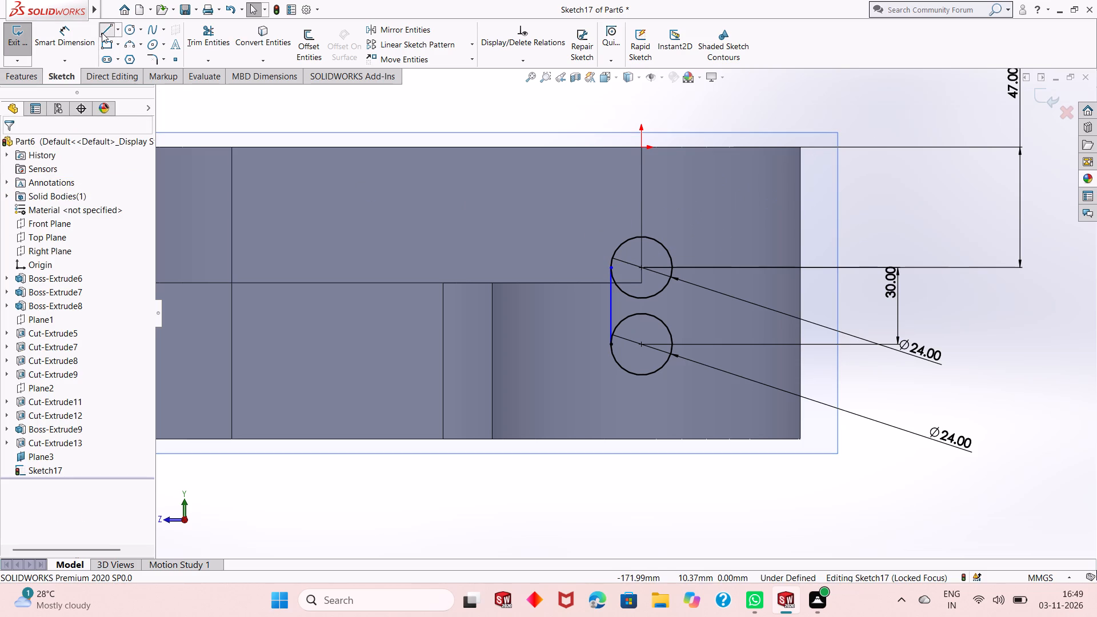
left_click(671, 345)
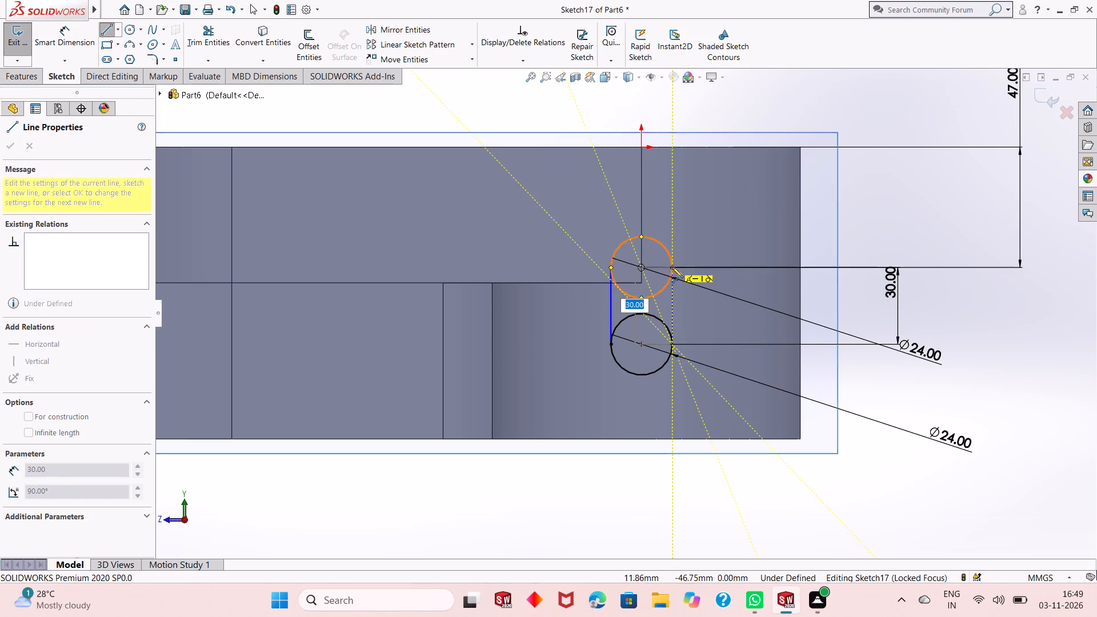
left_click(672, 267)
key("Escape")
key("Escape")
key("Escape")
key("Escape")
key("Escape")
key("Escape")
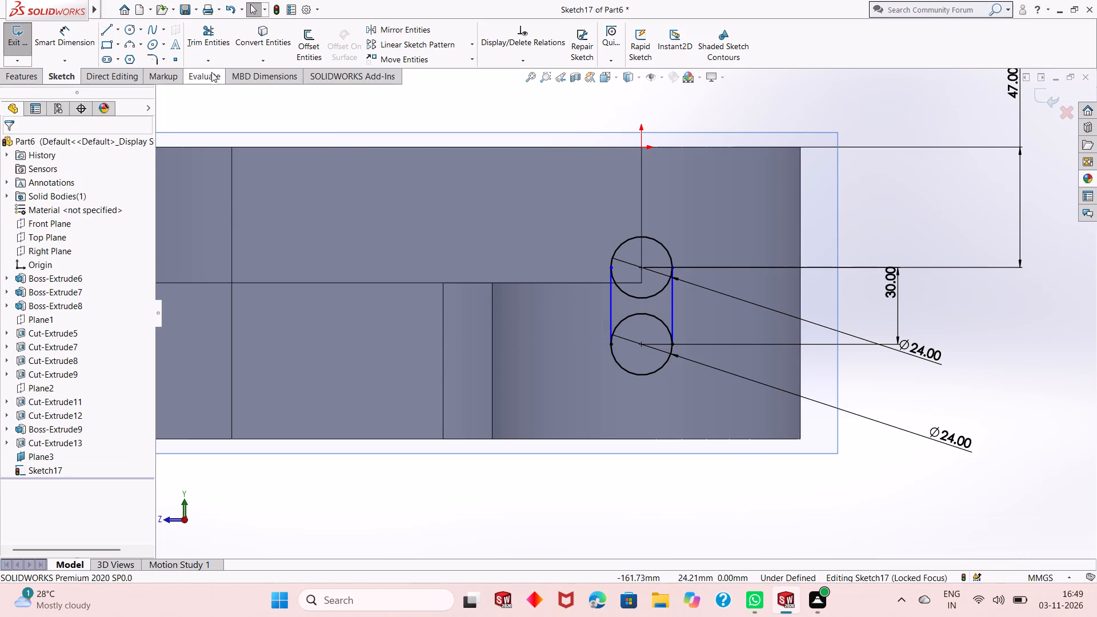
Trim away the inner halves of both 24 mm circles to leave a closed vertical slot outline.
left_click(201, 38)
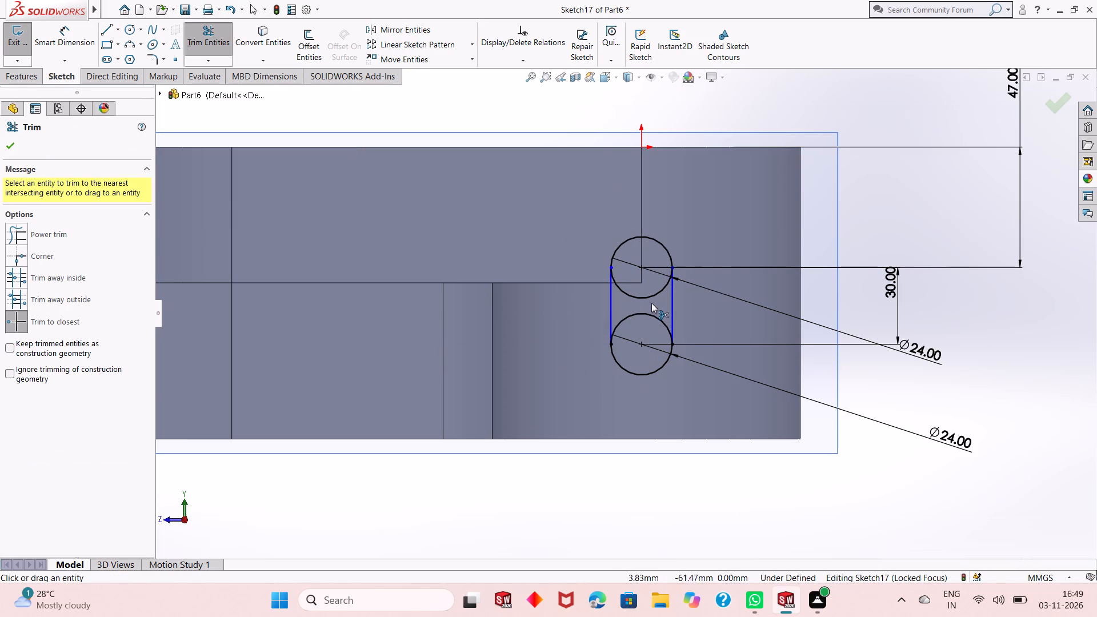
left_click(653, 293)
left_click(648, 312)
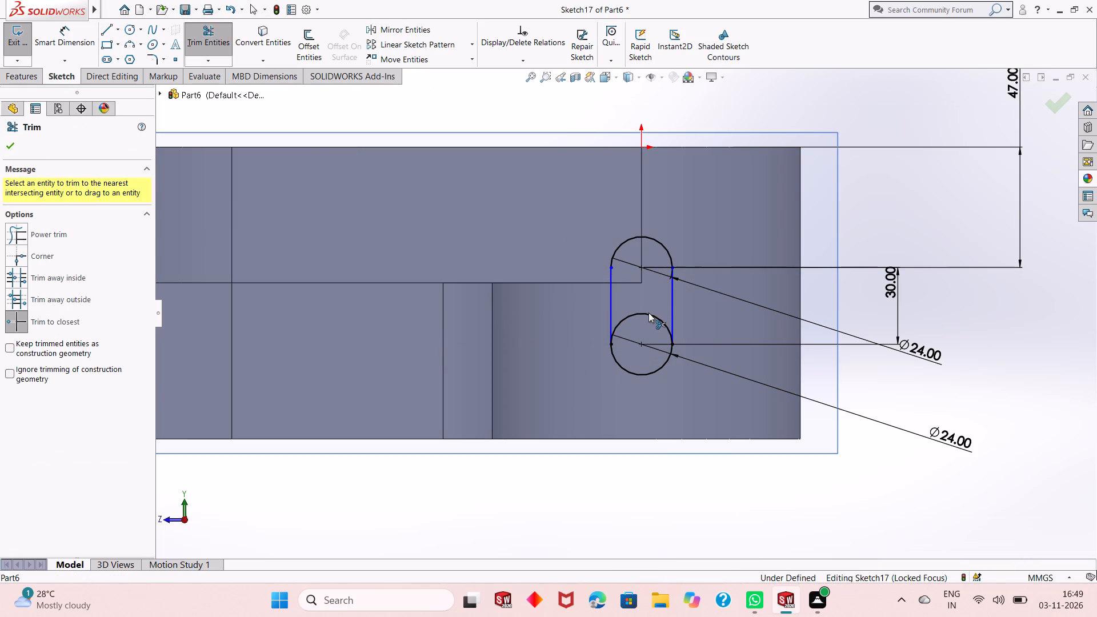
key("Escape")
key("Escape")
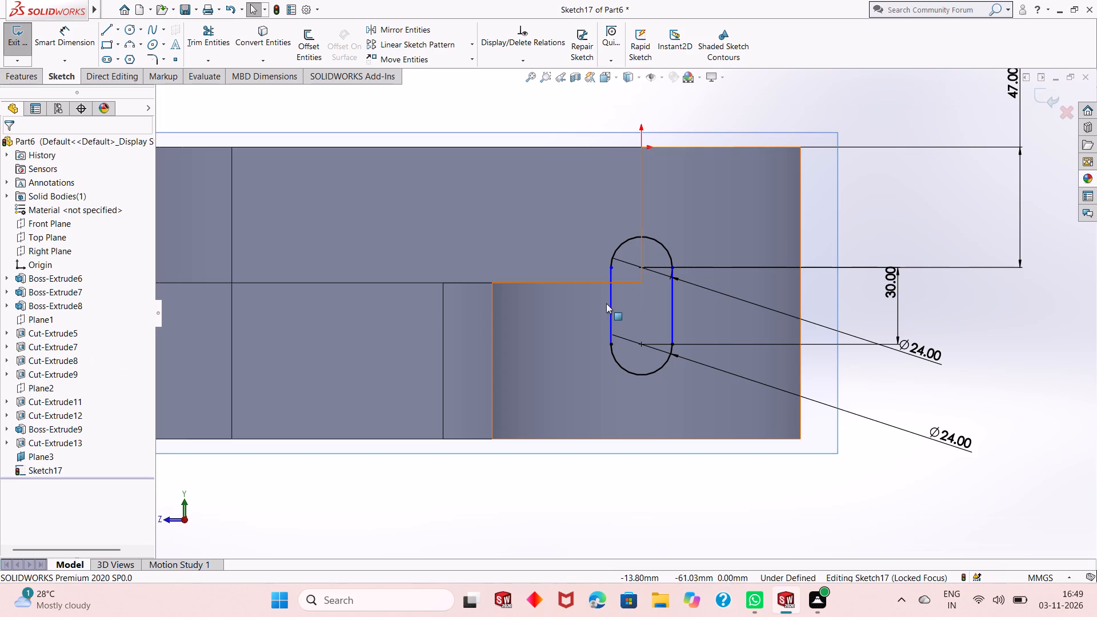
Make the +Z-side vertical line tangent to the slot's upper arc.
left_click(608, 304)
left_click(623, 242, "ctrl")
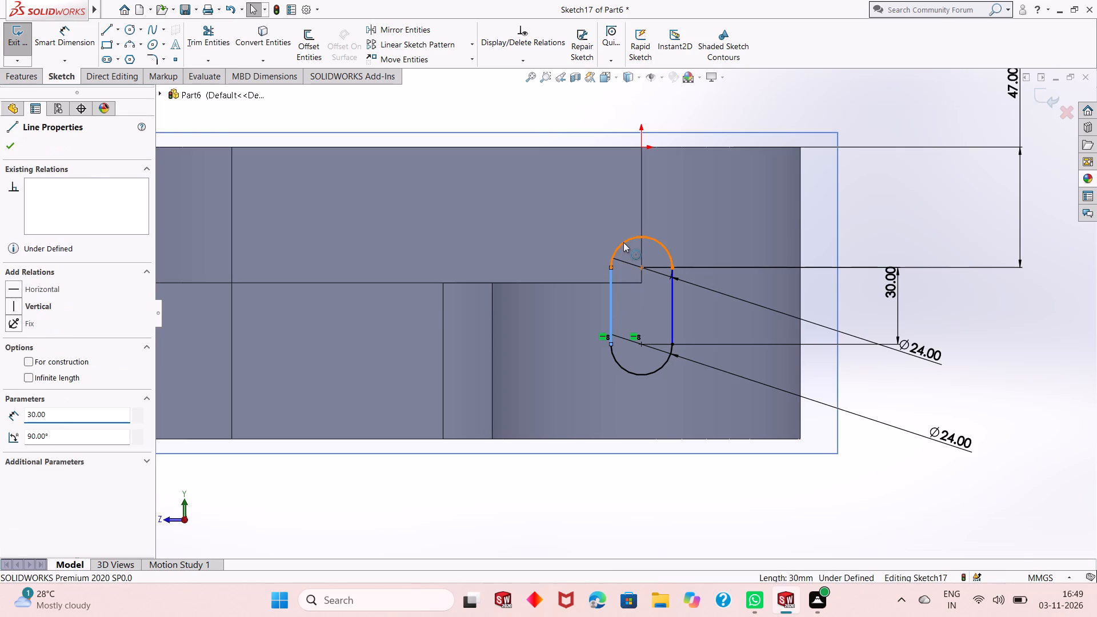
left_click(657, 193)
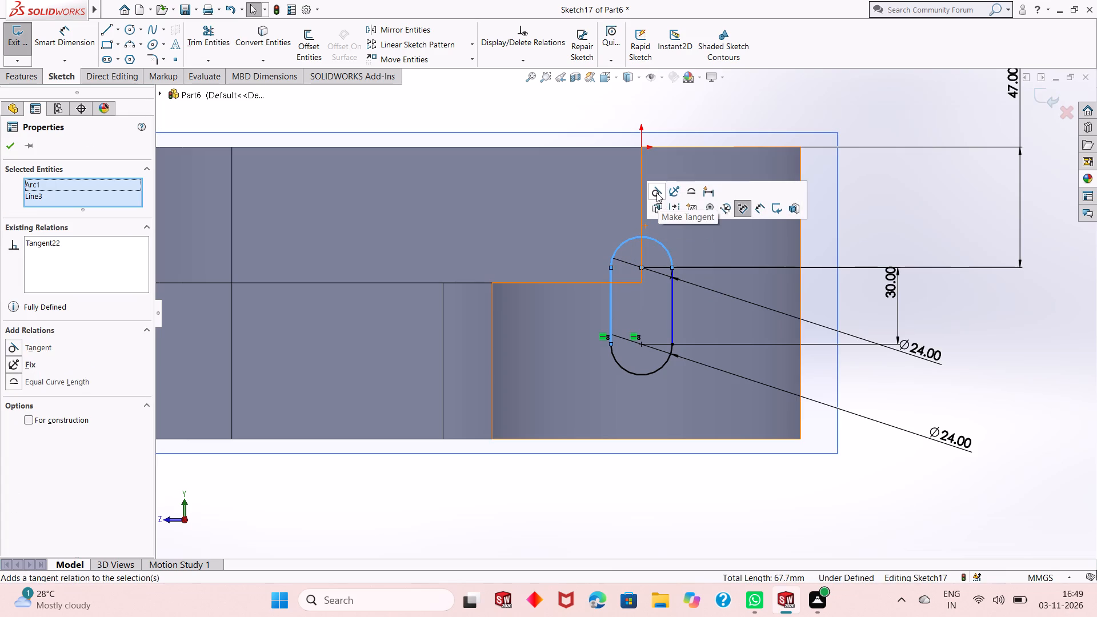
key("Escape")
key("Escape")
key("Escape")
Make the -Z-side vertical line tangent to the slot's upper arc.
left_click(671, 303)
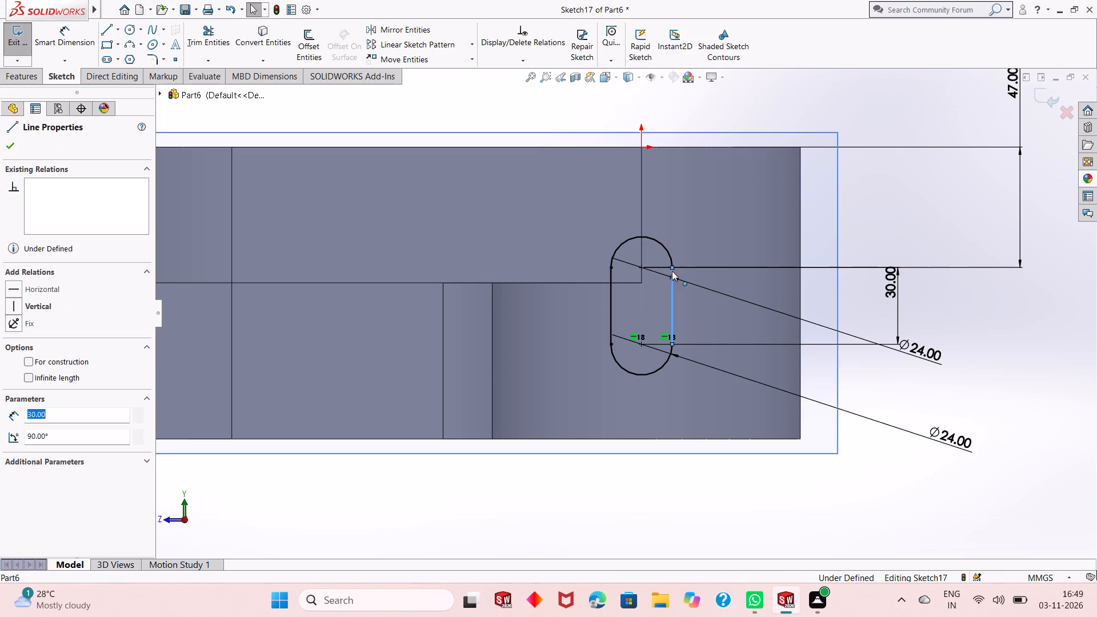
left_click(668, 253, "ctrl")
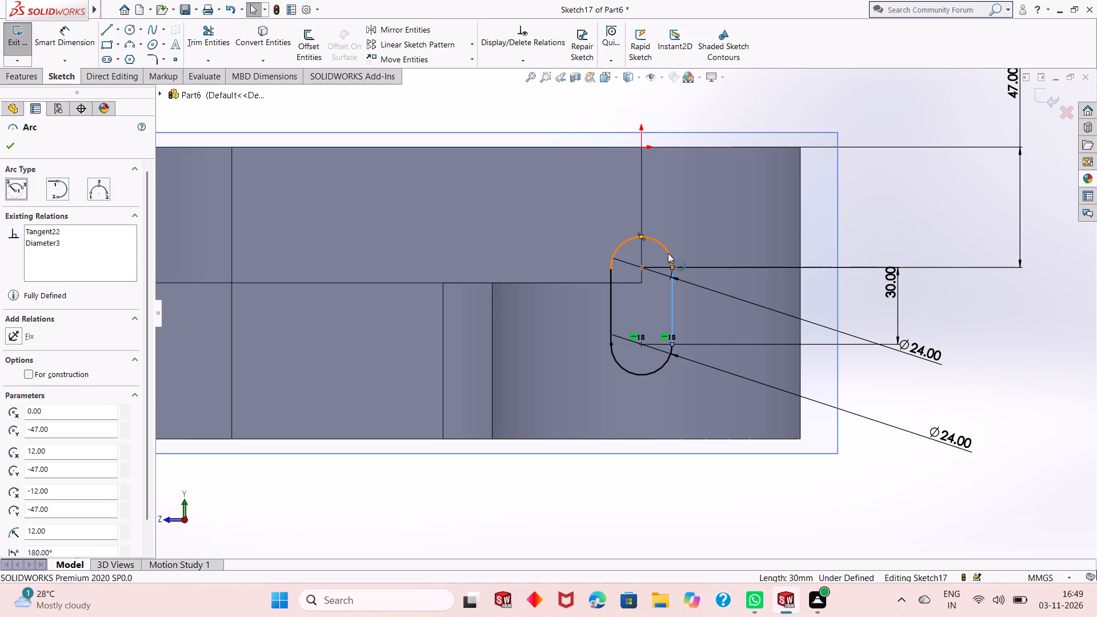
left_click(701, 202)
key("Escape")
key("Escape")
key("Escape")
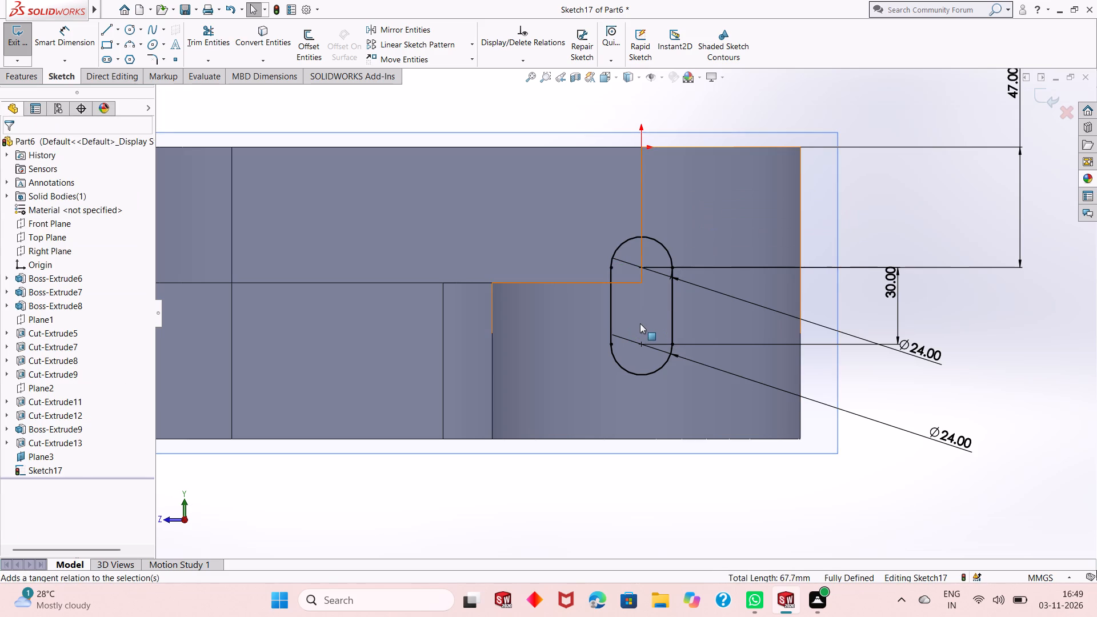
Extrude the slot profile as a merged boss in the reversed direction toward the housing, with the Up To Next end condition.
scroll(640, 323, "up", 3)
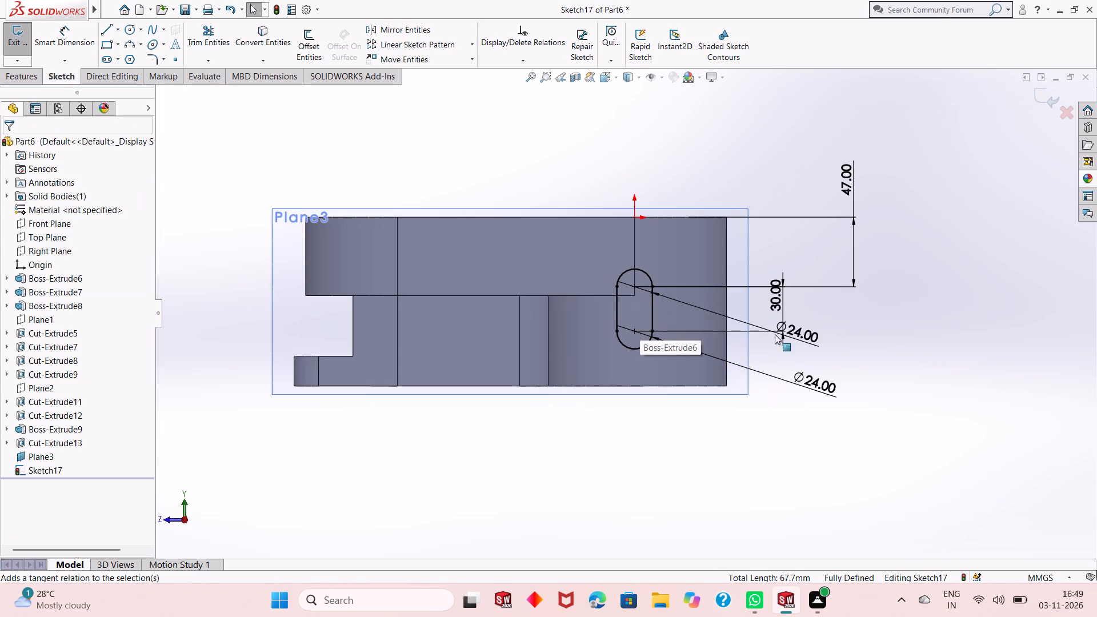
middle_click_drag(857, 341, 927, 376)
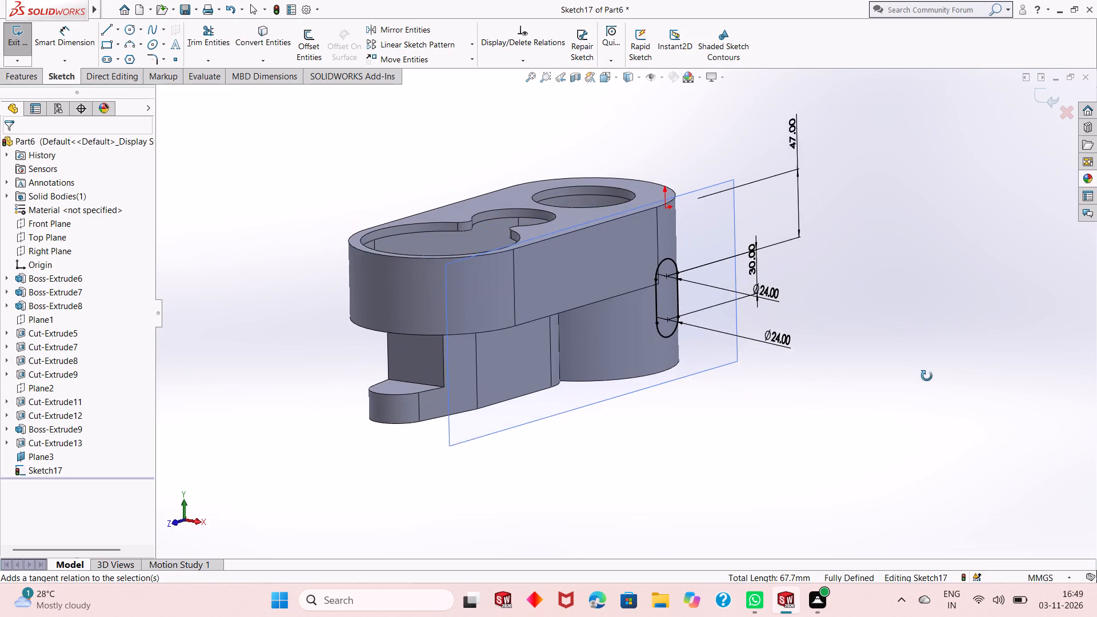
middle_click_drag(927, 376, 940, 384)
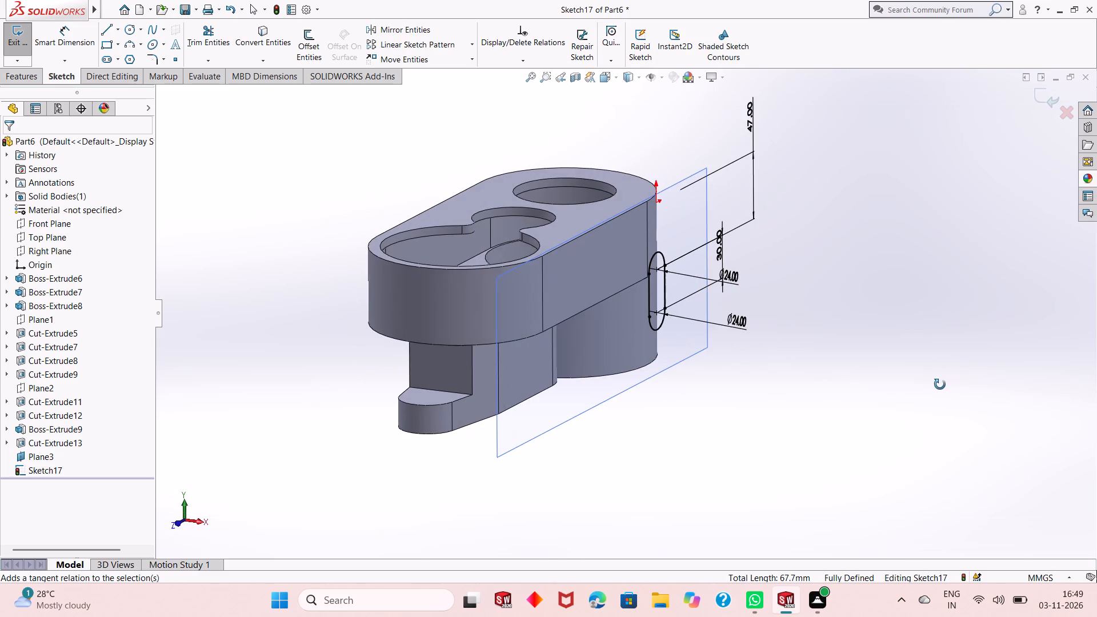
middle_click_drag(940, 384, 935, 390)
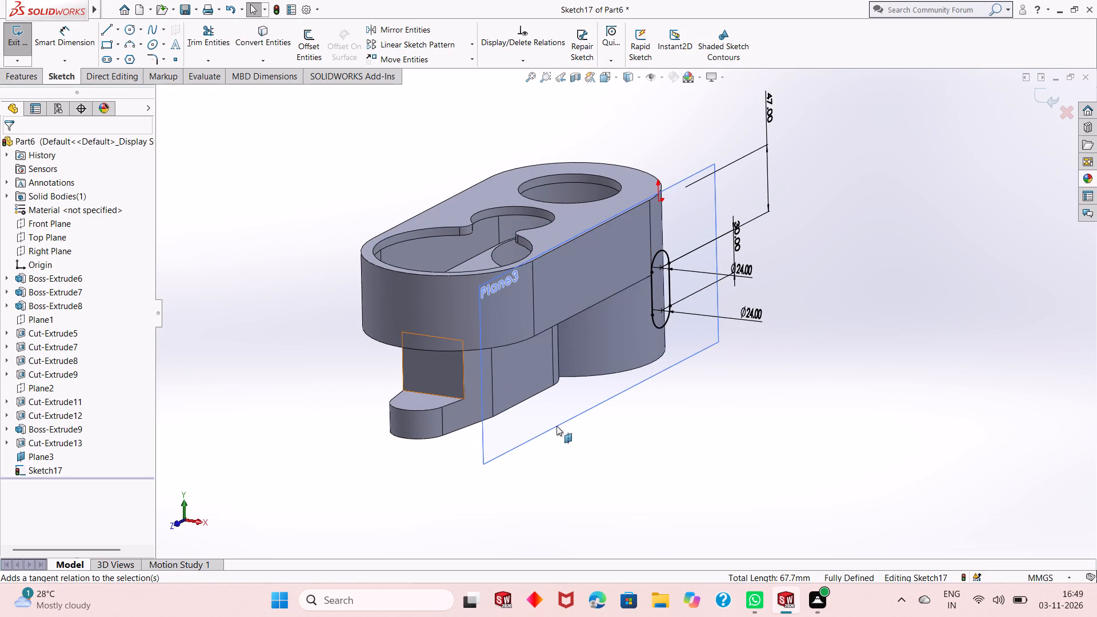
middle_click_drag(558, 430, 519, 430)
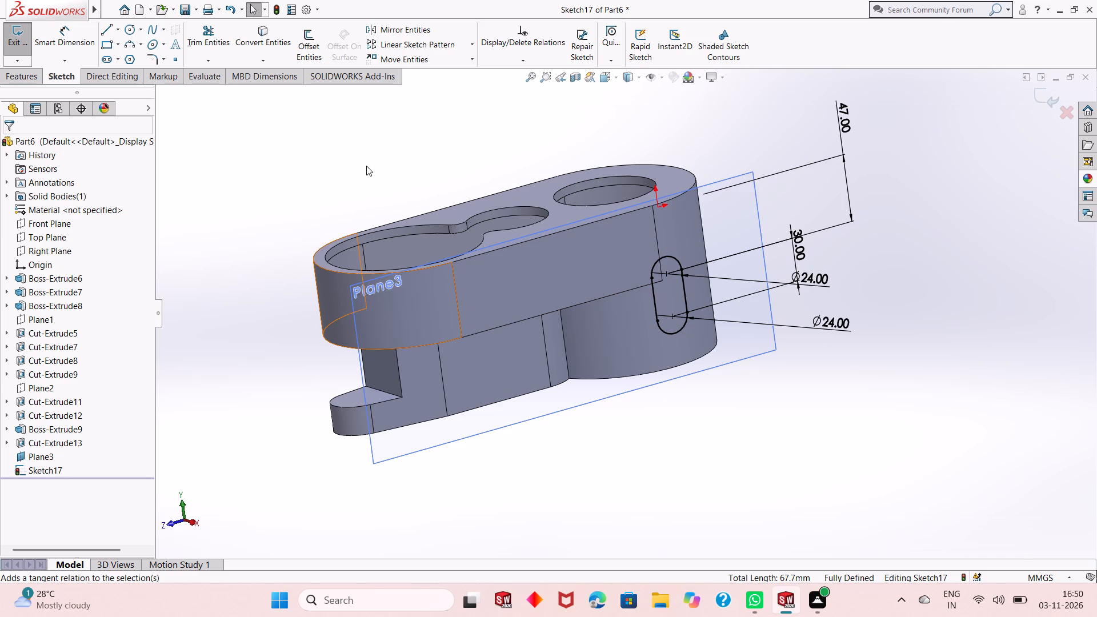
left_click(37, 81)
left_click(38, 42)
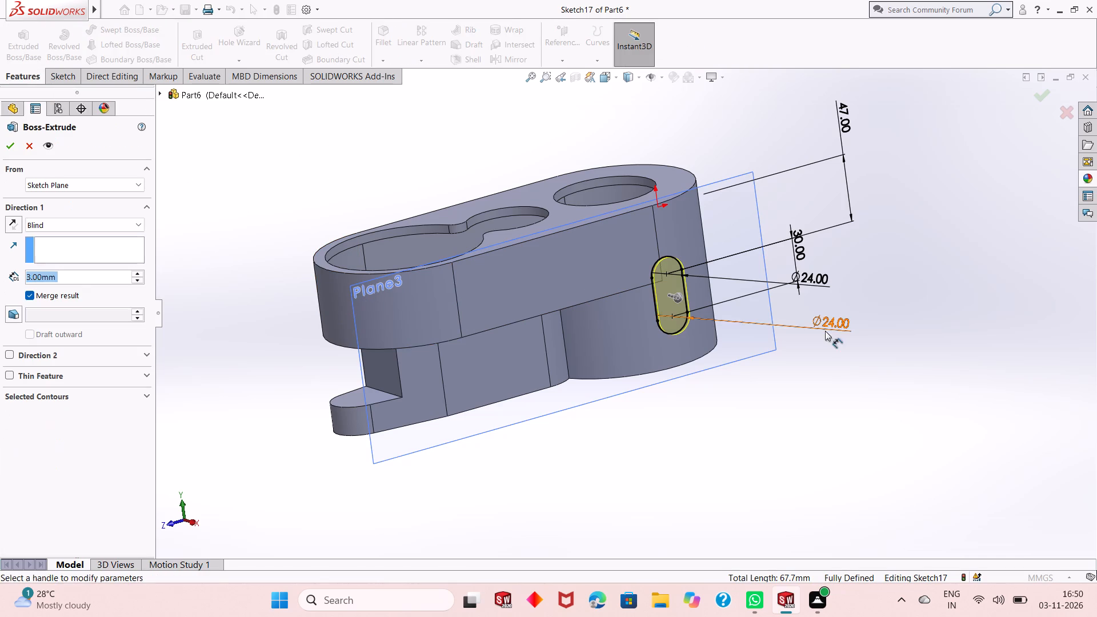
middle_click_drag(828, 361, 857, 327)
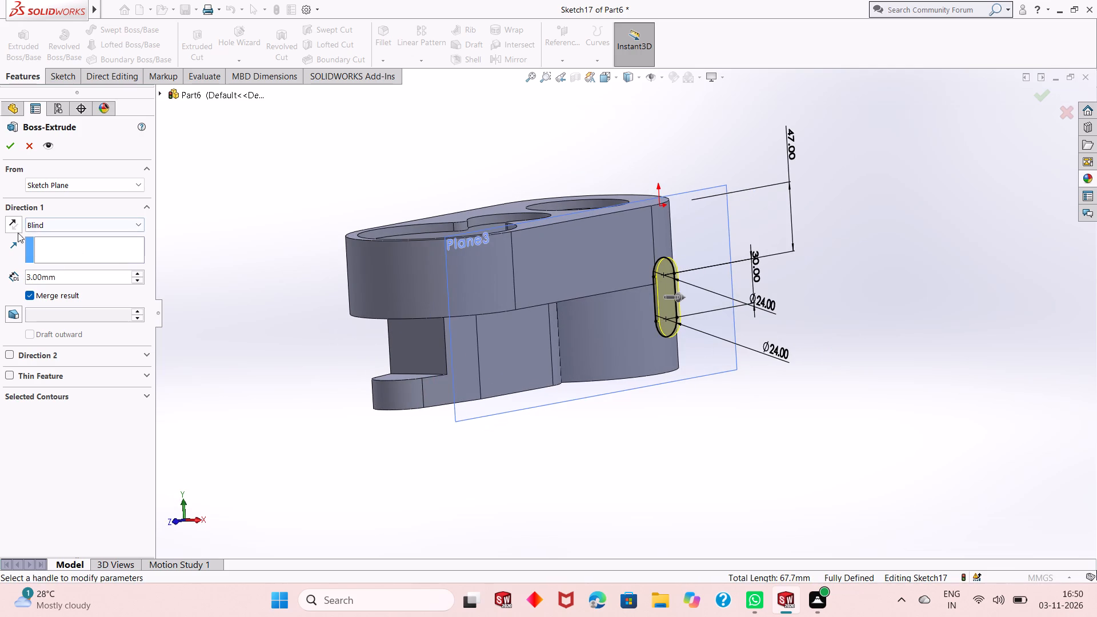
left_click(17, 221)
left_click(49, 225)
left_click(56, 254)
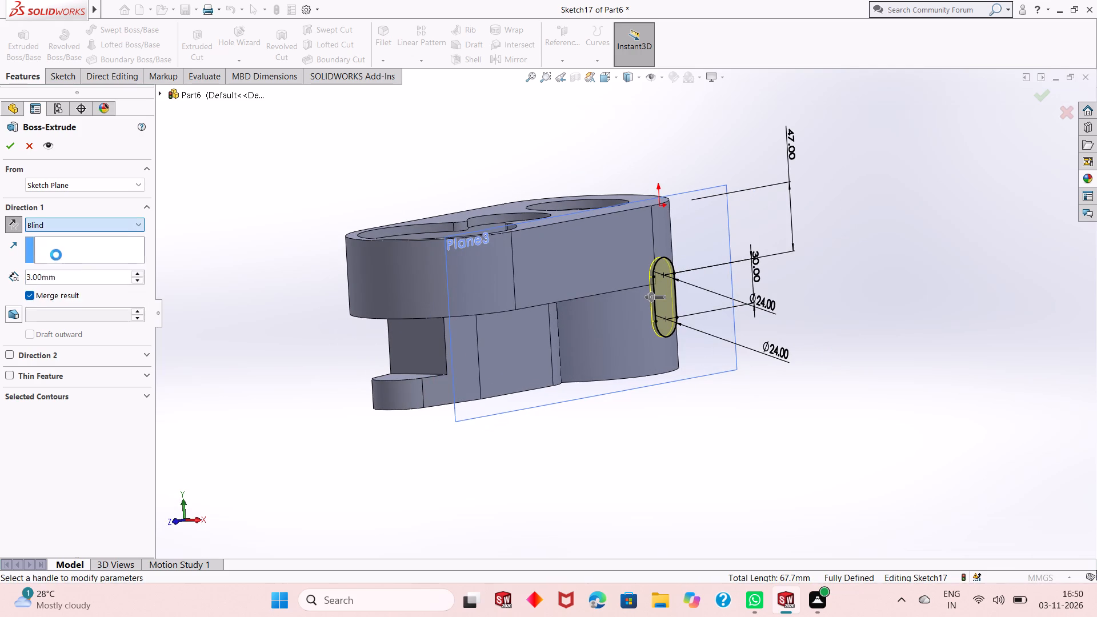
middle_click_drag(600, 415, 592, 464)
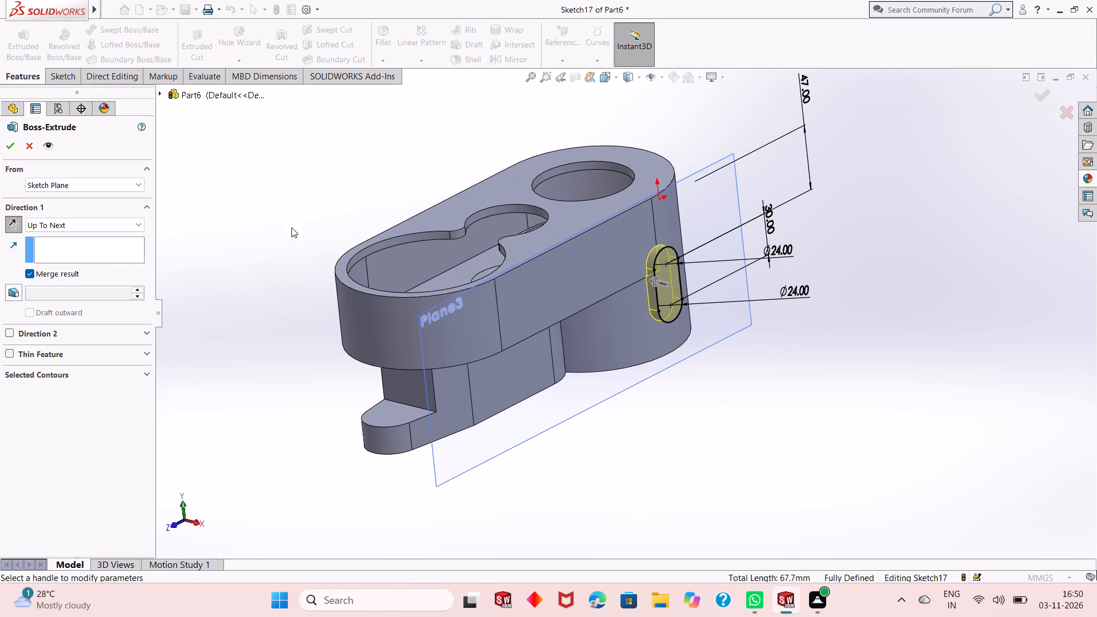
left_click(5, 151)
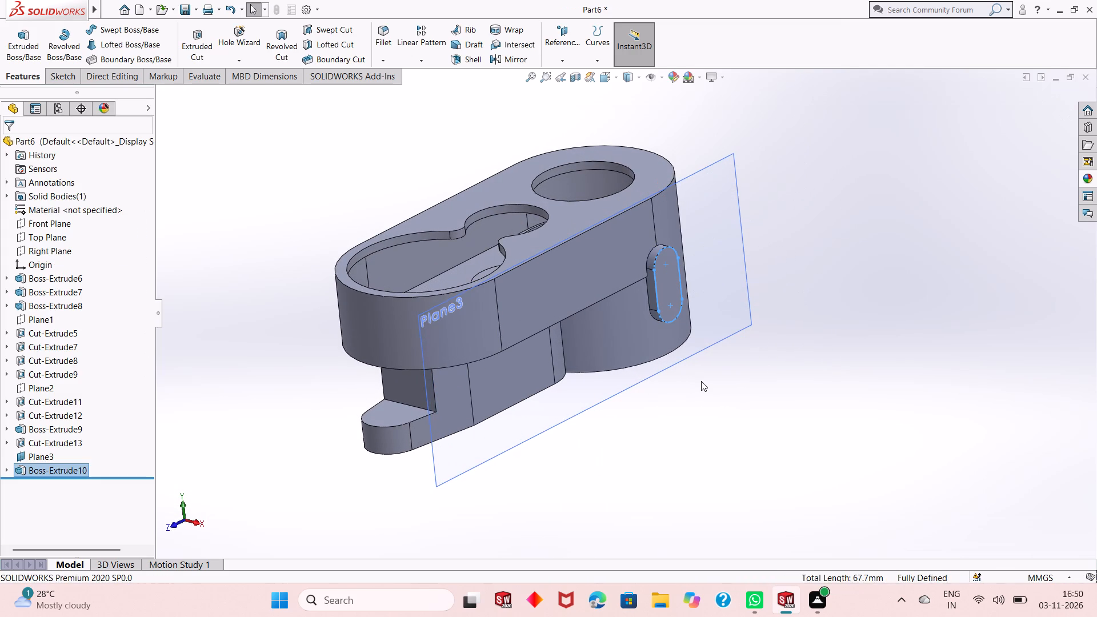
Hide the offset reference plane Plane3.
left_click(701, 381)
right_click(723, 276)
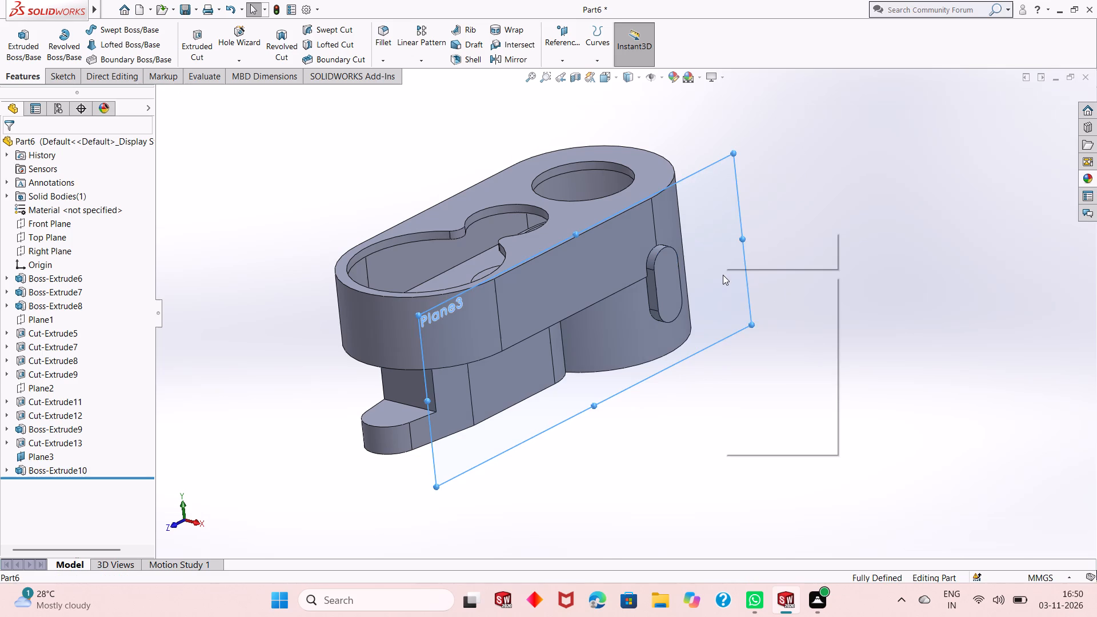
left_click(767, 259)
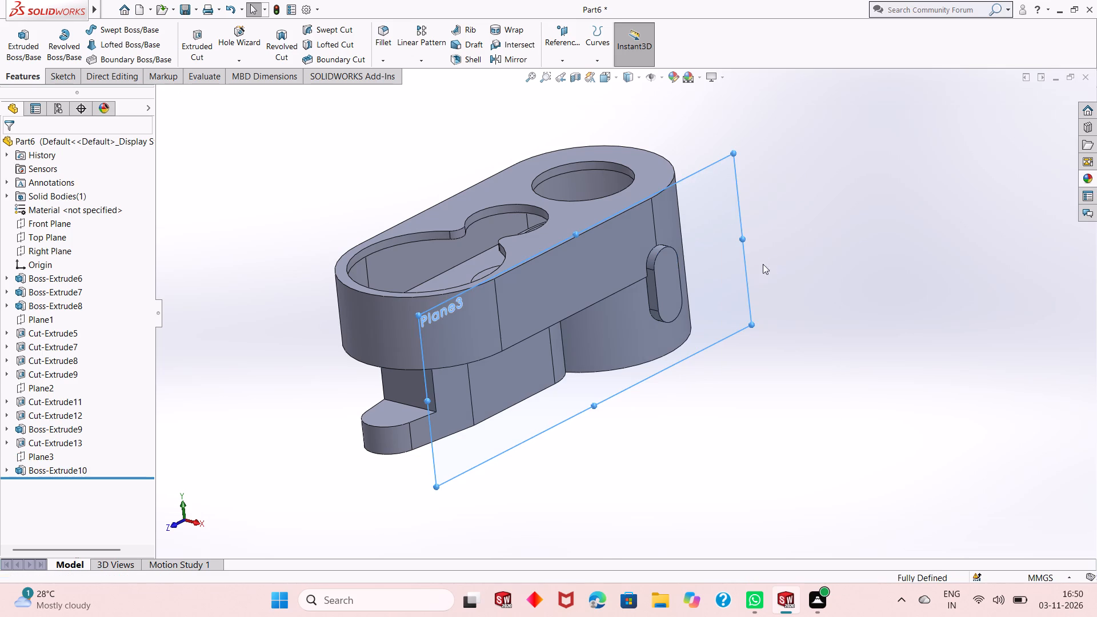
Examine the housing and its new slot-shaped side boss from above, below and the side.
scroll(626, 298, "up", 1)
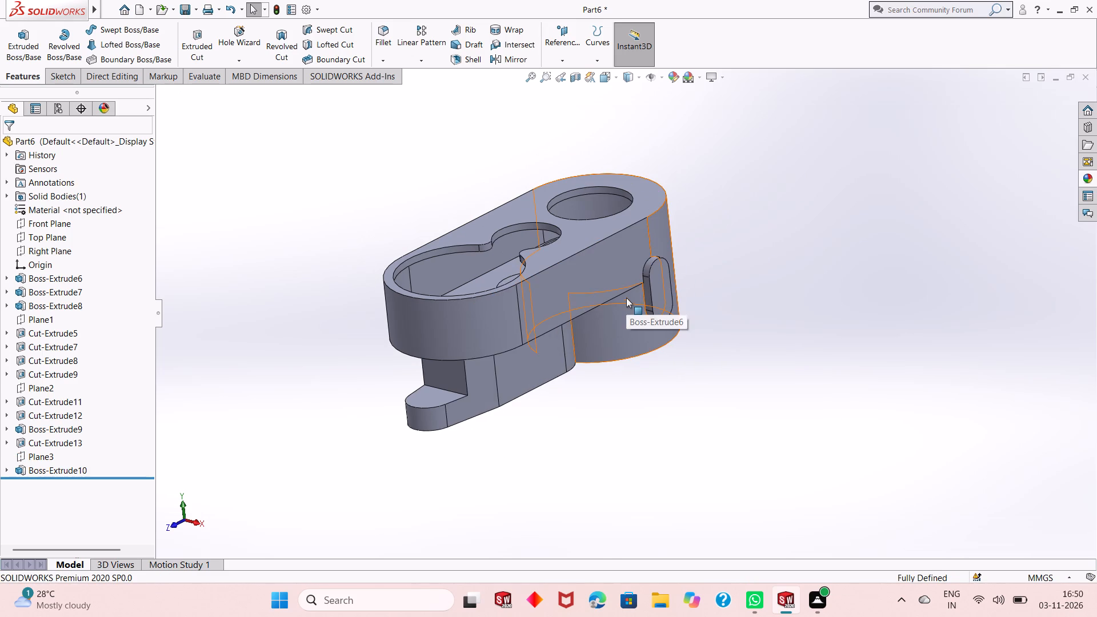
scroll(596, 243, "down", 3)
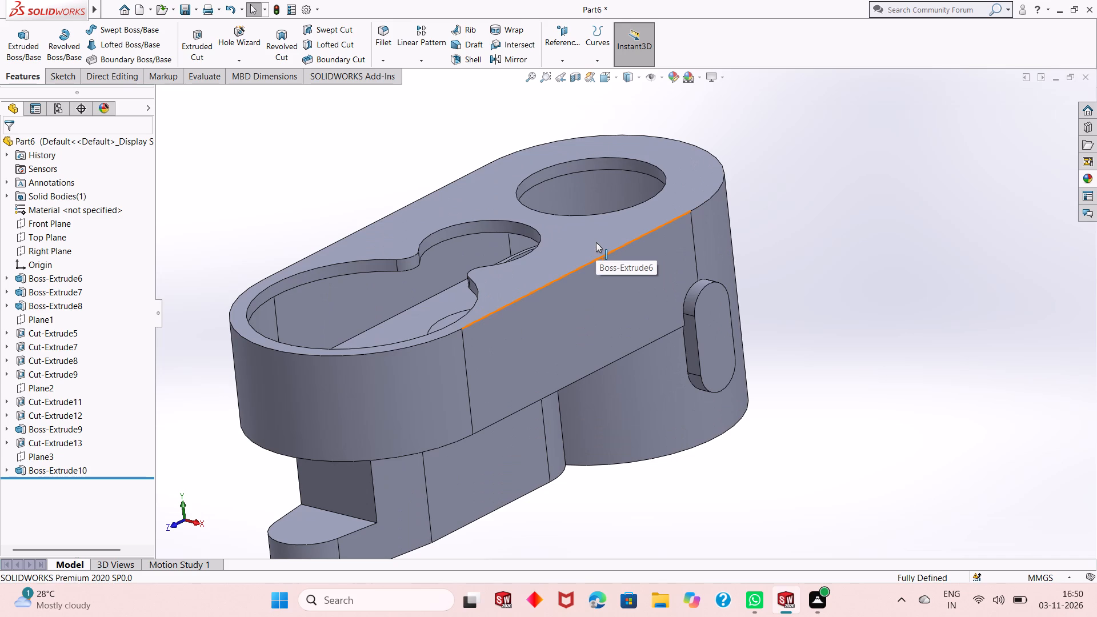
scroll(657, 368, "up", 1)
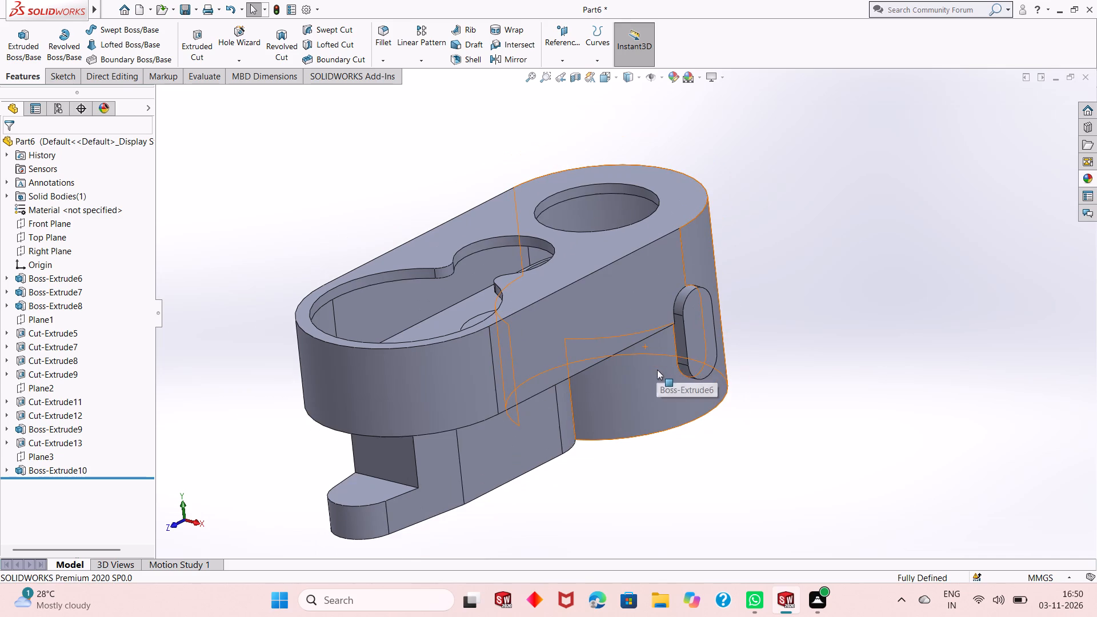
middle_click_drag(771, 331, 770, 284)
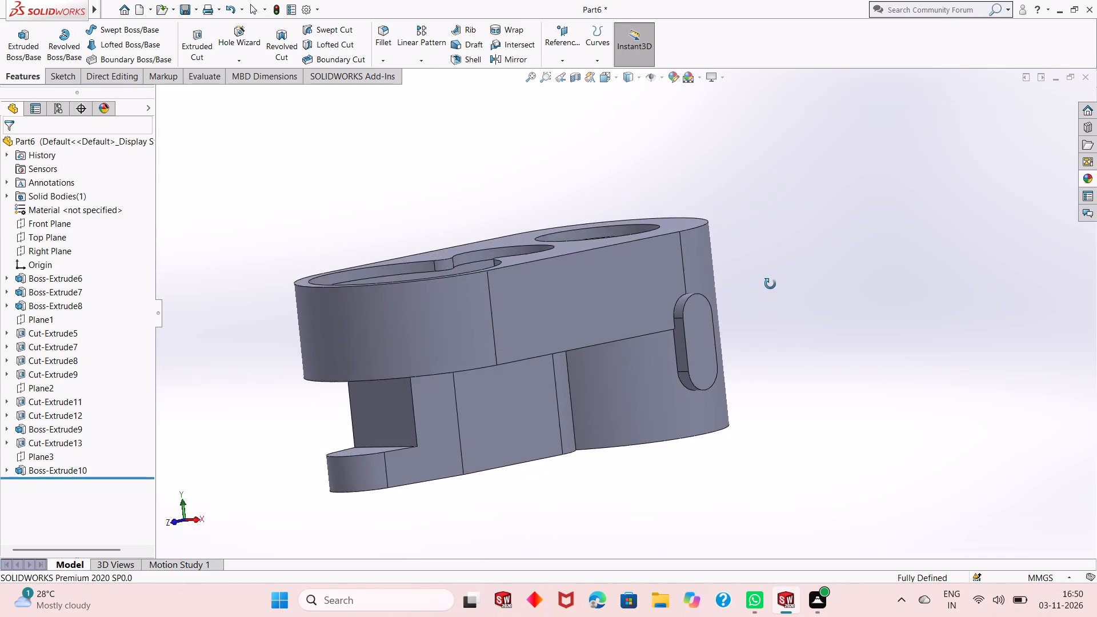
middle_click_drag(770, 284, 762, 339)
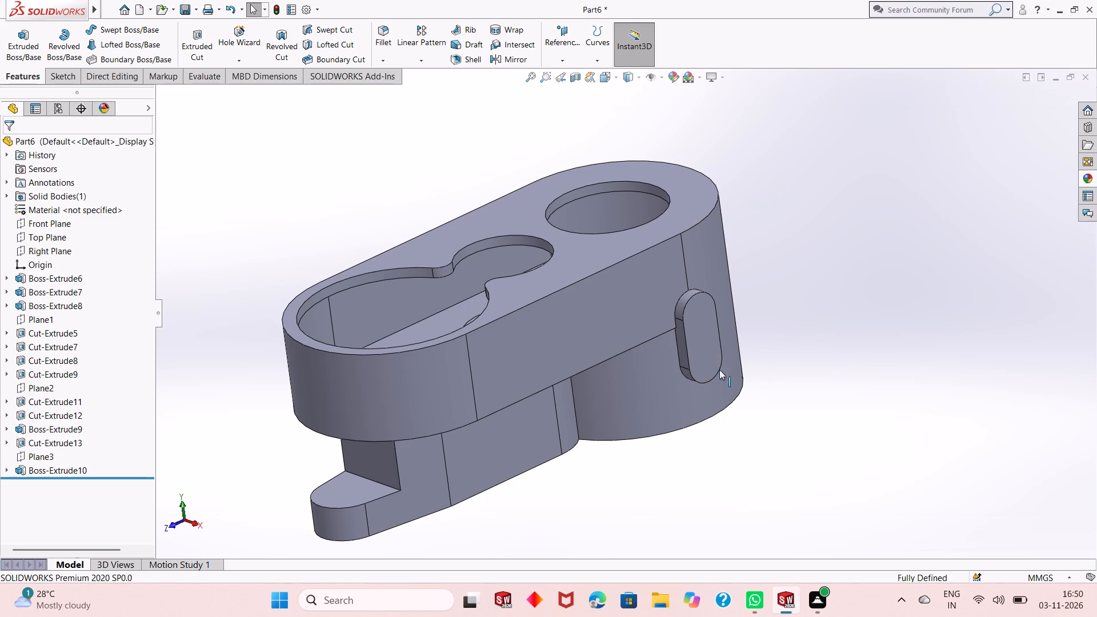
middle_click_drag(753, 338, 764, 318)
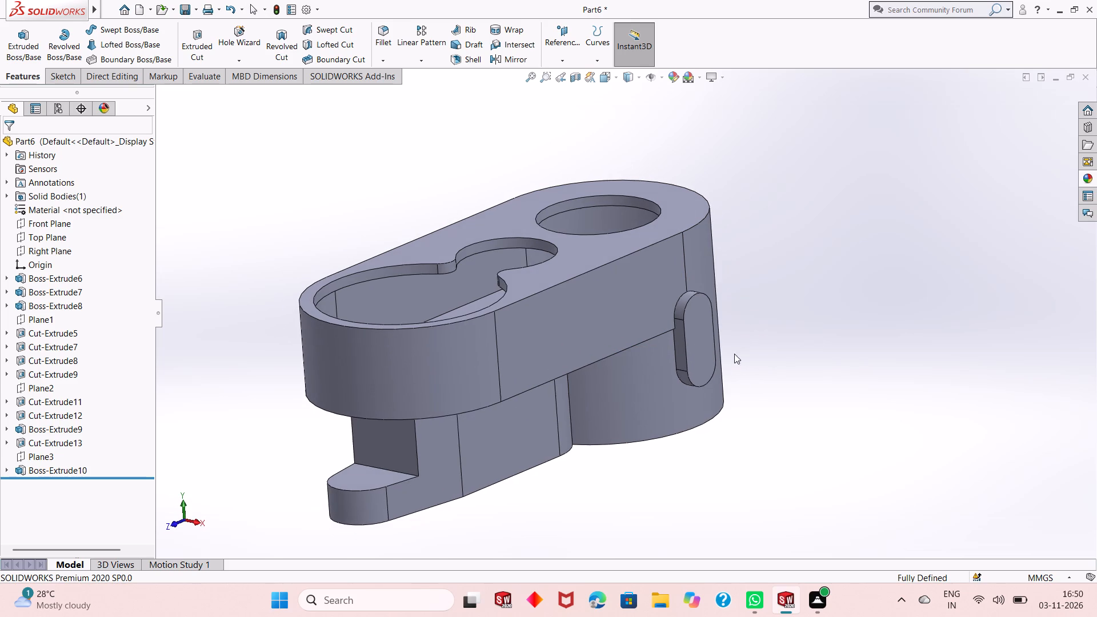
scroll(731, 355, "up", 2)
middle_click_drag(680, 410, 688, 332)
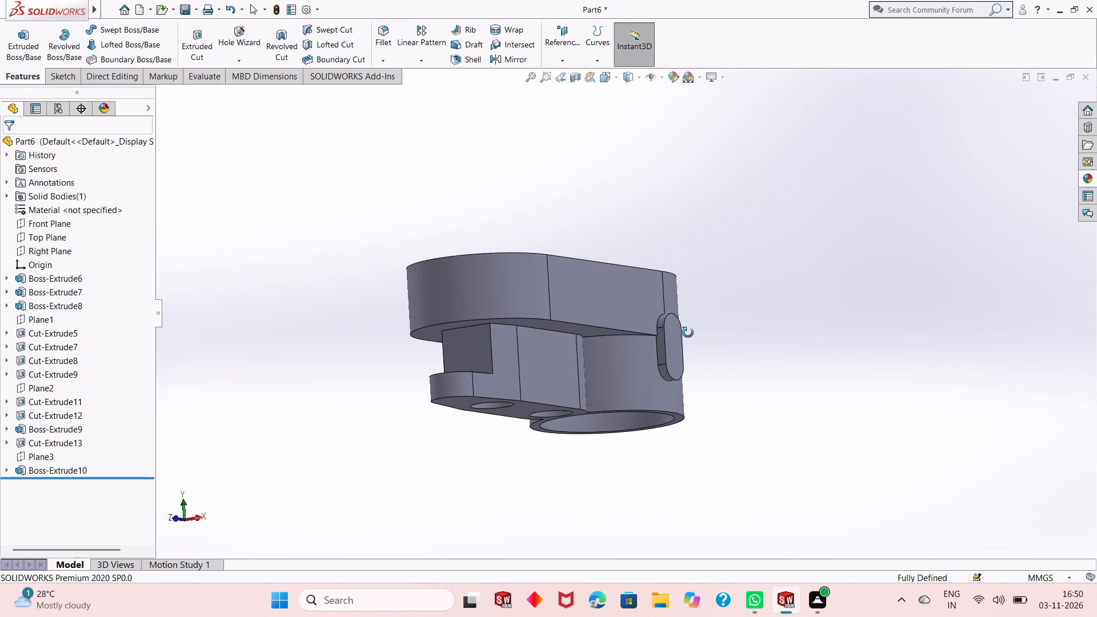
middle_click_drag(688, 332, 675, 395)
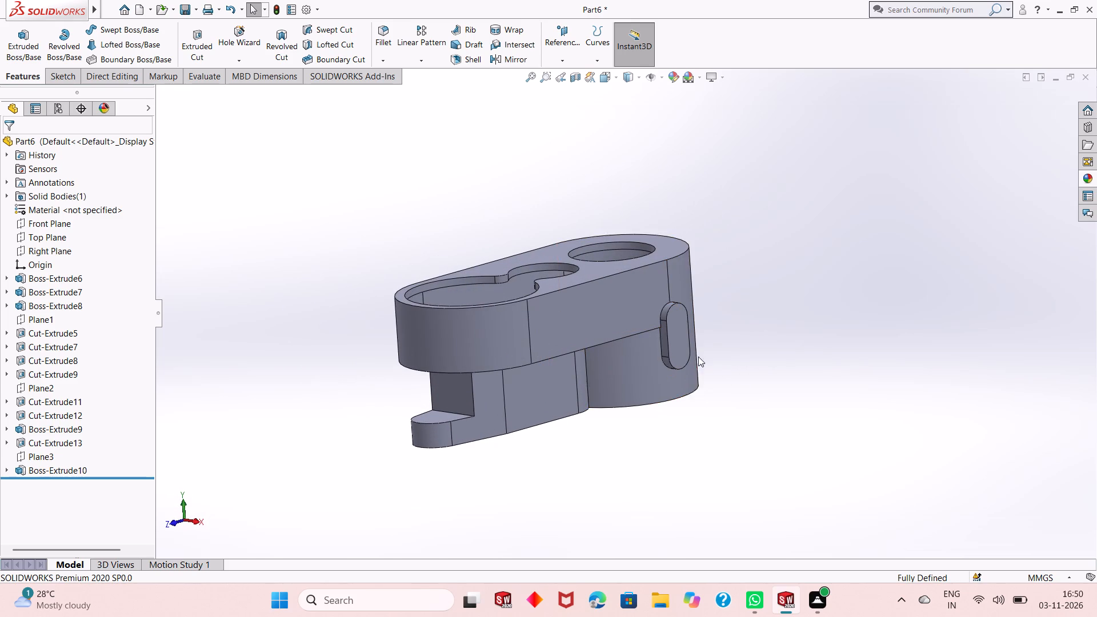
middle_click_drag(726, 312, 711, 365)
scroll(658, 291, "down", 3)
scroll(678, 364, "up", 1)
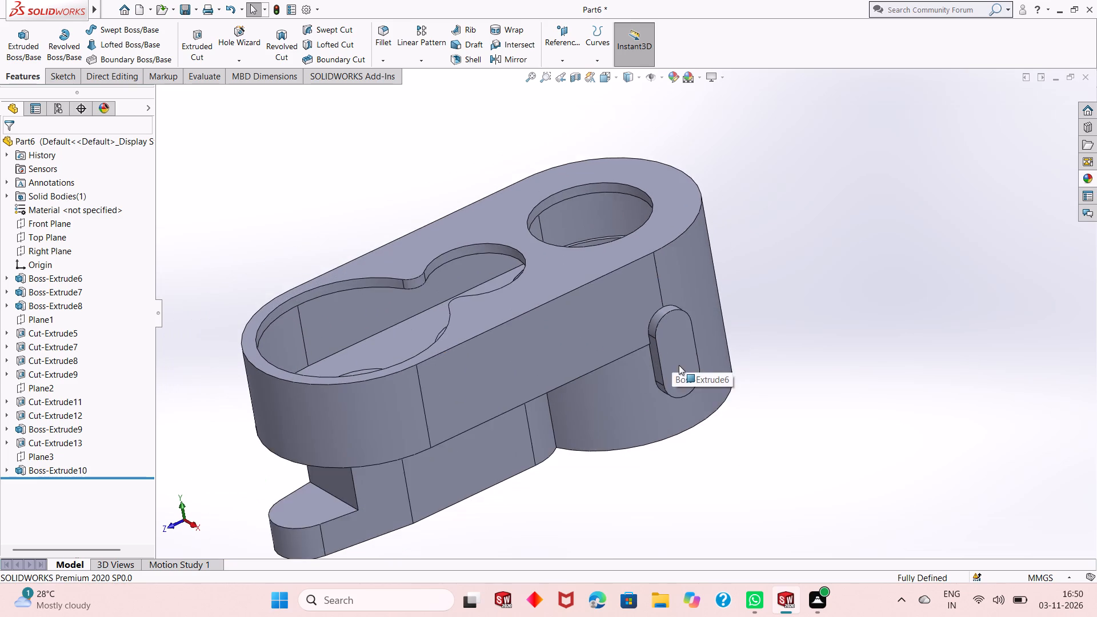
scroll(663, 374, "up", 2)
scroll(517, 270, "down", 2)
scroll(618, 374, "up", 1)
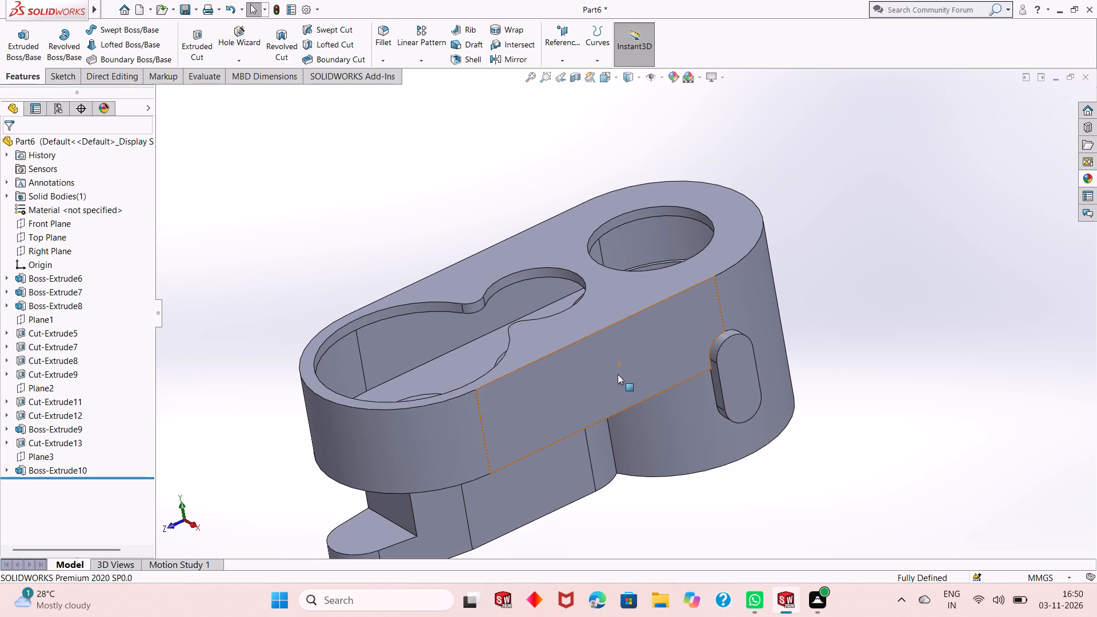
middle_click_drag(656, 478, 667, 340)
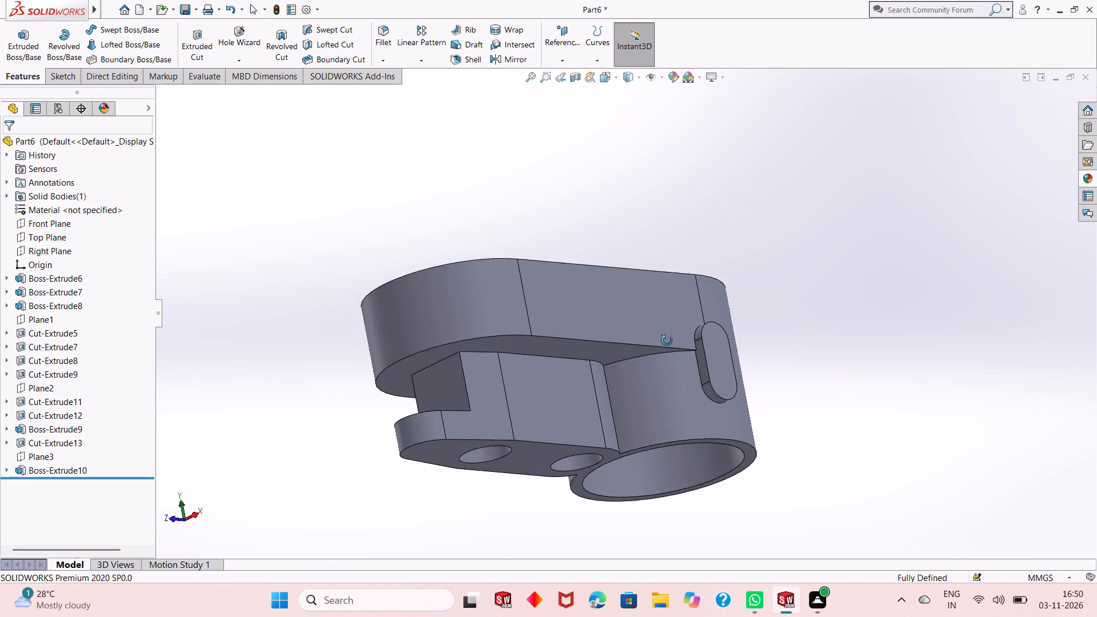
middle_click_drag(667, 340, 660, 424)
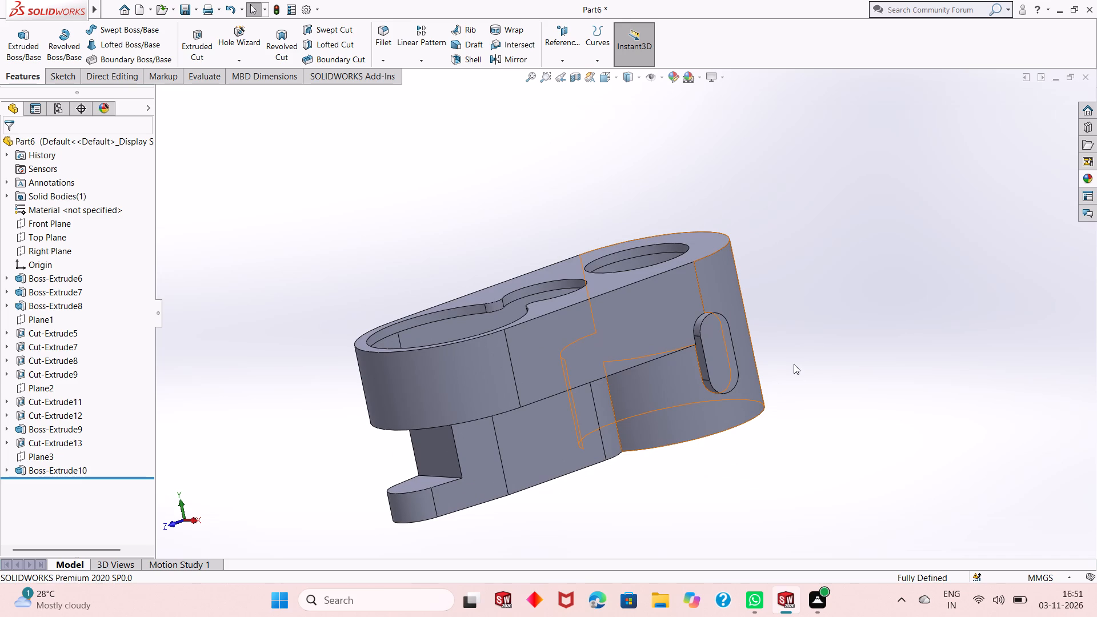
middle_click_drag(794, 365, 807, 368)
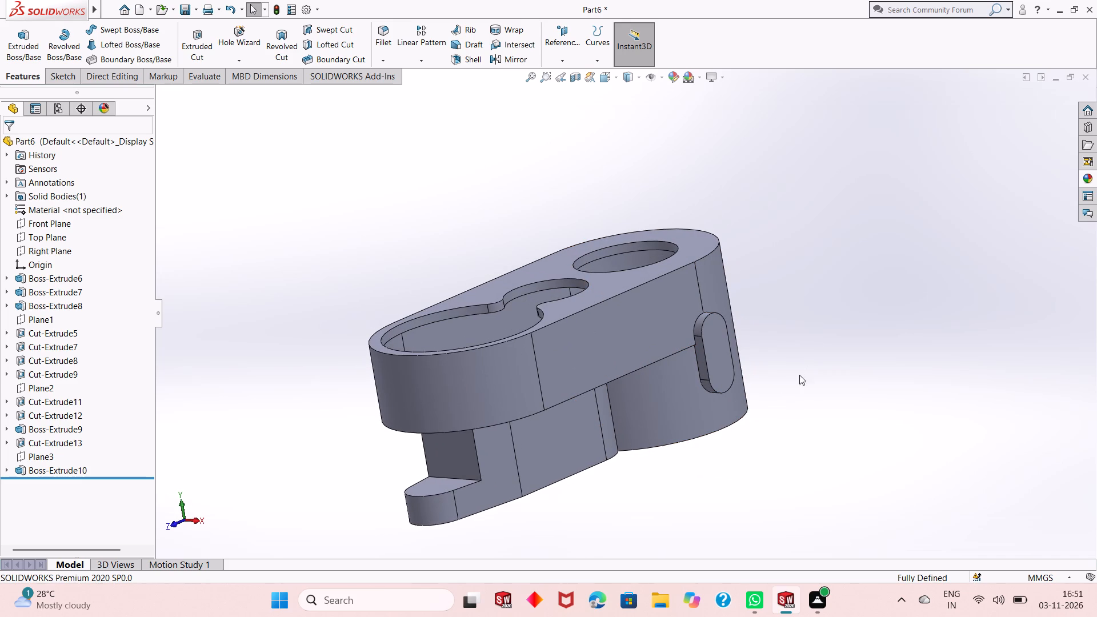
middle_click_drag(762, 335, 791, 373)
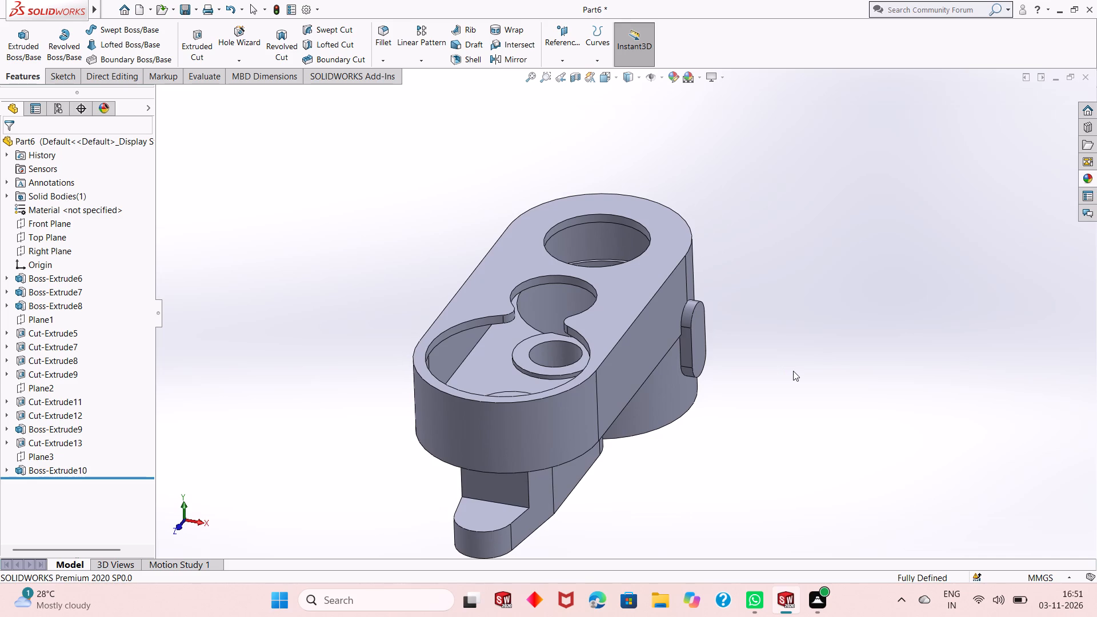
middle_click_drag(722, 422, 722, 423)
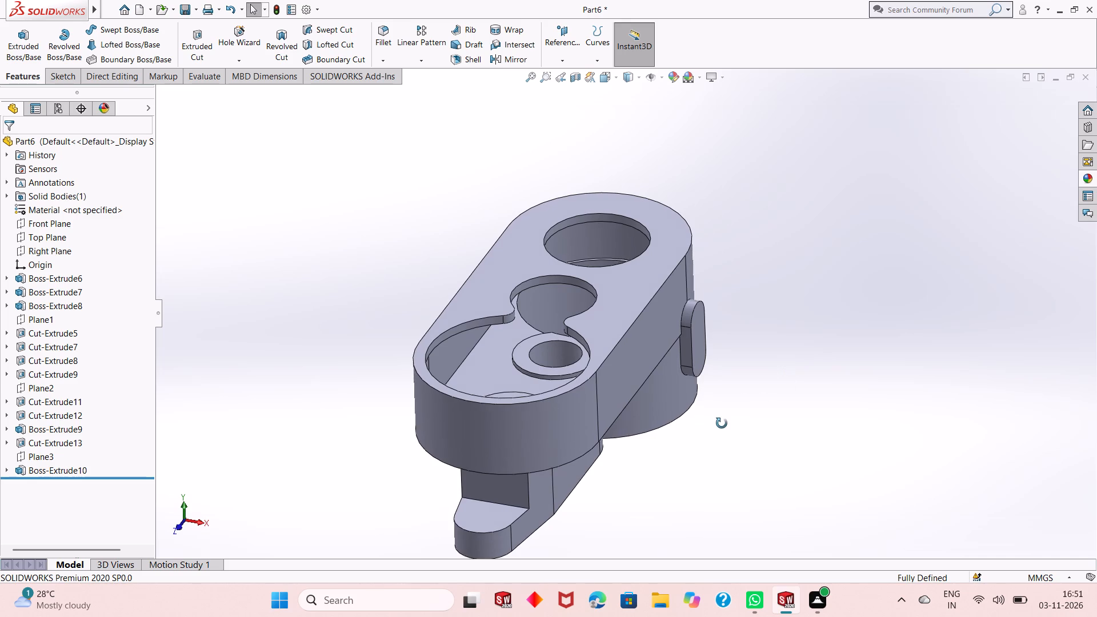
middle_click_drag(722, 423, 695, 344)
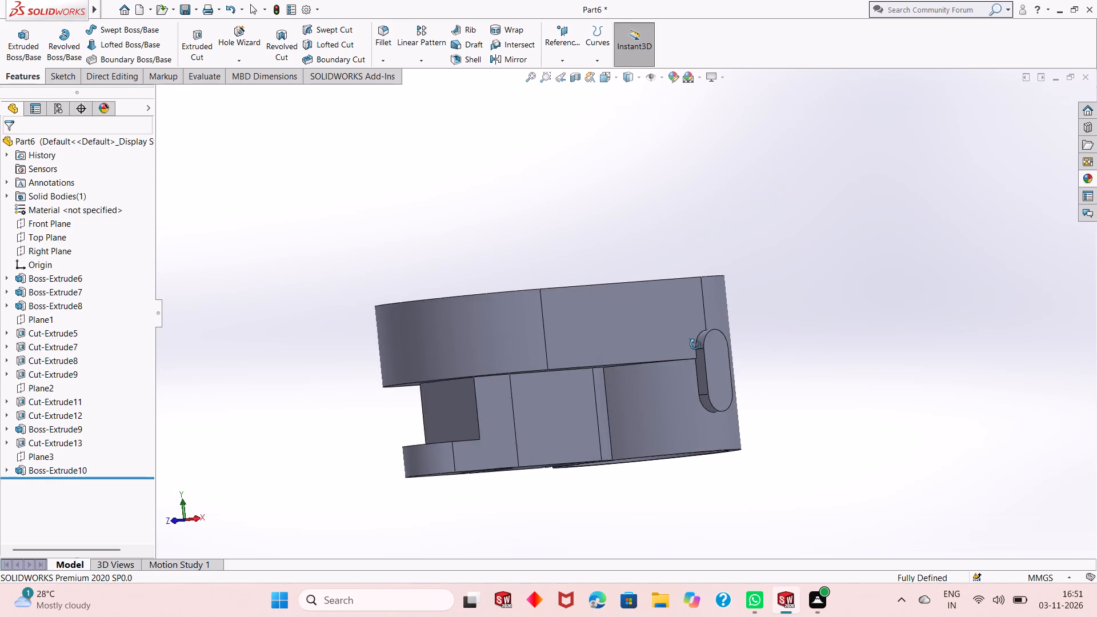
middle_click_drag(695, 344, 667, 316)
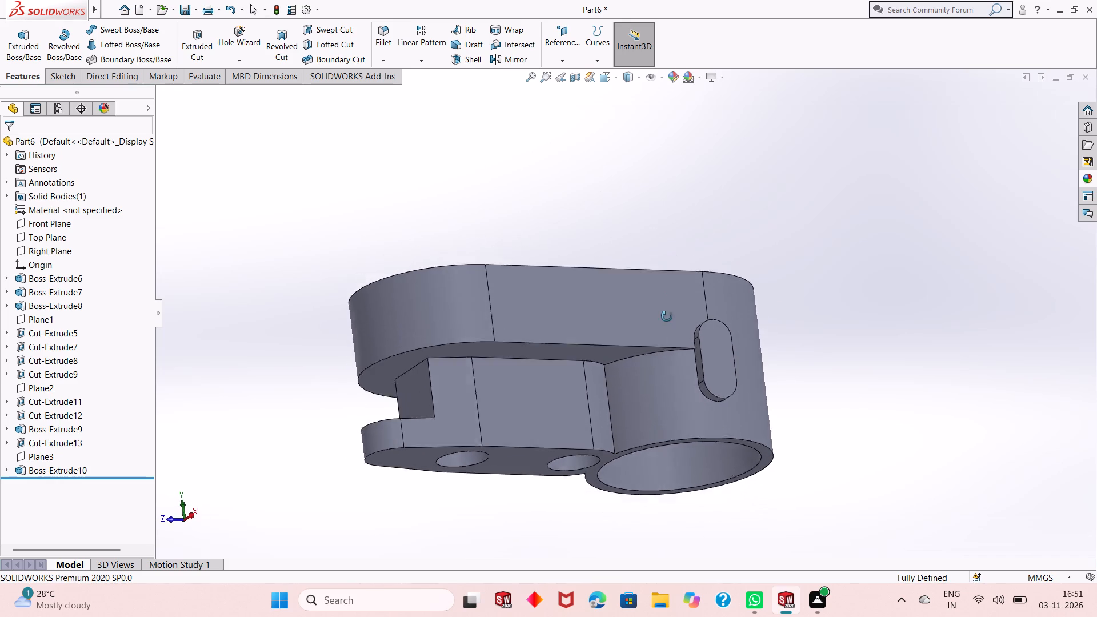
middle_click_drag(667, 316, 661, 462)
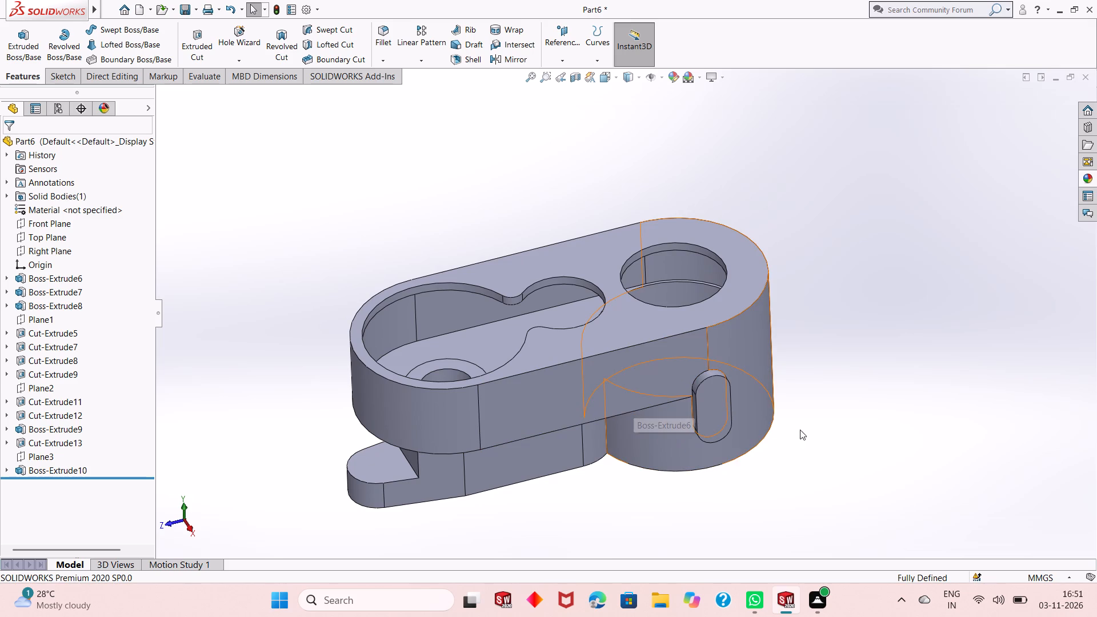
middle_click_drag(800, 410, 800, 412)
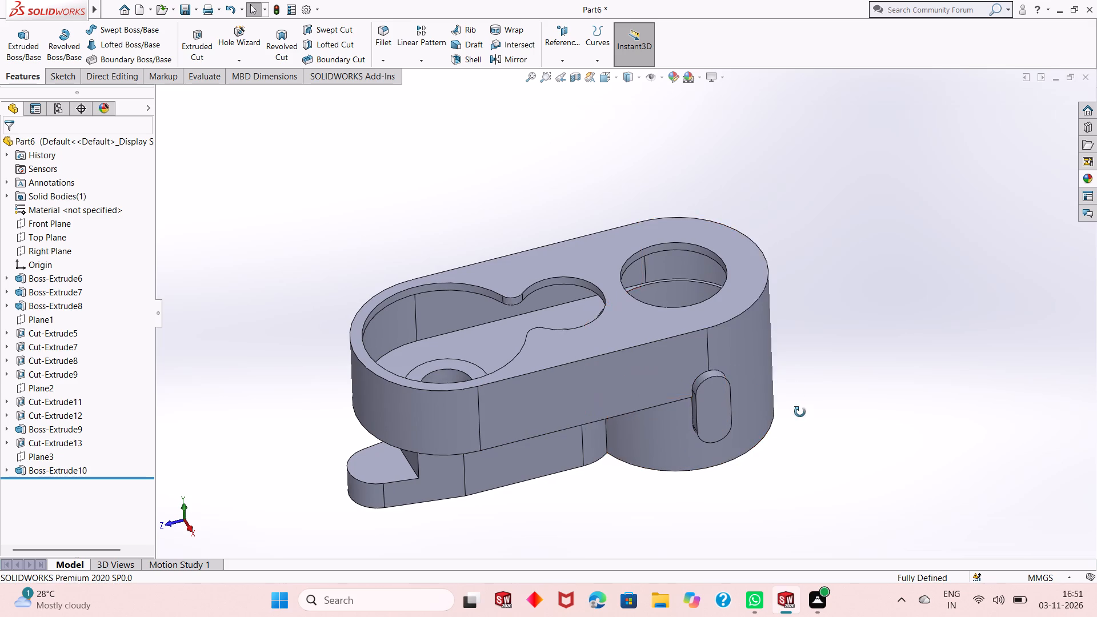
middle_click_drag(800, 412, 818, 349)
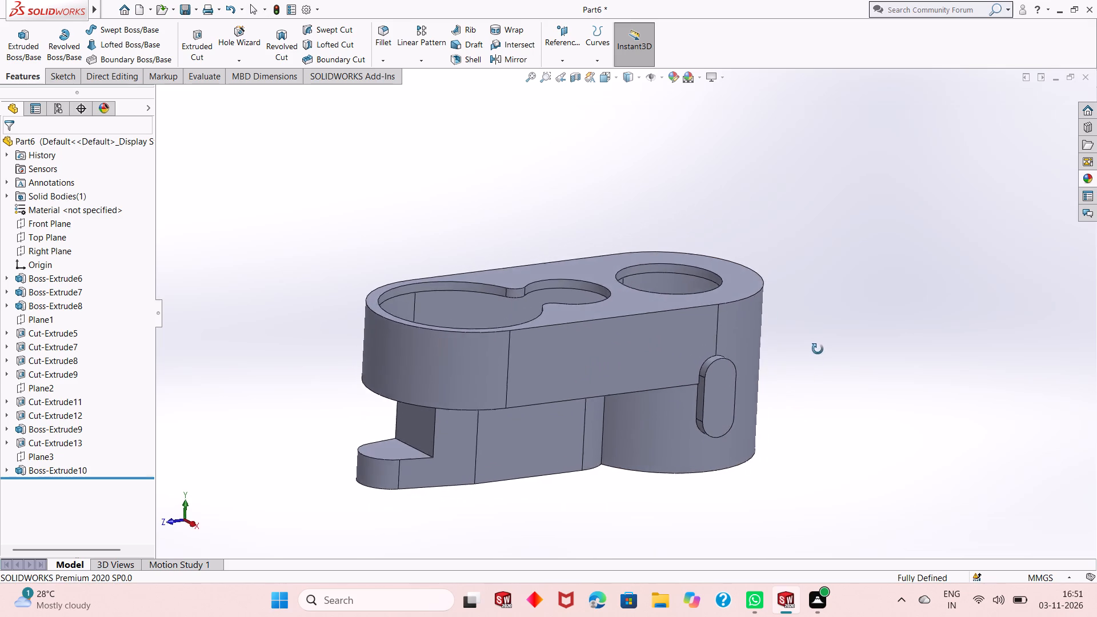
Sketch a circle about 13 mm in diameter at the centre of the slot boss's outer face, directly below the origin.
middle_click_drag(818, 349, 830, 347)
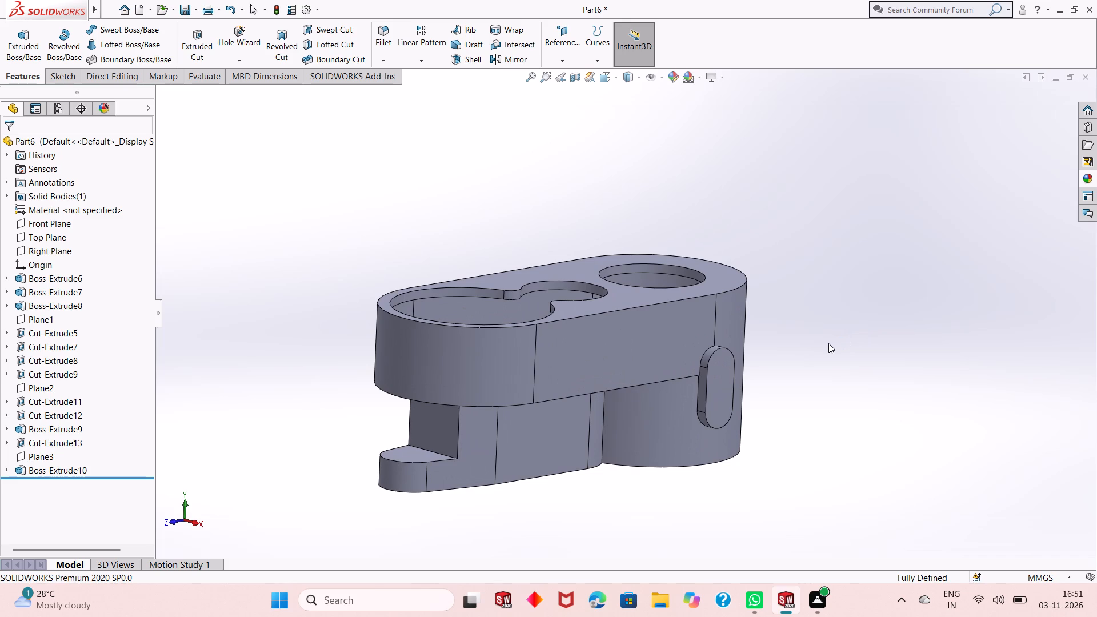
scroll(559, 332, "down", 1)
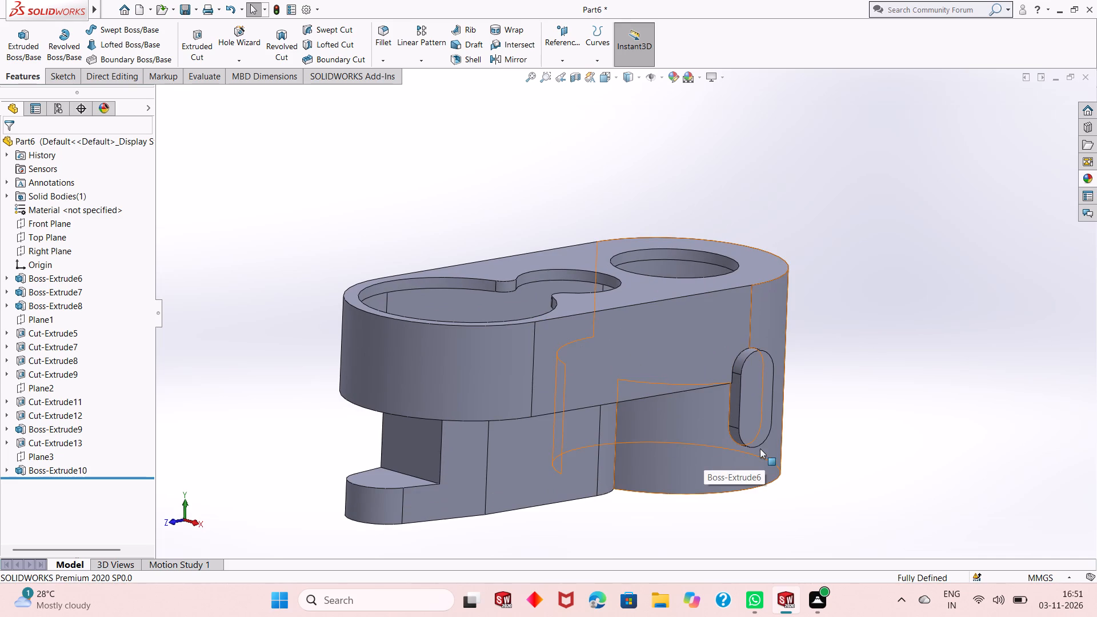
scroll(635, 487, "up", 1)
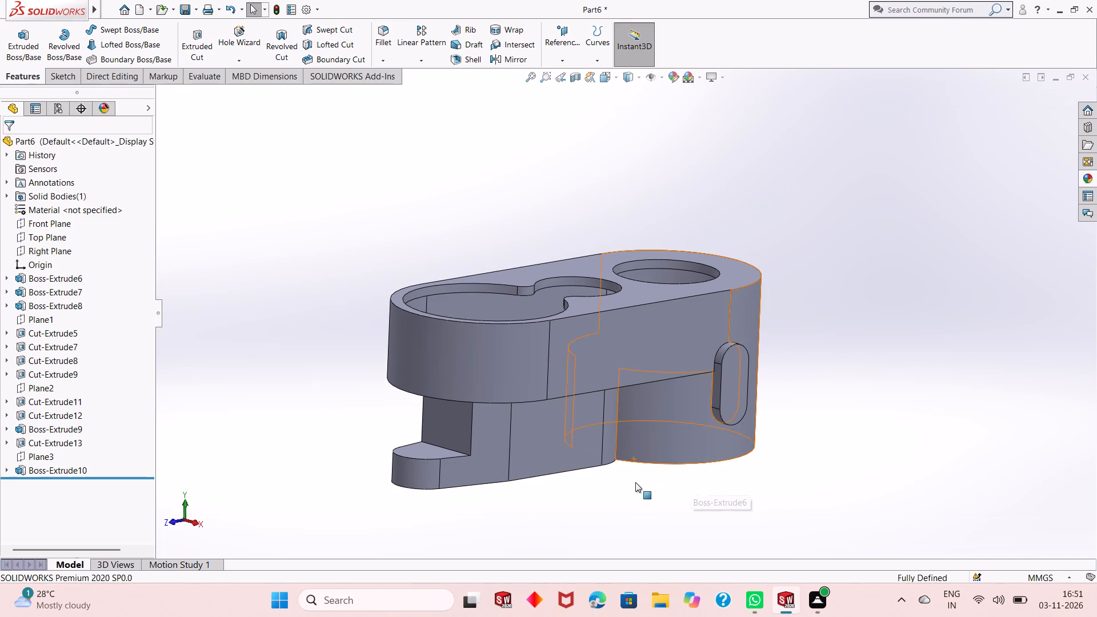
middle_click_drag(643, 507, 638, 516)
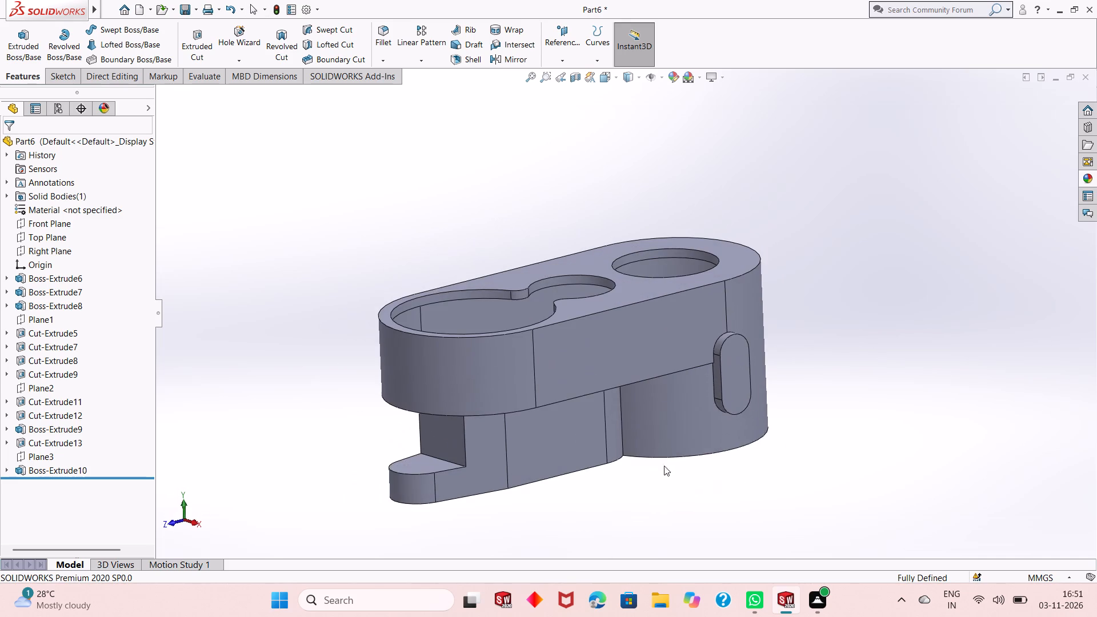
left_click(738, 371)
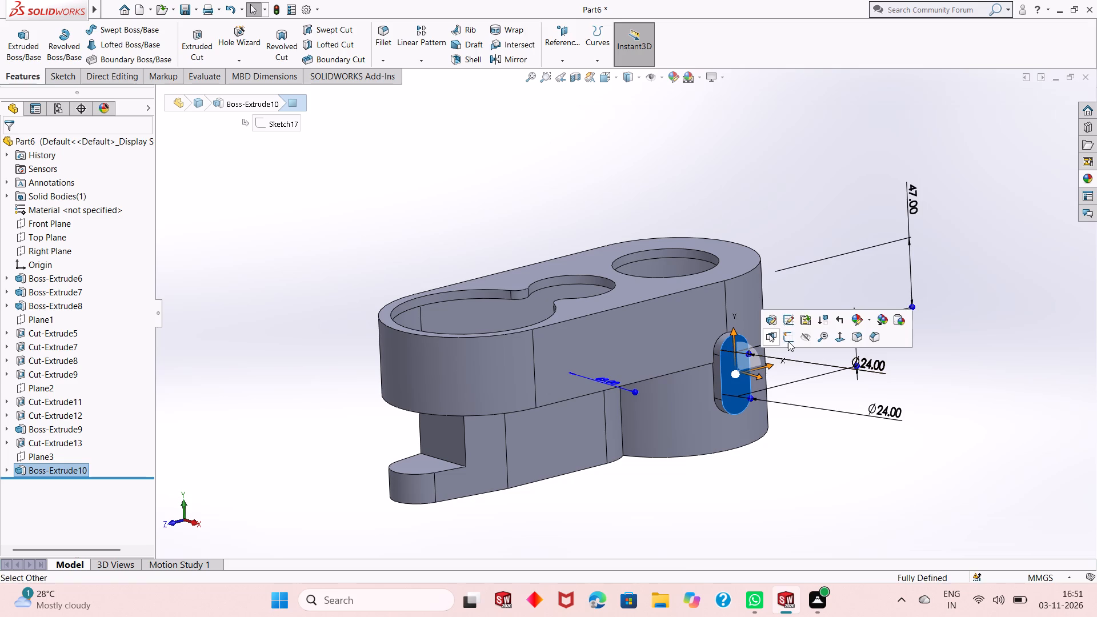
left_click(788, 341)
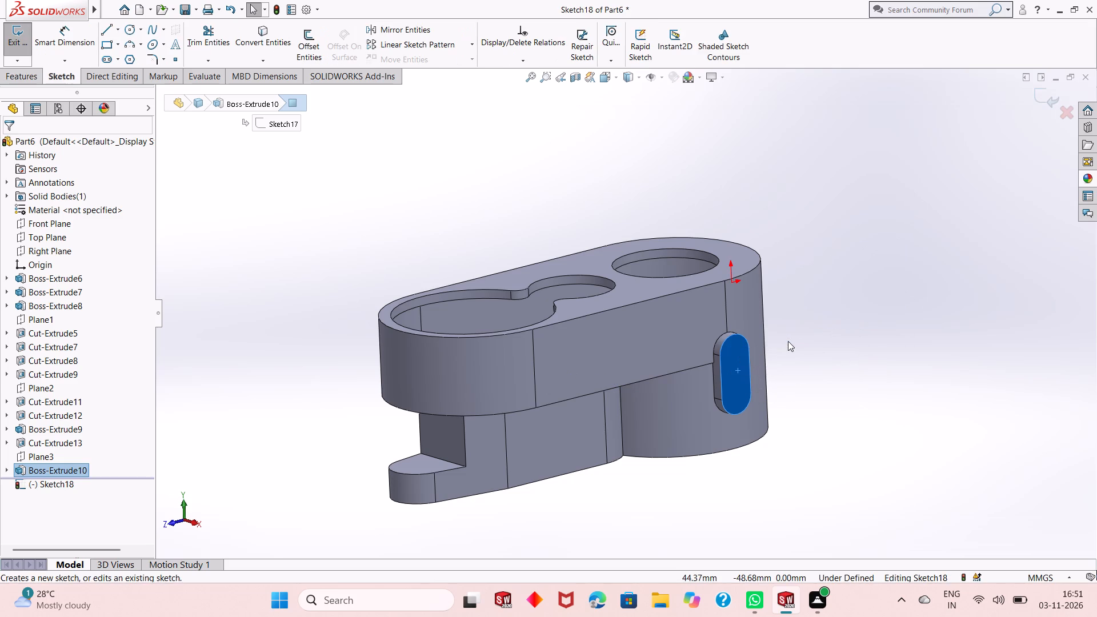
key("ctrl+8")
scroll(788, 341, "up", 2)
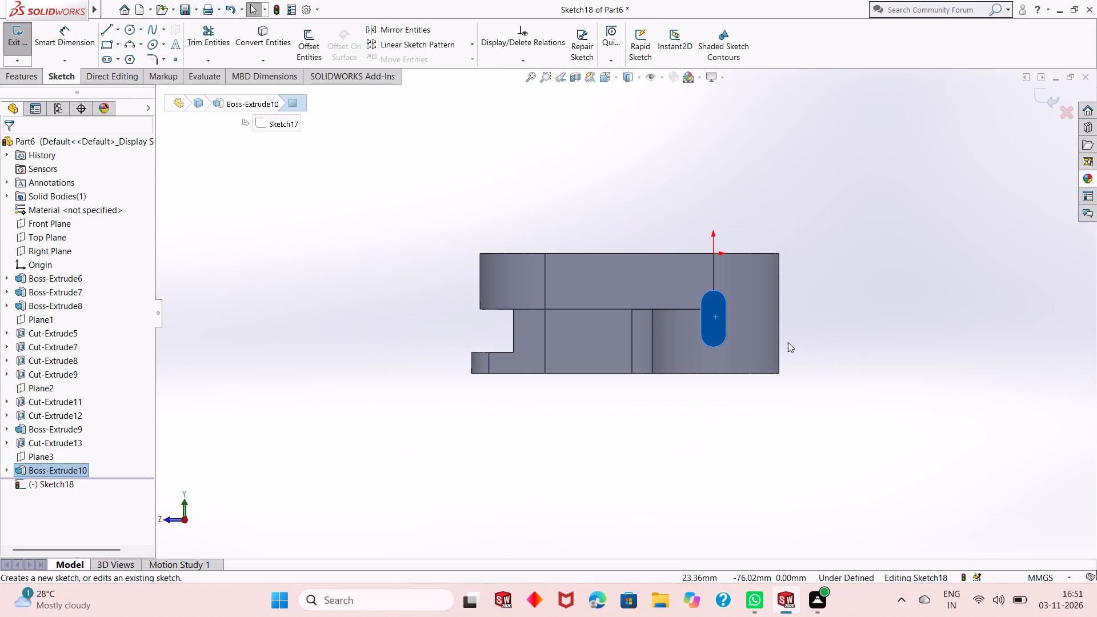
scroll(788, 342, "up", 1)
scroll(816, 265, "down", 2)
scroll(629, 347, "down", 1)
left_click(730, 160)
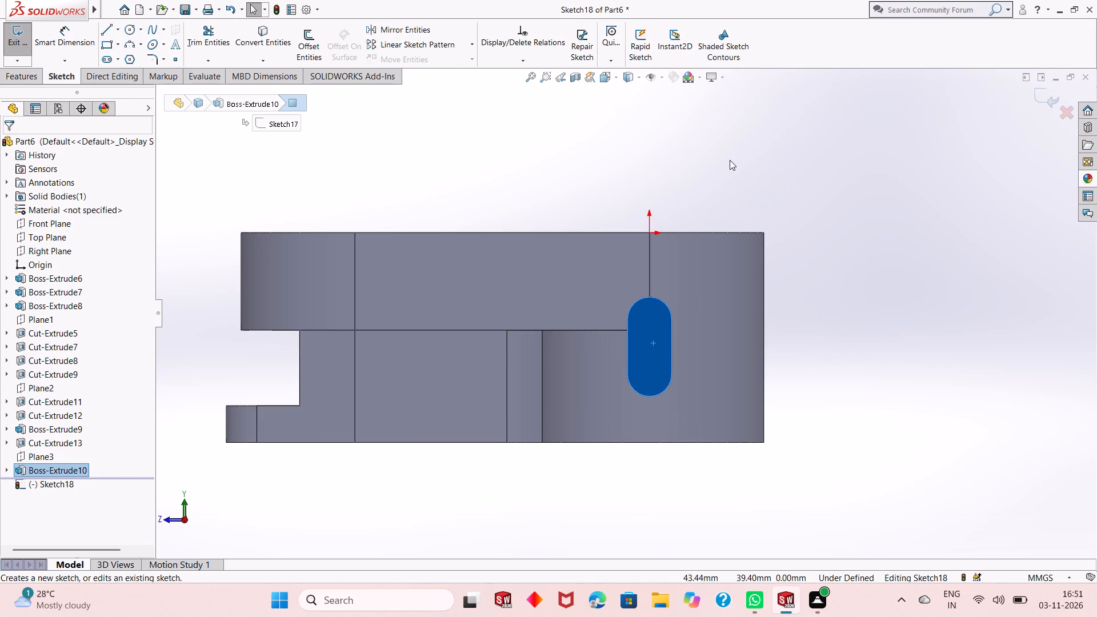
left_click(127, 31)
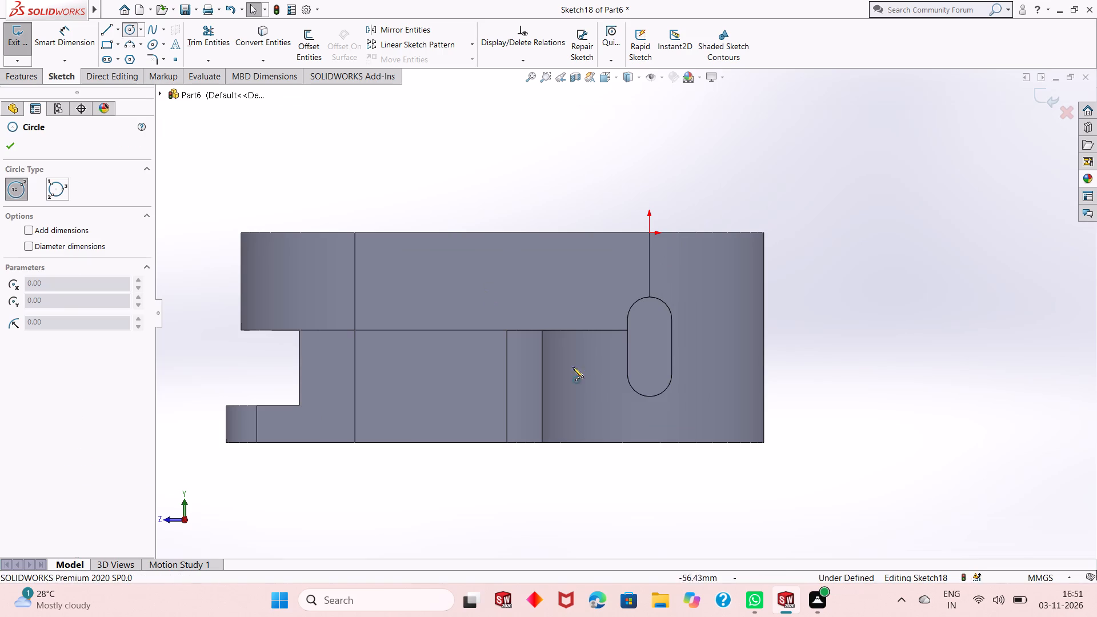
left_click(648, 347)
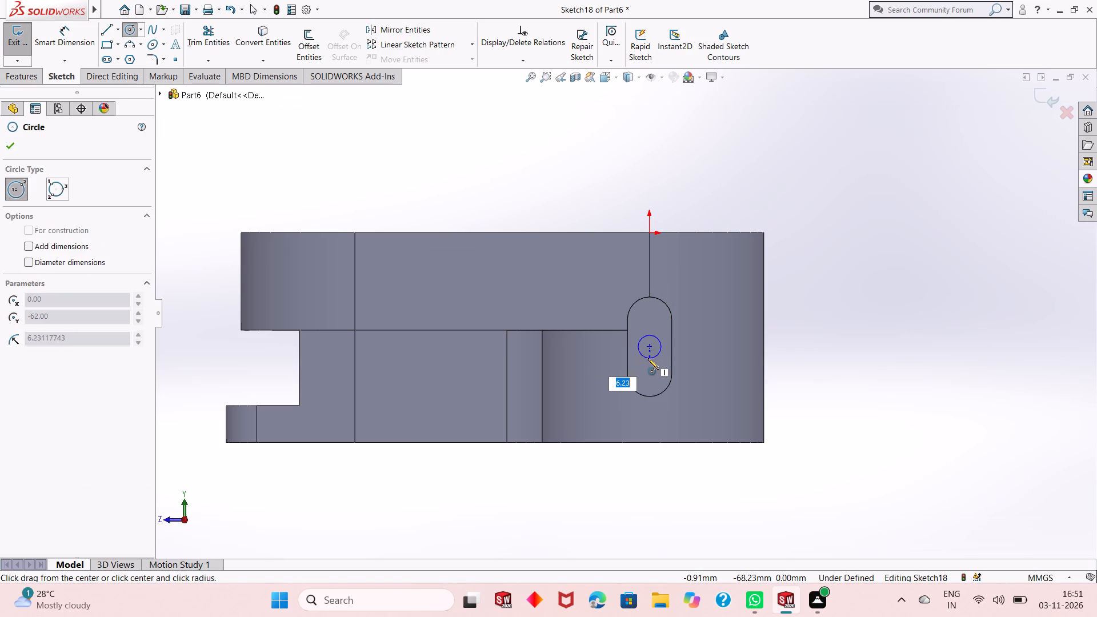
left_click(648, 359)
right_click(845, 251)
left_click(869, 265)
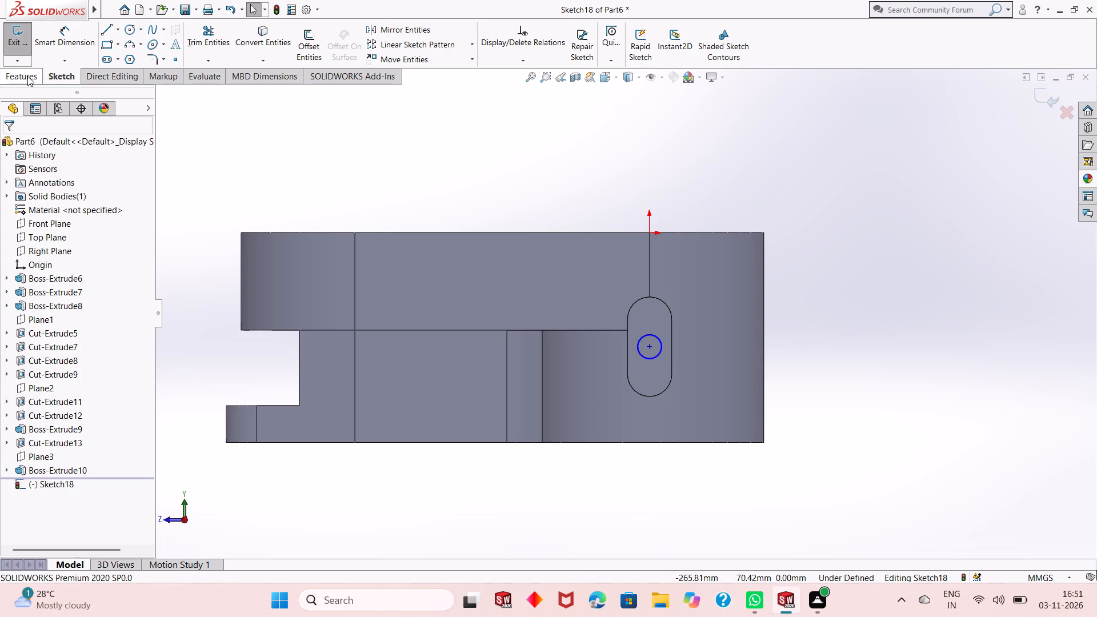
Dimension the circle on the slot boss to a diameter of 10 mm.
left_click(70, 41)
left_click(658, 353)
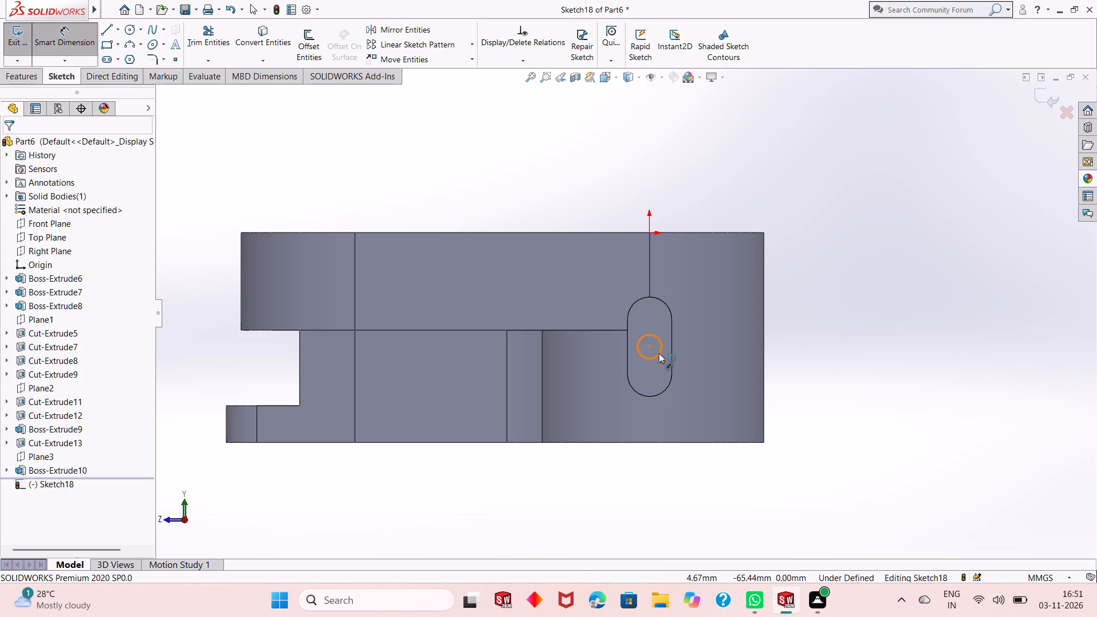
left_click(826, 436)
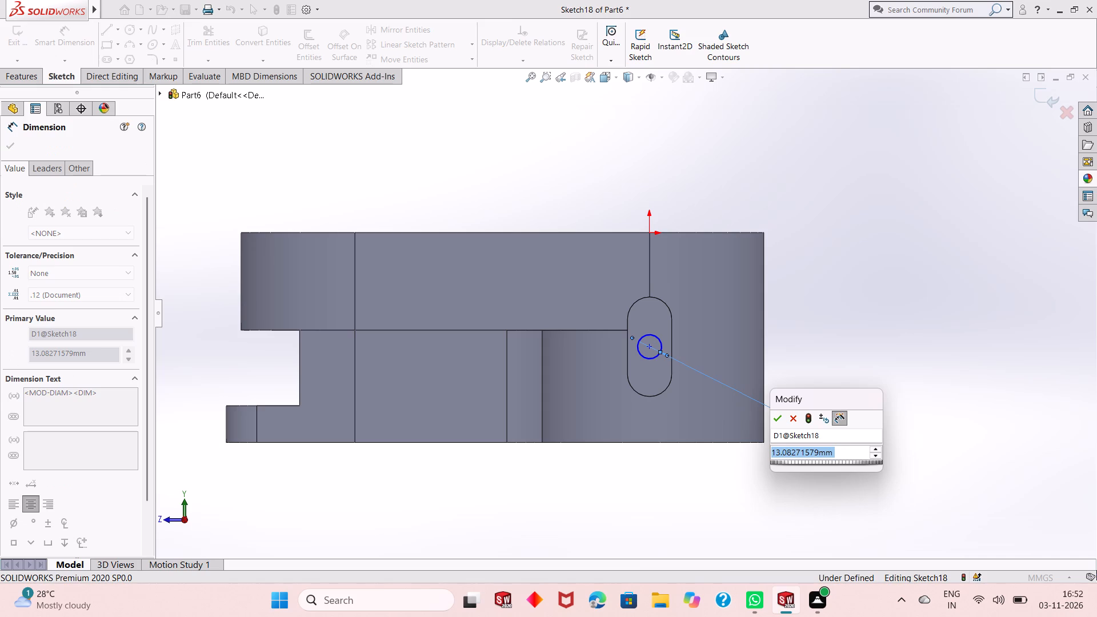
type("10")
key("Return")
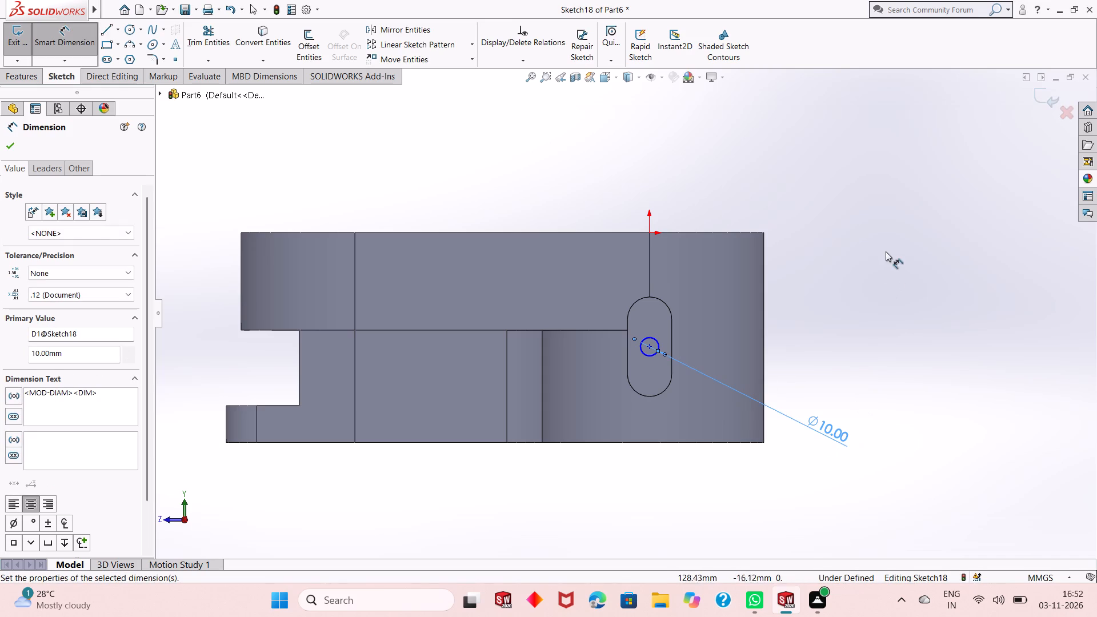
right_click(884, 246)
left_click(892, 290)
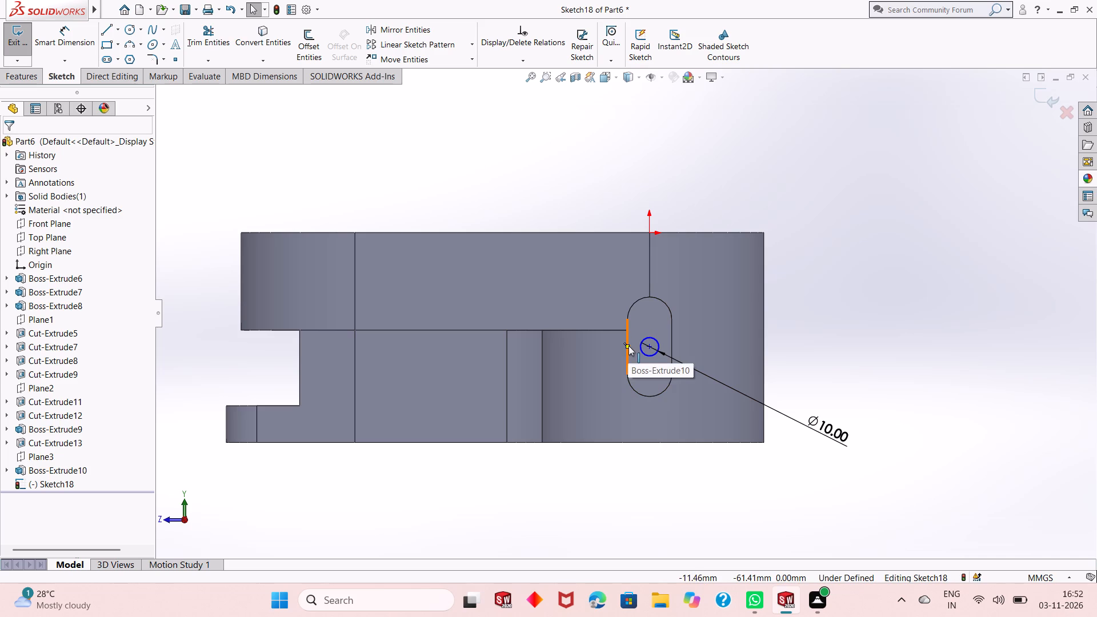
Dimension the circle's centre 62 mm below the sketch origin and 62 mm from the housing's rounded -Z end.
left_click(75, 48)
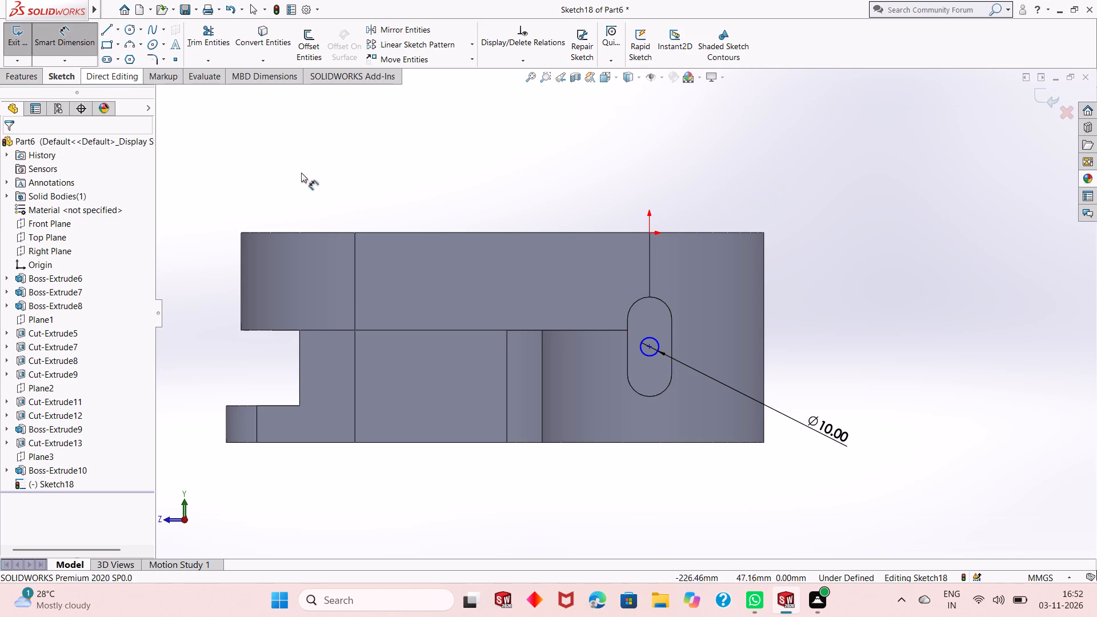
left_click(647, 349)
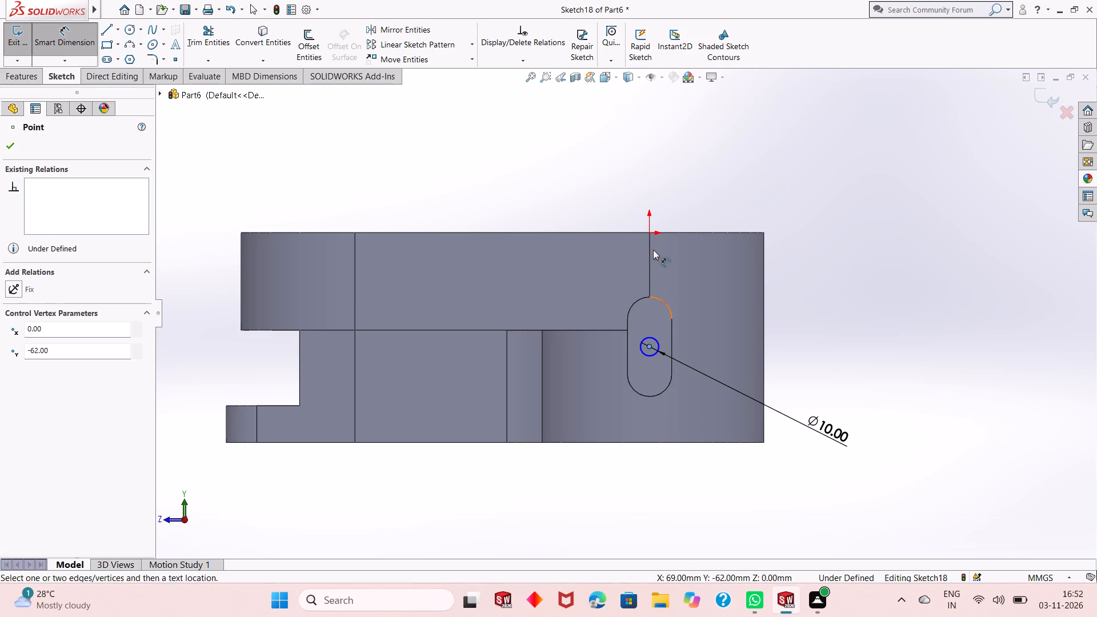
left_click(651, 232)
left_click(893, 239)
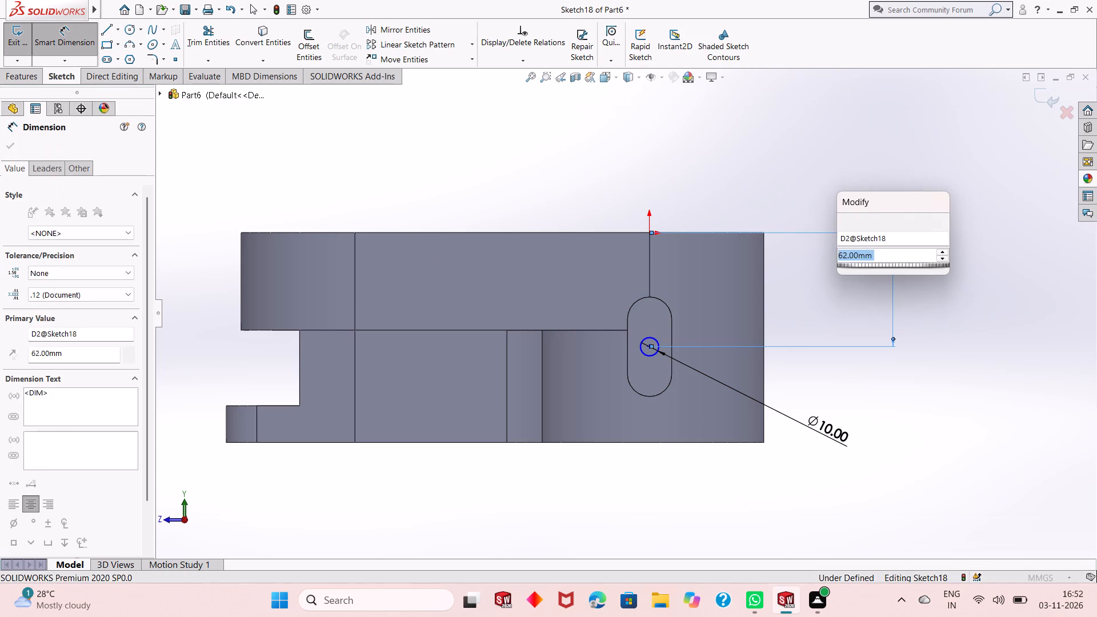
key("Return")
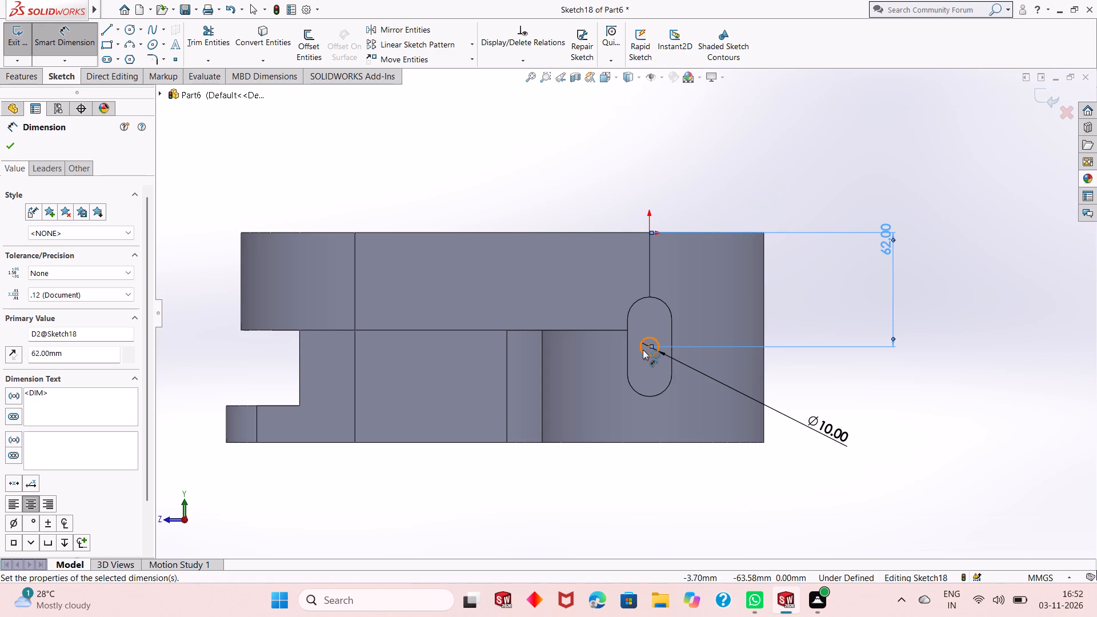
left_click(648, 346)
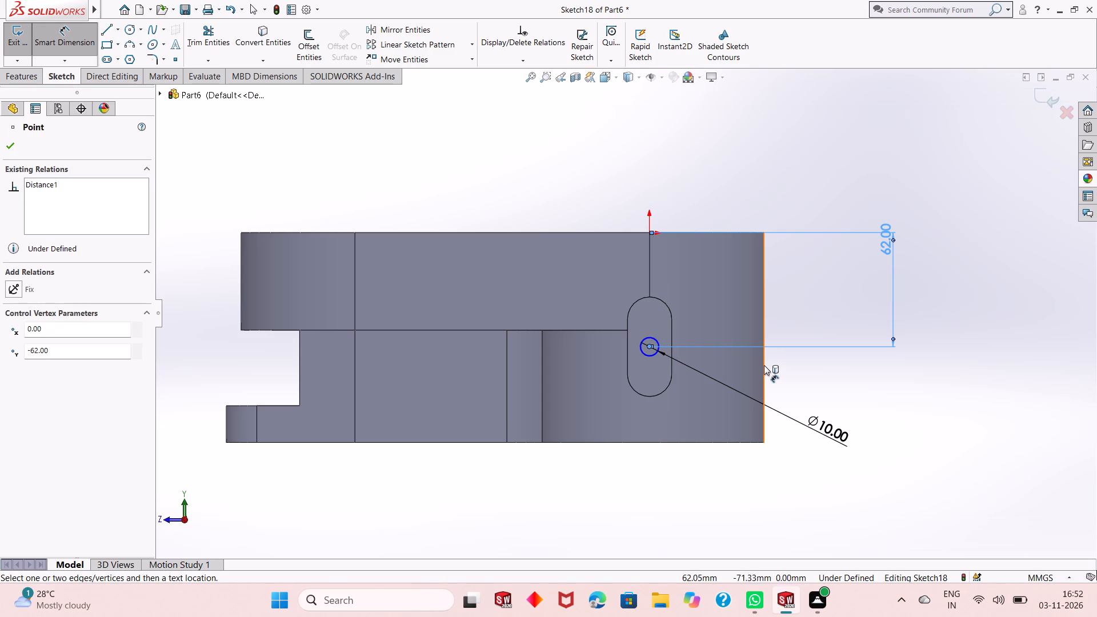
left_click(764, 375)
left_click(774, 496)
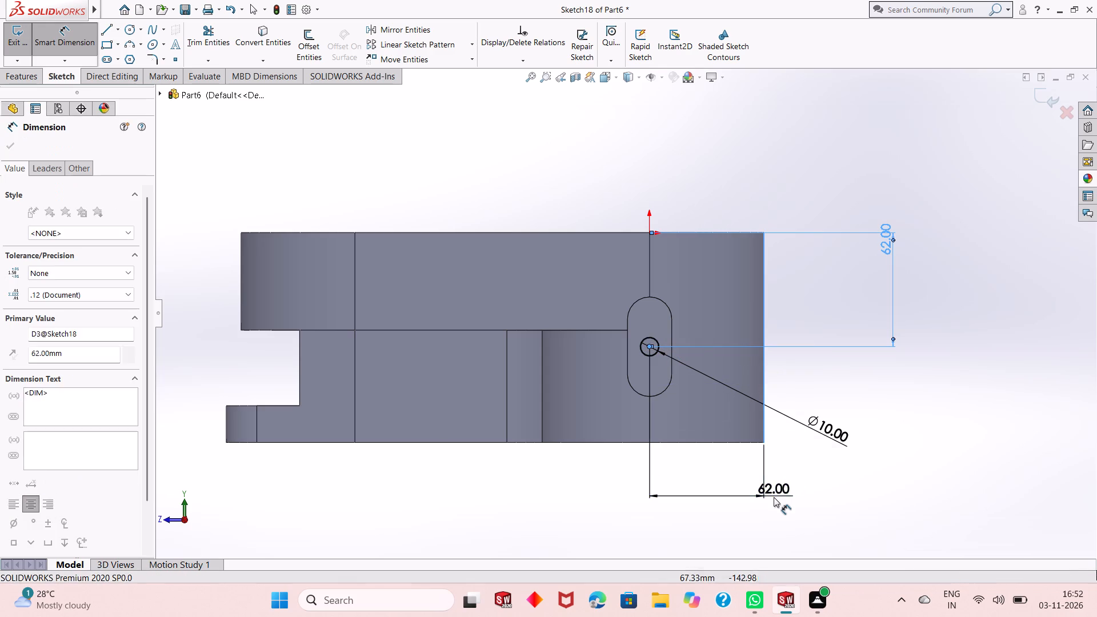
key("Return")
key("Escape")
key("Escape")
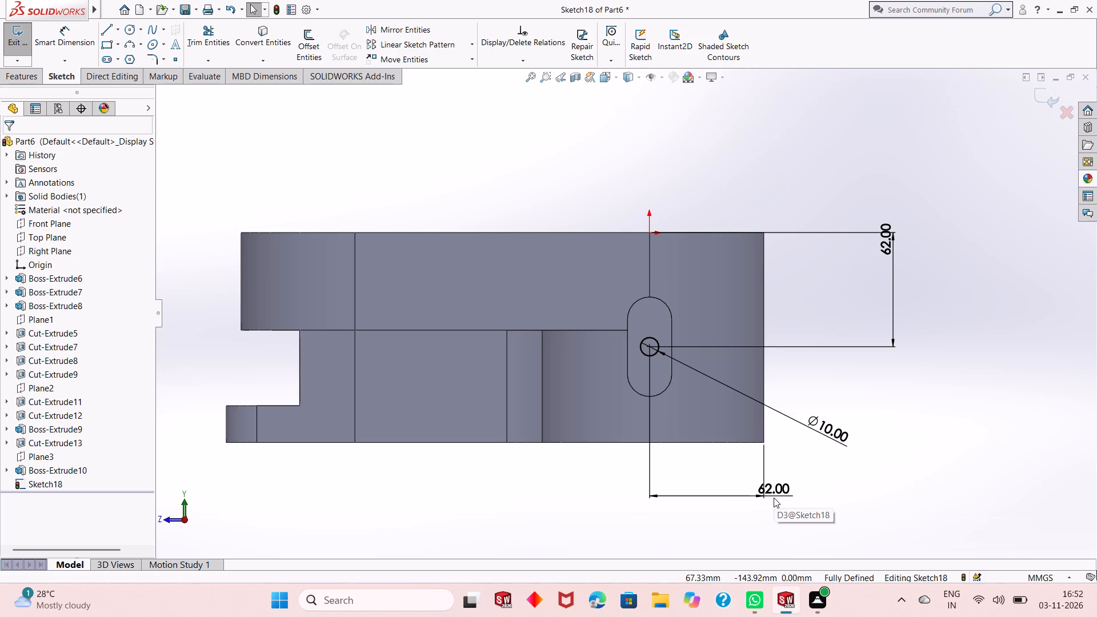
Cut-extrude the 10 mm circle into the slot boss as a Blind cut 3 mm deep.
scroll(662, 374, "up", 1)
scroll(633, 332, "down", 1)
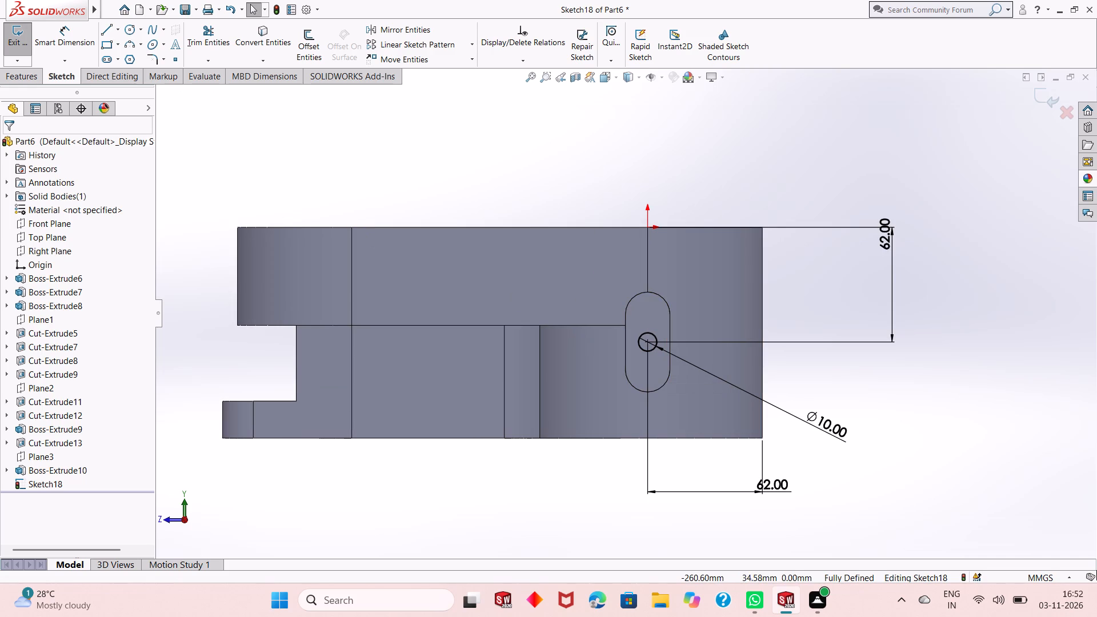
left_click(18, 77)
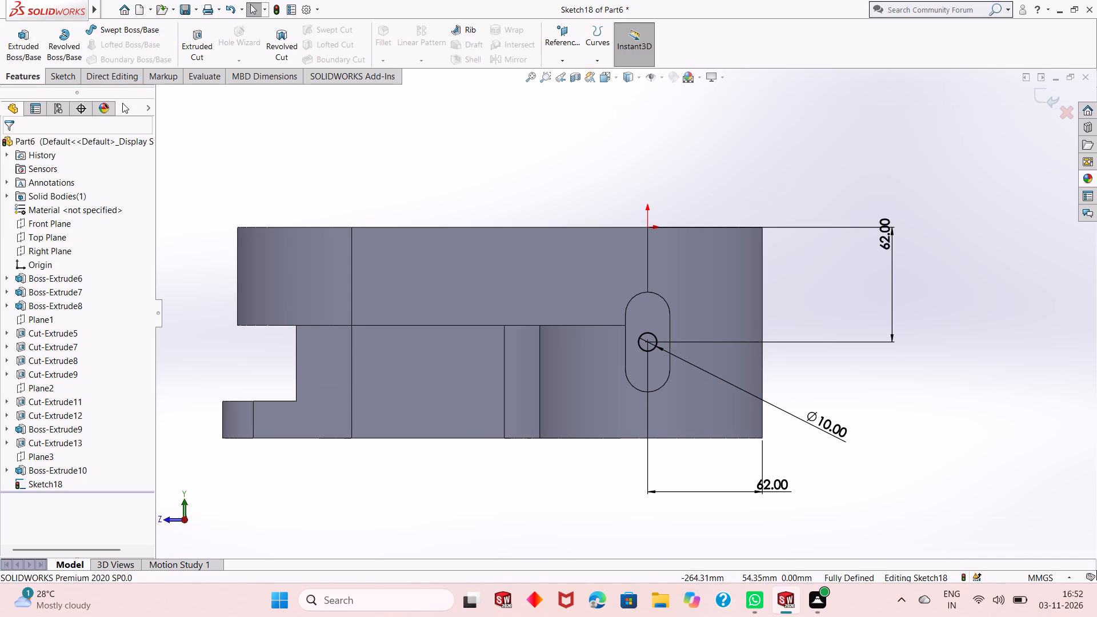
left_click(199, 57)
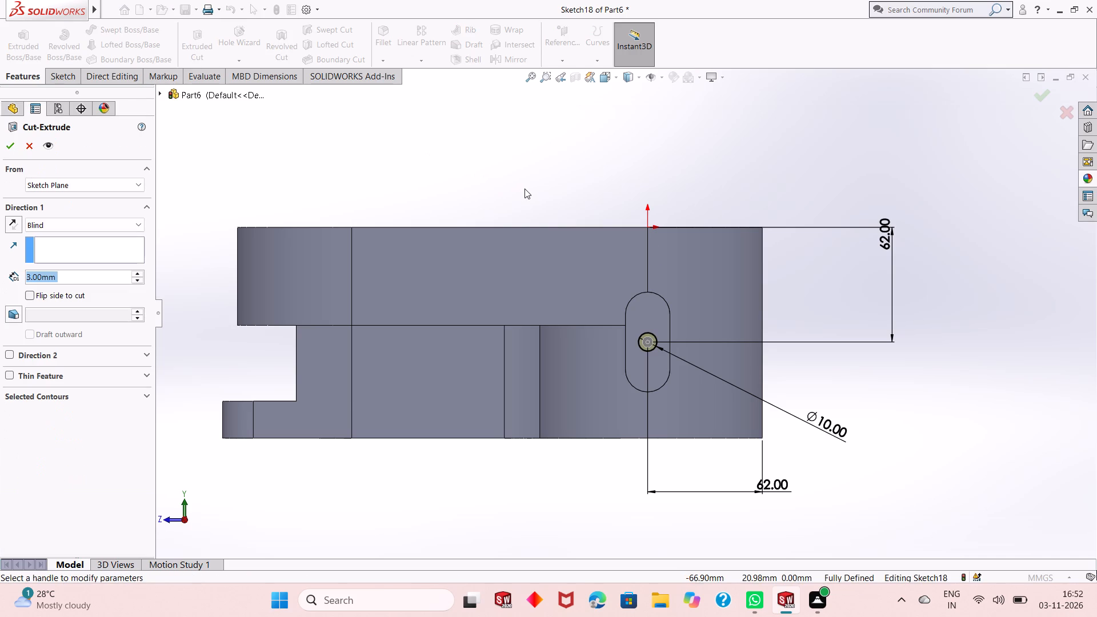
middle_click_drag(768, 308, 824, 395)
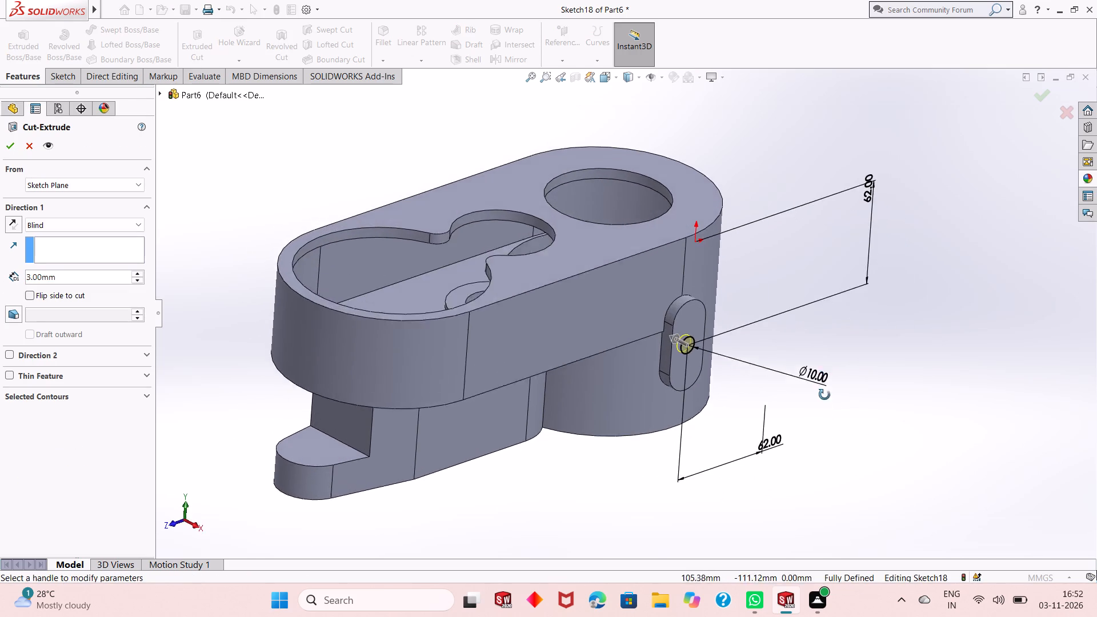
middle_click_drag(824, 395, 824, 426)
middle_click_drag(751, 254, 776, 427)
scroll(661, 278, "down", 1)
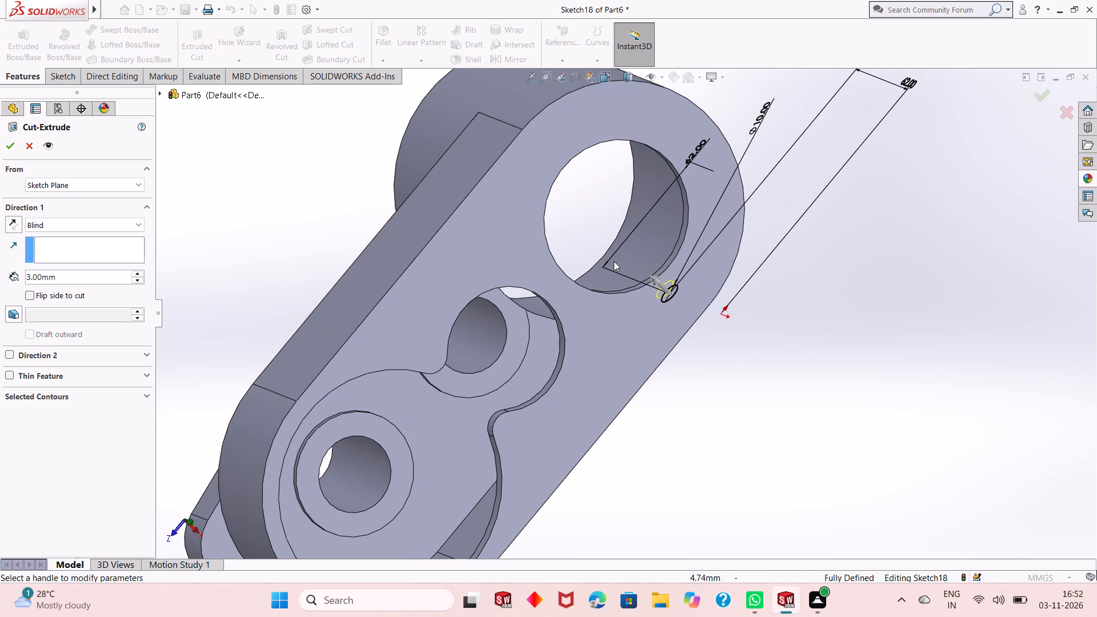
middle_click_drag(614, 262, 615, 285)
middle_click_drag(615, 286, 624, 309)
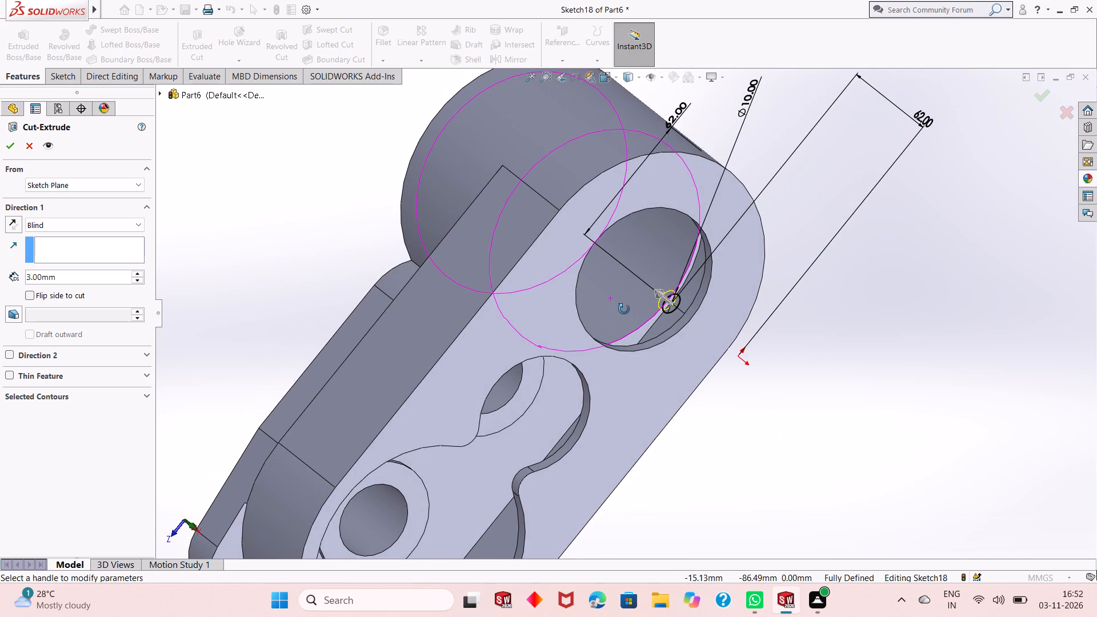
middle_click_drag(624, 309, 767, 411)
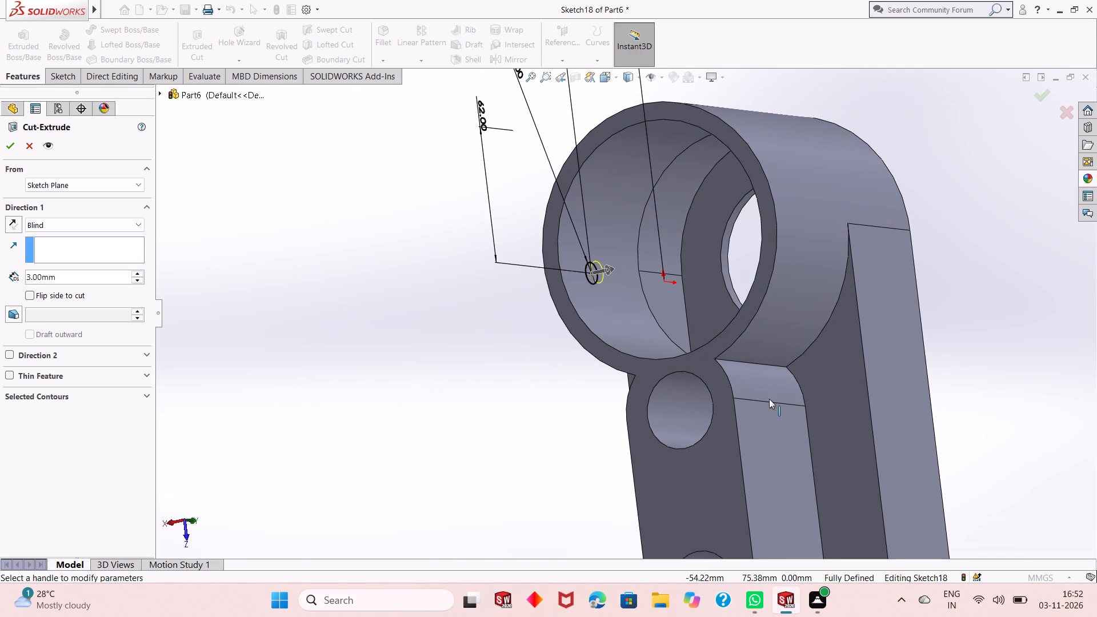
middle_click_drag(626, 291, 628, 306)
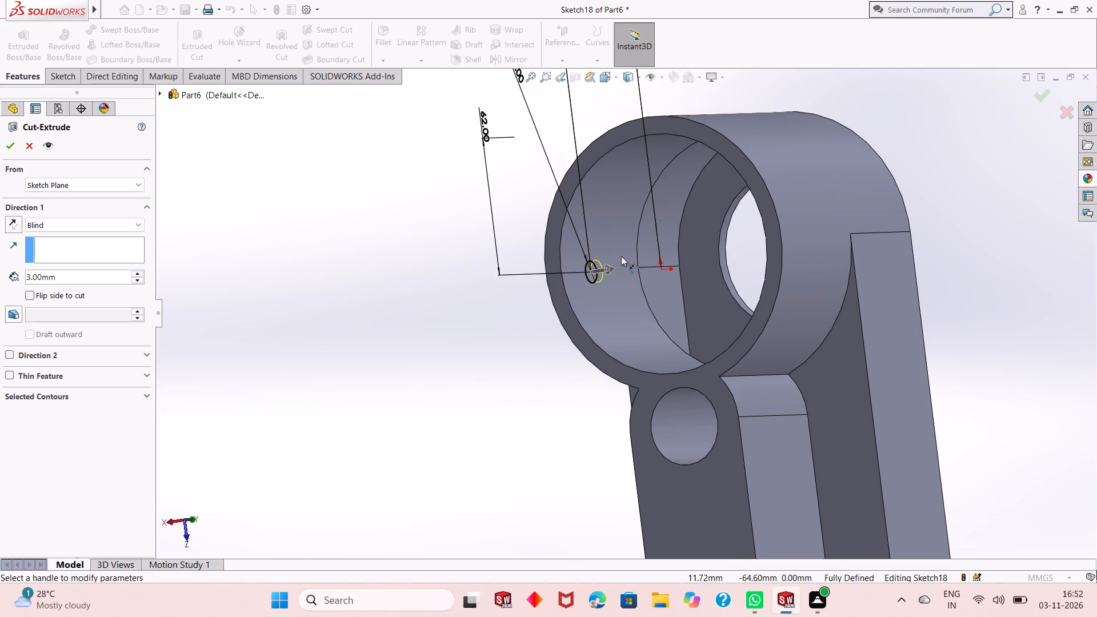
scroll(641, 267, "down", 3)
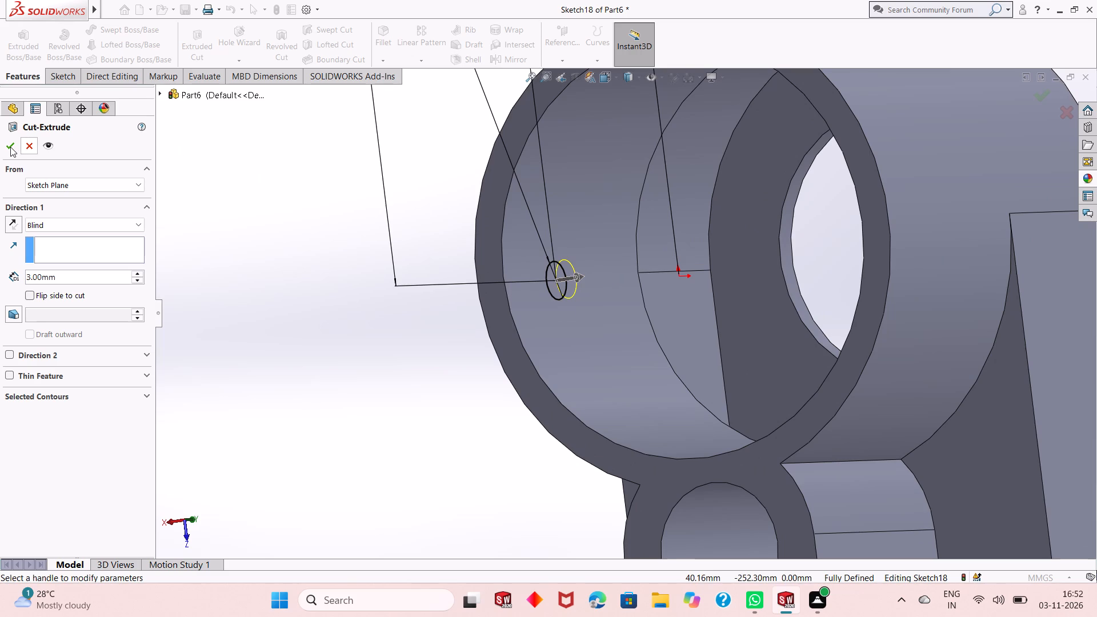
left_click(10, 147)
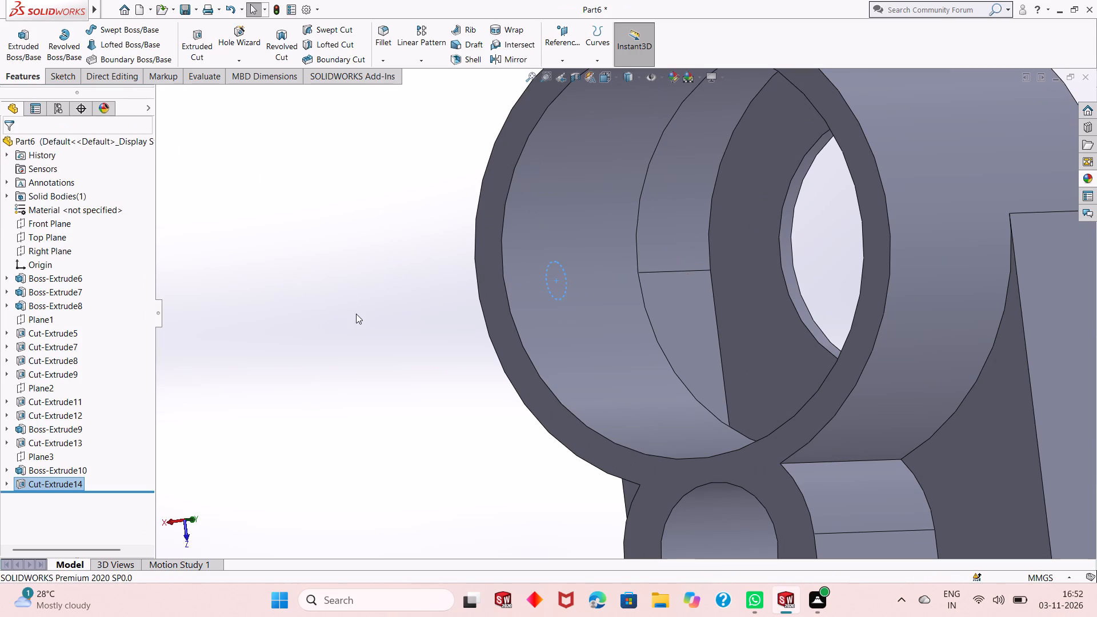
Change the end condition of the 10 mm hole cut in the slot boss from Blind to Up To Next.
left_click(317, 255)
left_click(67, 485)
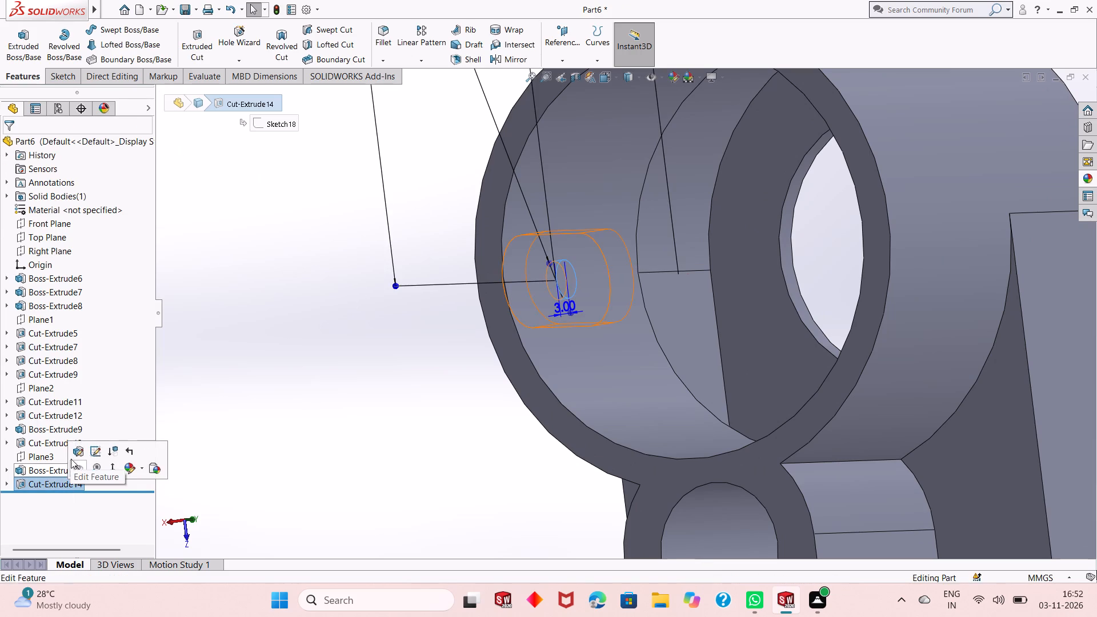
left_click(78, 456)
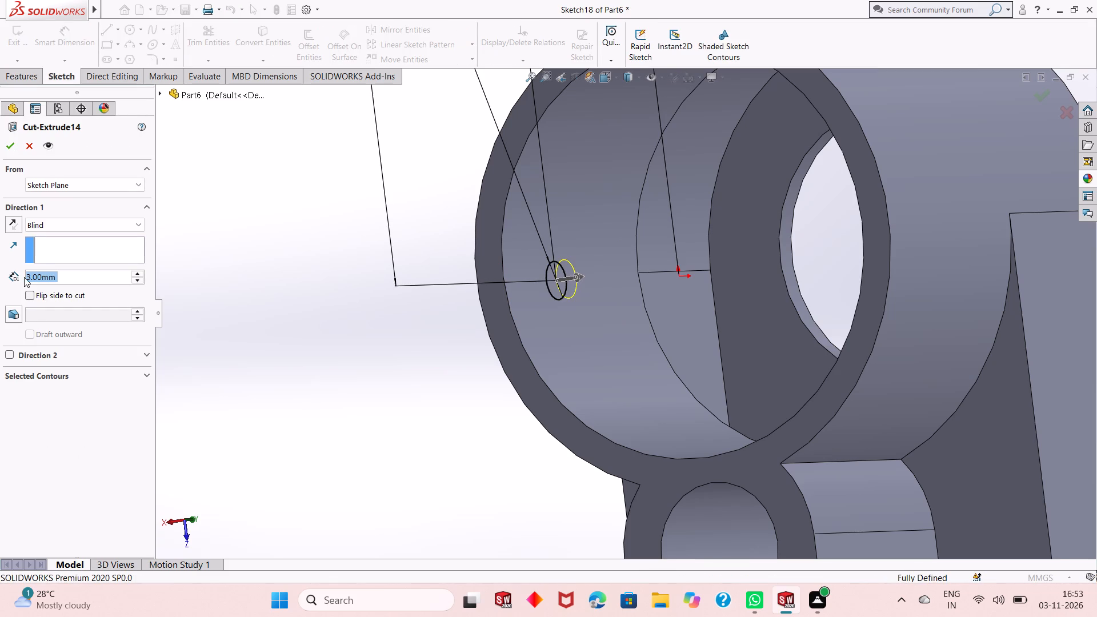
left_click(52, 225)
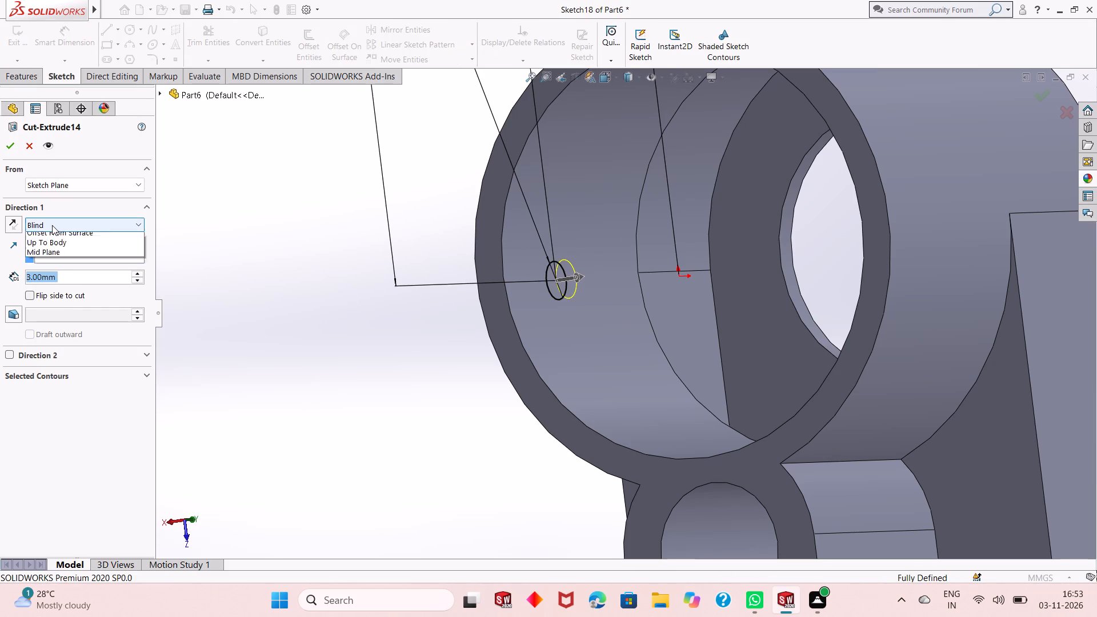
left_click(64, 265)
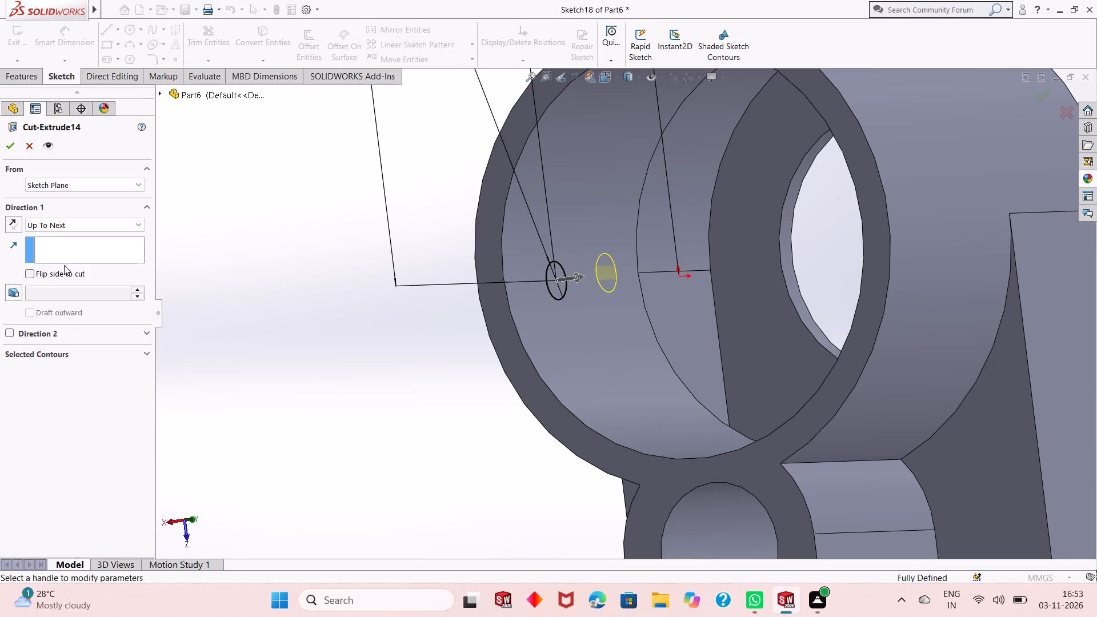
scroll(624, 390, "up", 2)
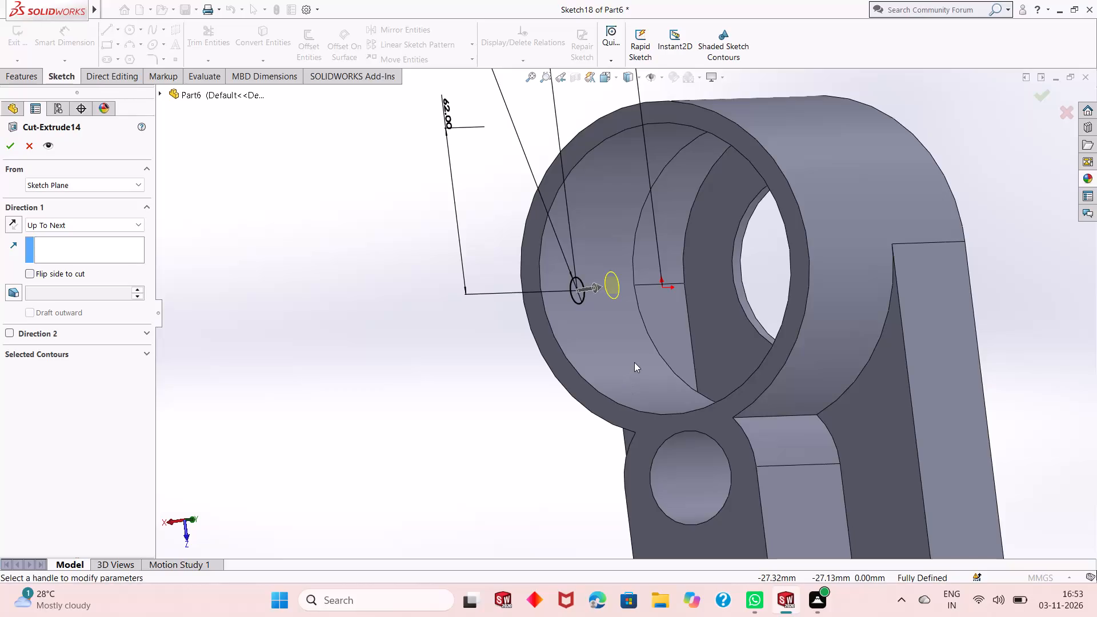
middle_click_drag(664, 352, 678, 371)
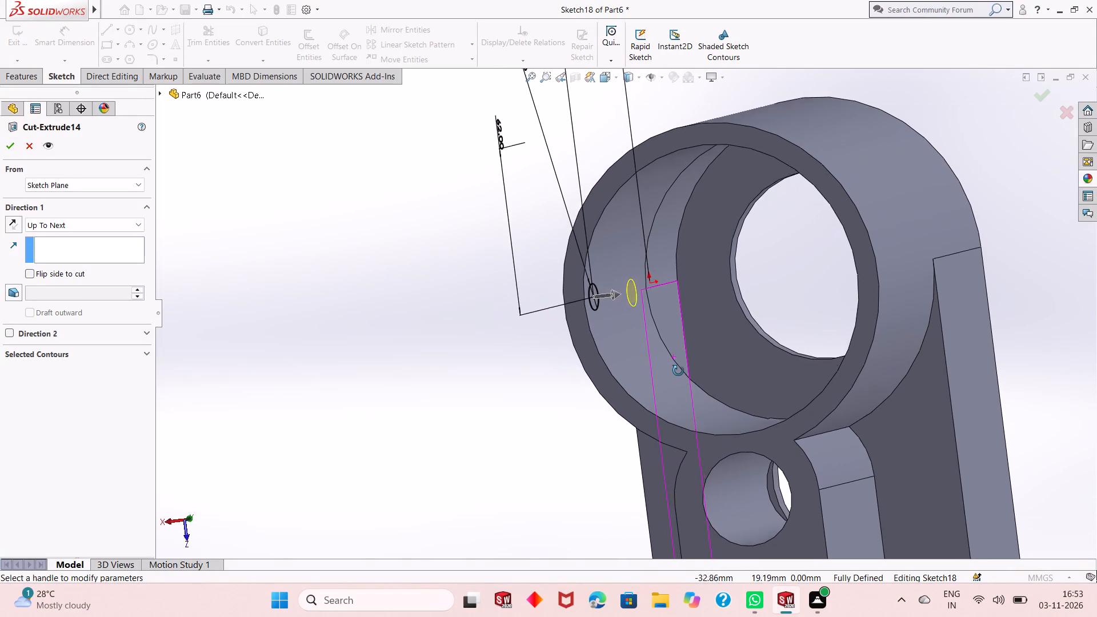
middle_click_drag(678, 371, 678, 377)
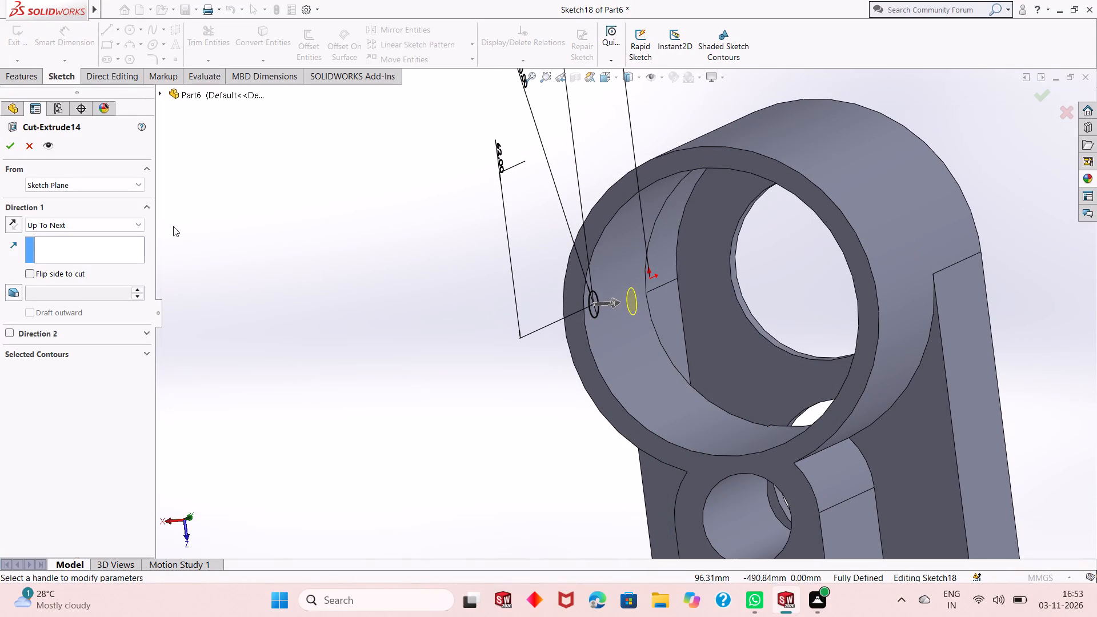
left_click(12, 142)
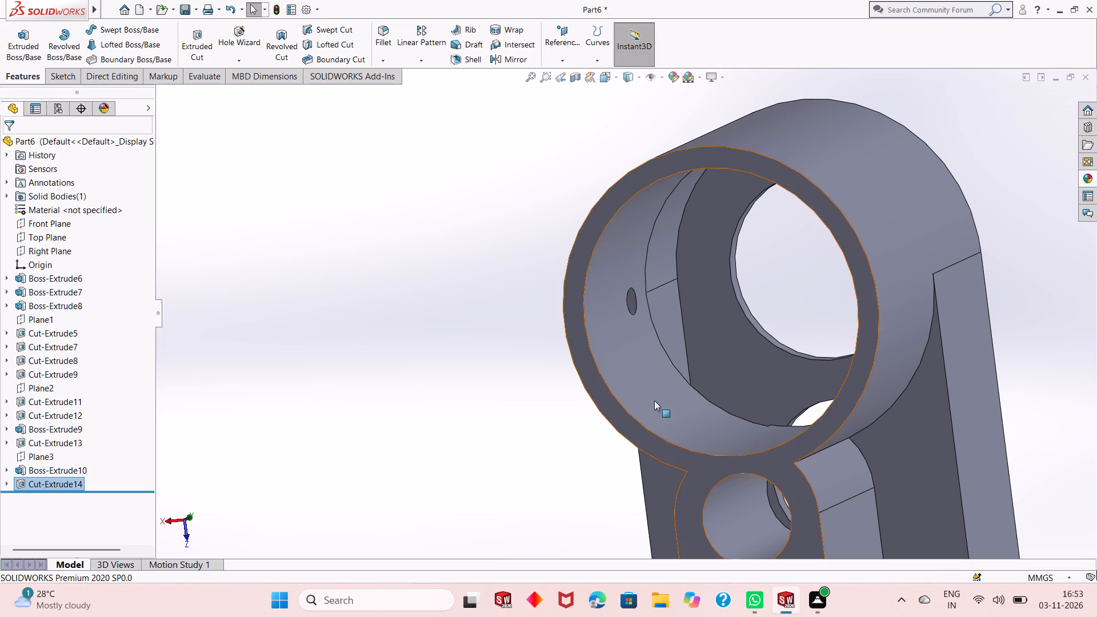
Examine the hole through the slot boss and the surrounding housing from the outside and from the bore side.
scroll(664, 395, "up", 2)
middle_click_drag(694, 345, 820, 481)
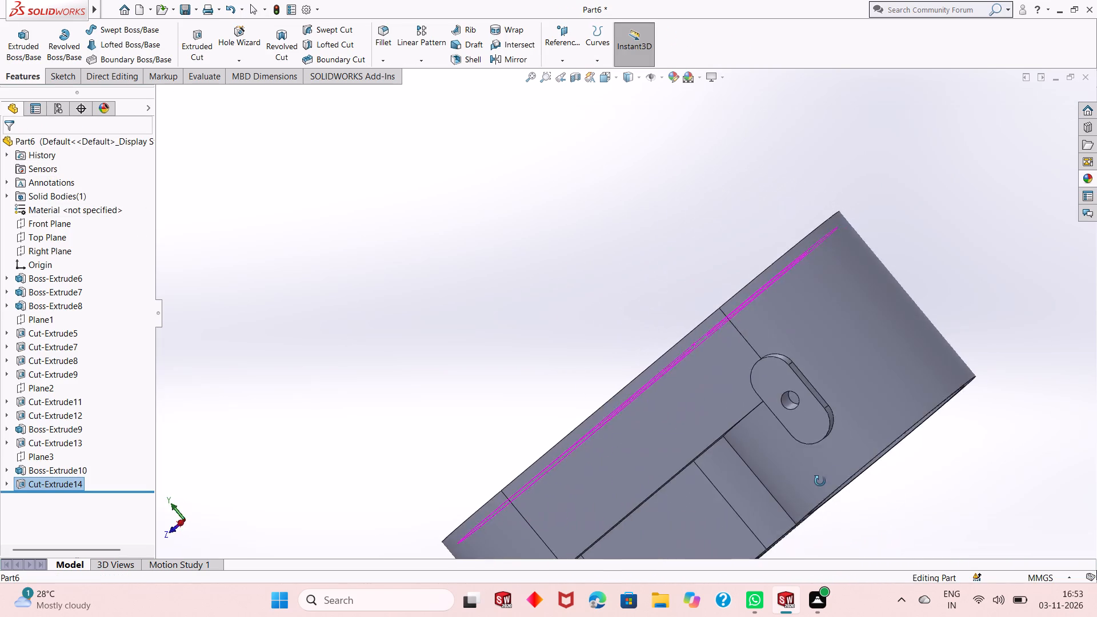
middle_click_drag(820, 481, 877, 400)
middle_click_drag(724, 446, 820, 388)
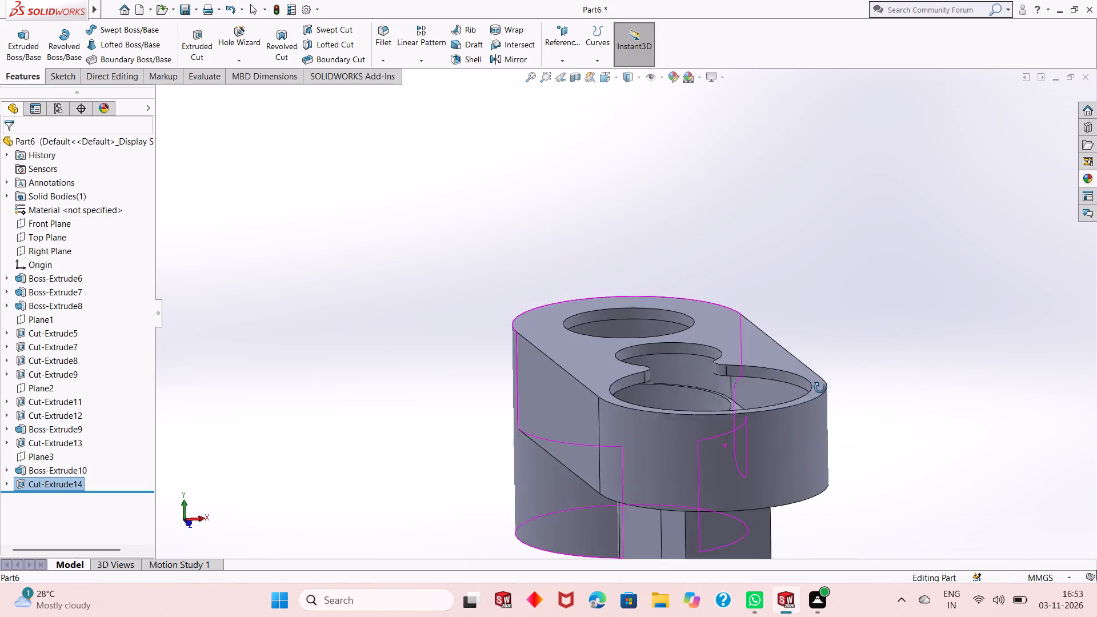
middle_click_drag(820, 388, 701, 409)
scroll(738, 415, "up", 2)
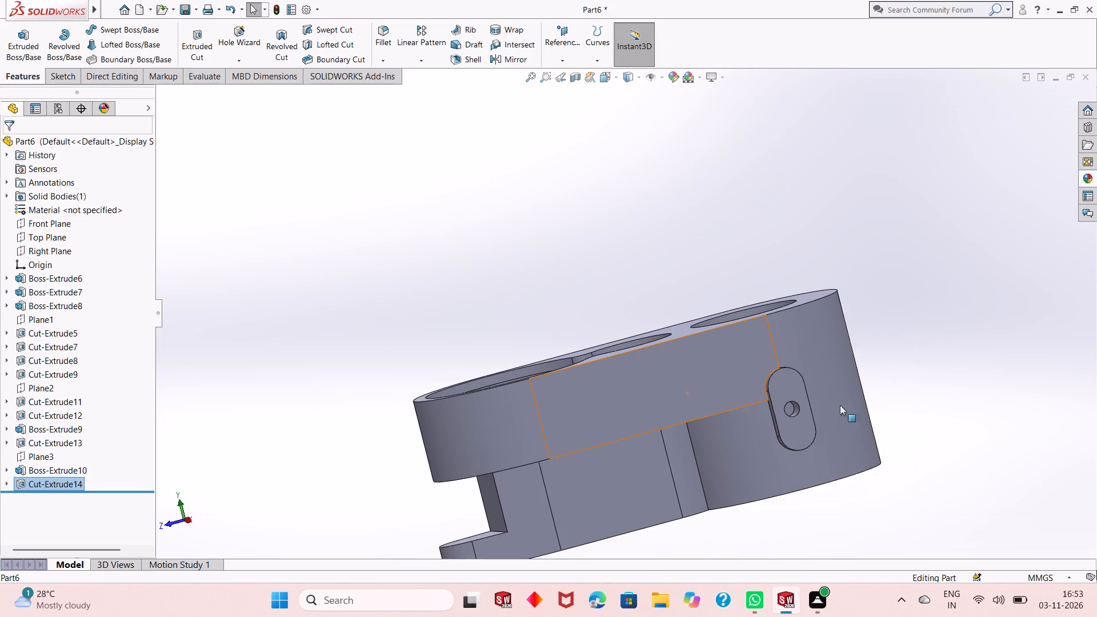
scroll(891, 415, "down", 1)
middle_click_drag(718, 360, 665, 406)
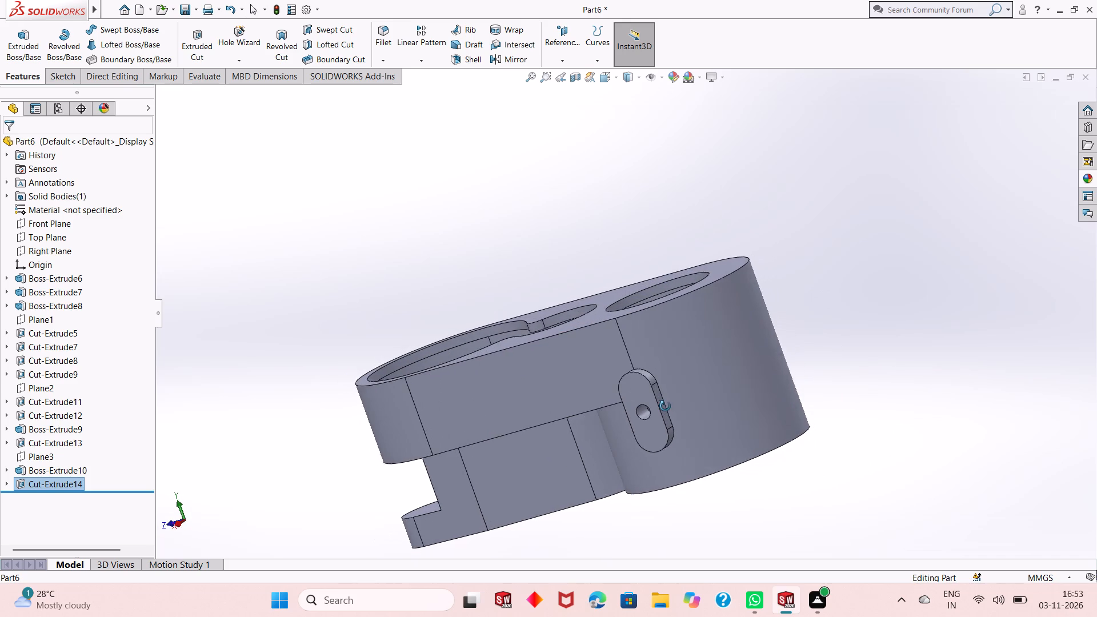
middle_click_drag(665, 406, 668, 451)
middle_click_drag(694, 356, 673, 564)
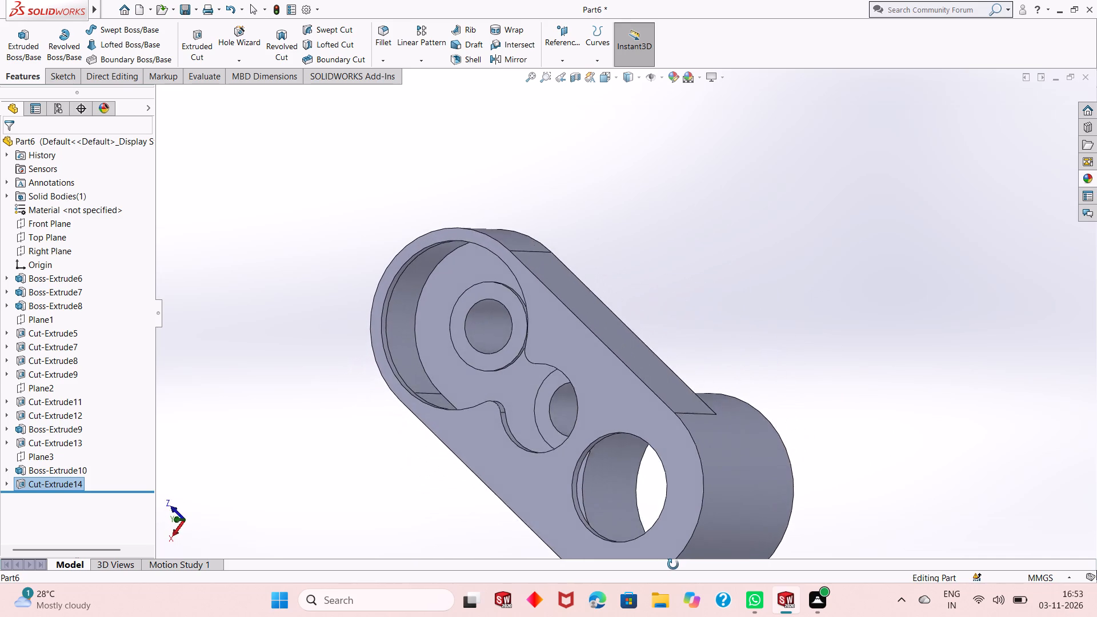
middle_click_drag(673, 564, 699, 217)
middle_click_drag(808, 465, 765, 419)
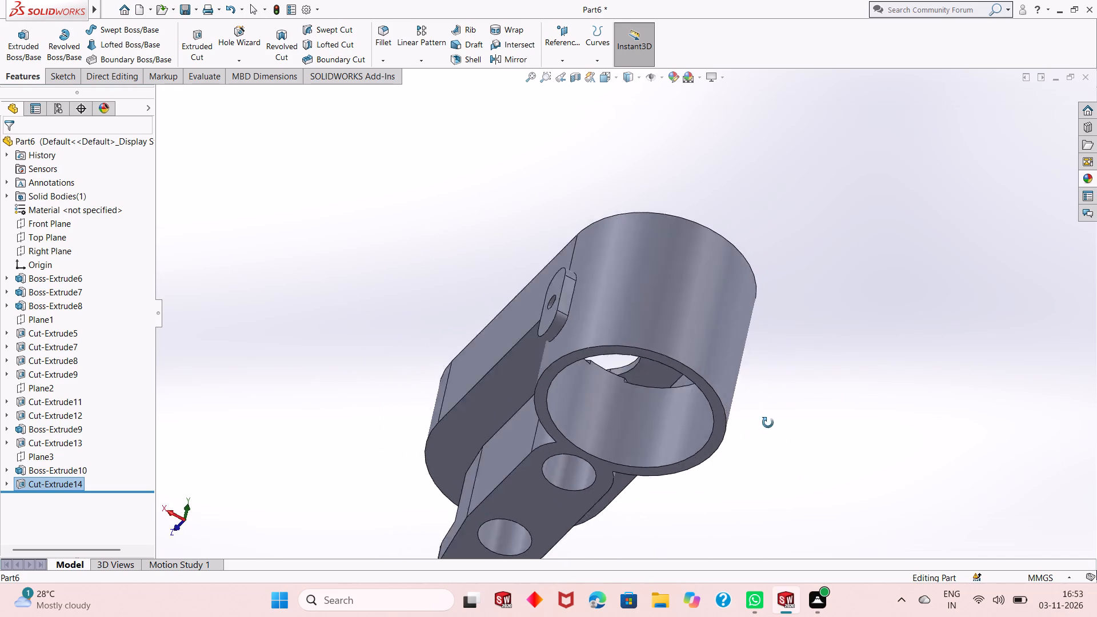
middle_click_drag(765, 419, 753, 360)
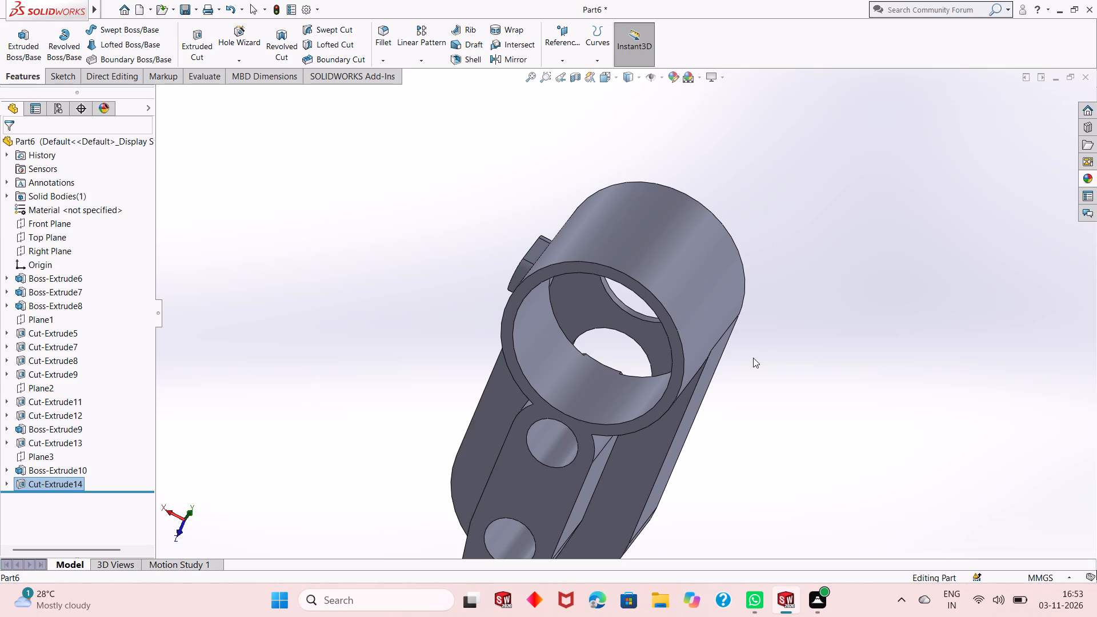
middle_click_drag(754, 377, 759, 400)
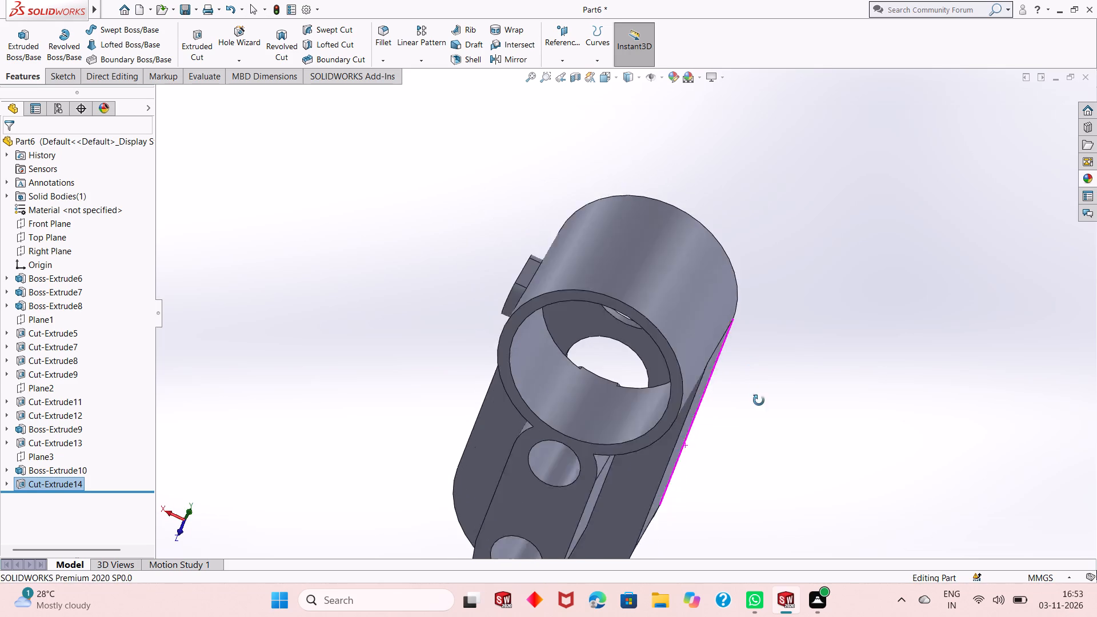
middle_click_drag(759, 400, 760, 409)
scroll(754, 404, "up", 1)
middle_click_drag(704, 335, 749, 437)
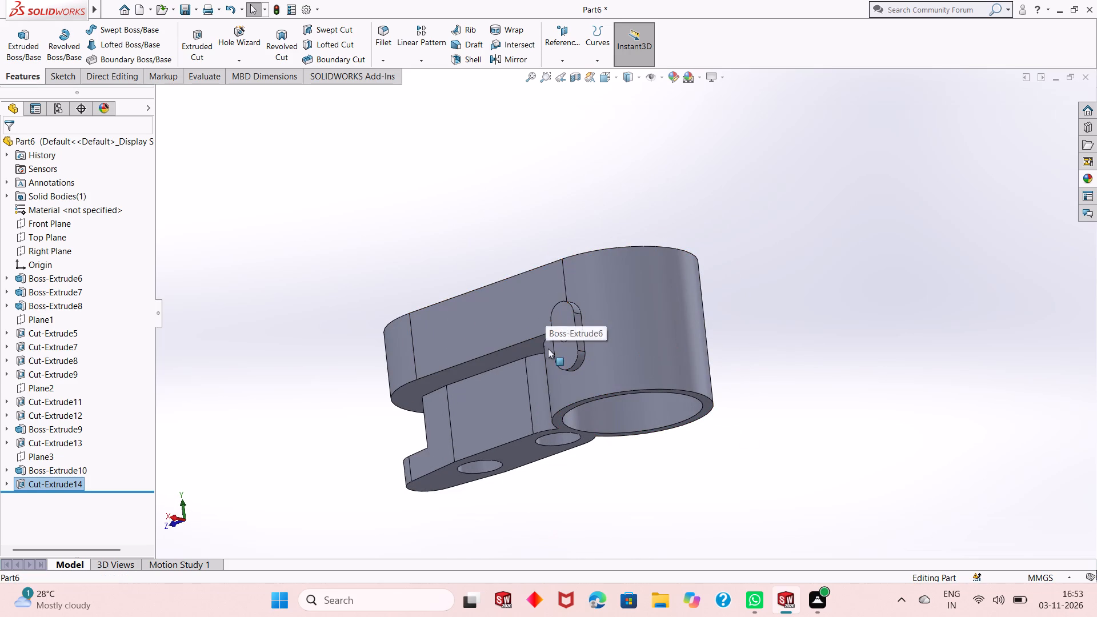
Open a new sketch on the flat upper face of the stepped tongue at the housing's +Z end.
middle_click_drag(584, 346, 762, 403)
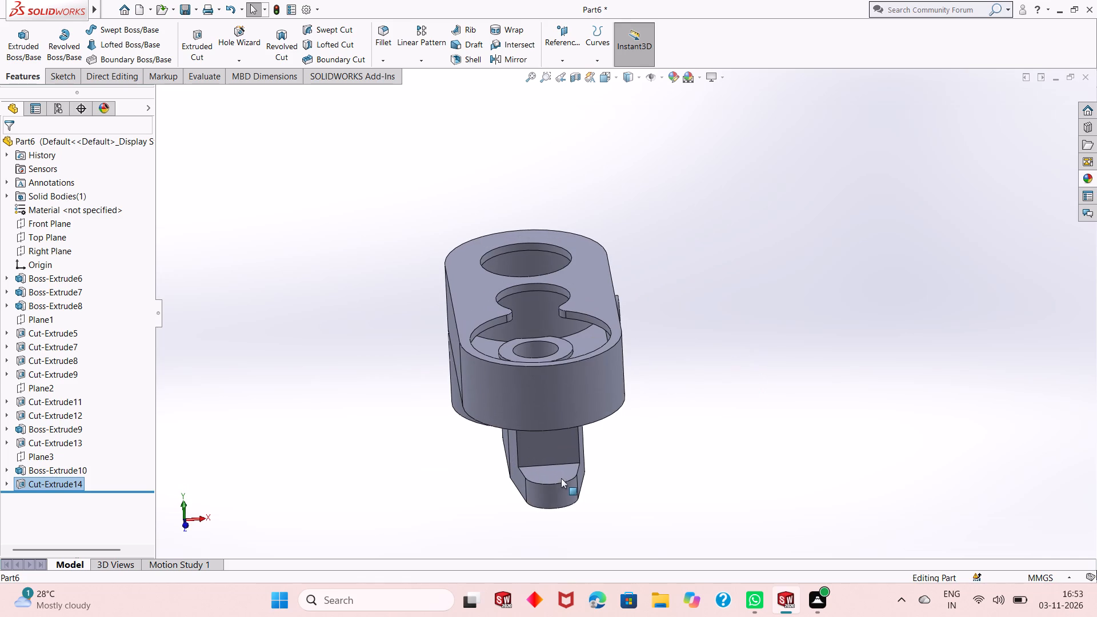
left_click(561, 475)
left_click(611, 448)
key("Escape")
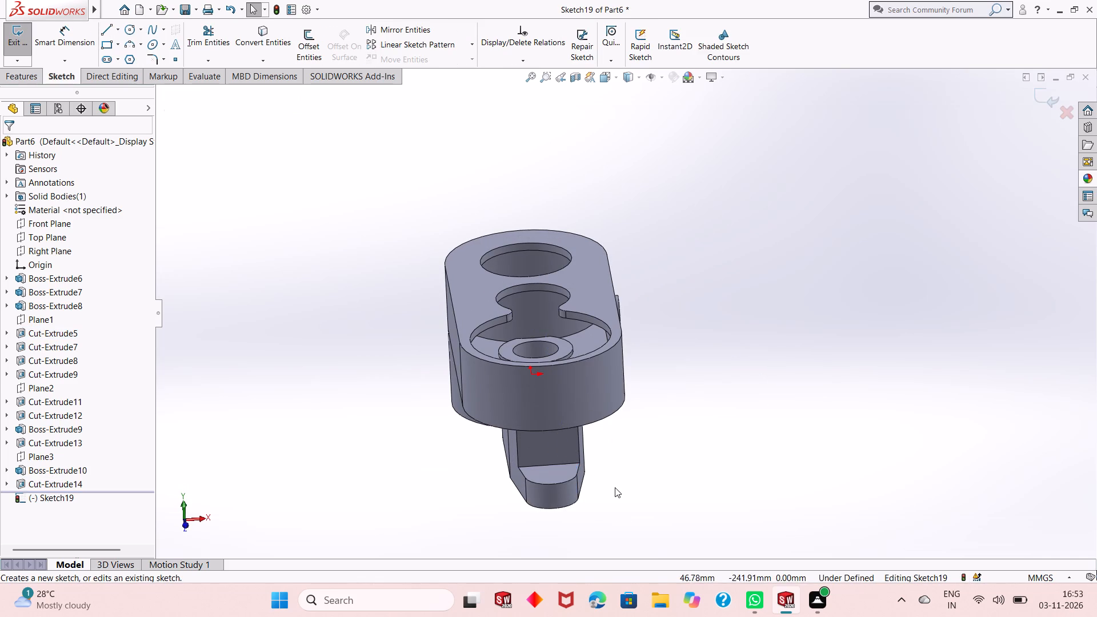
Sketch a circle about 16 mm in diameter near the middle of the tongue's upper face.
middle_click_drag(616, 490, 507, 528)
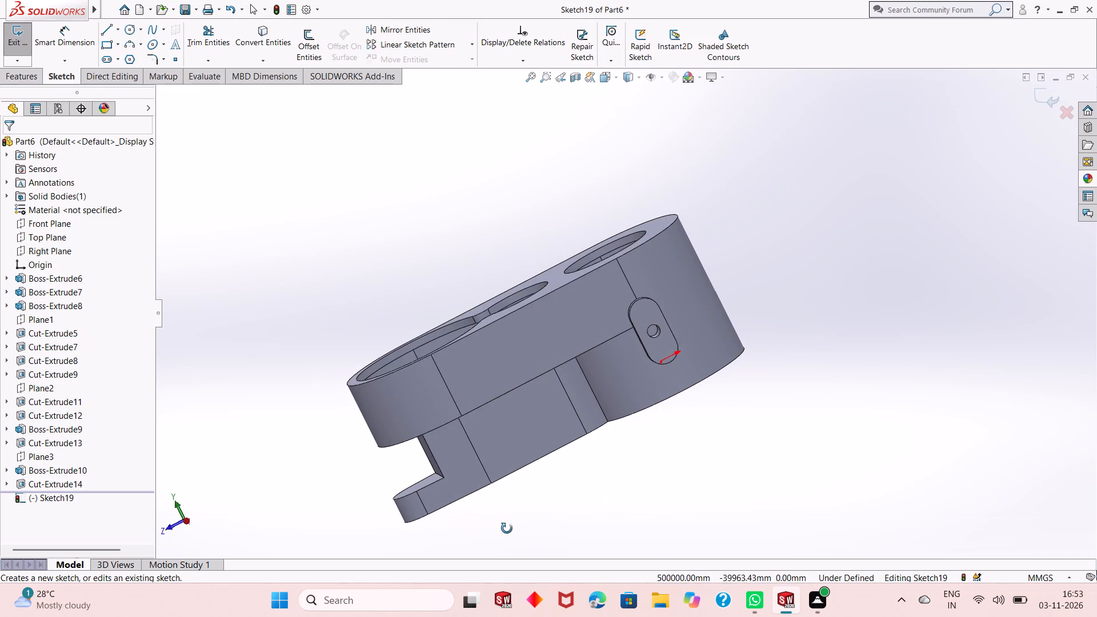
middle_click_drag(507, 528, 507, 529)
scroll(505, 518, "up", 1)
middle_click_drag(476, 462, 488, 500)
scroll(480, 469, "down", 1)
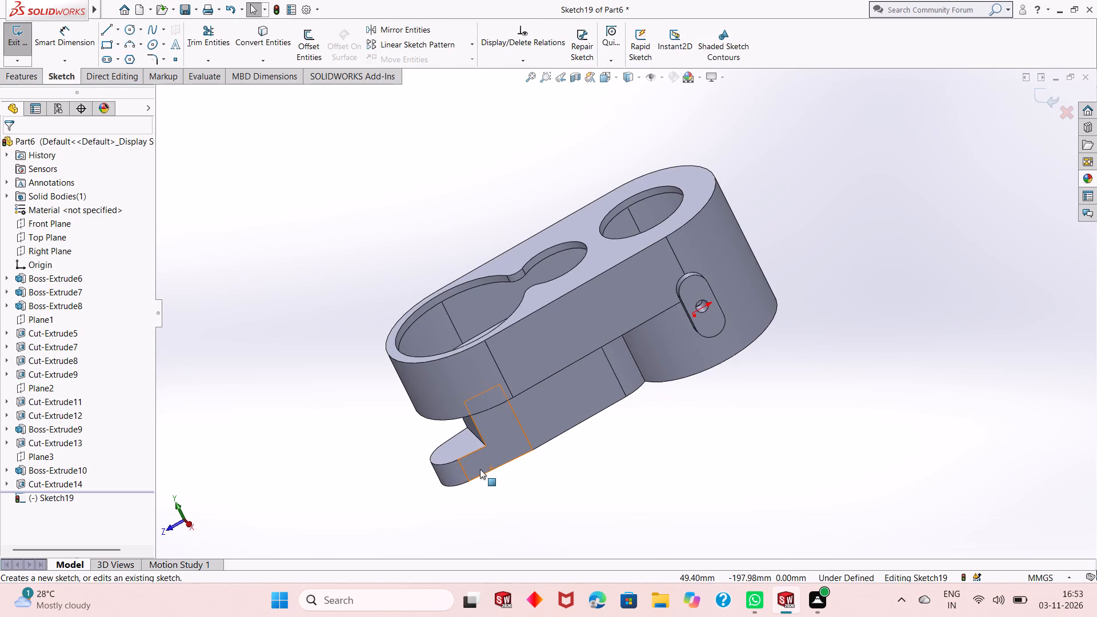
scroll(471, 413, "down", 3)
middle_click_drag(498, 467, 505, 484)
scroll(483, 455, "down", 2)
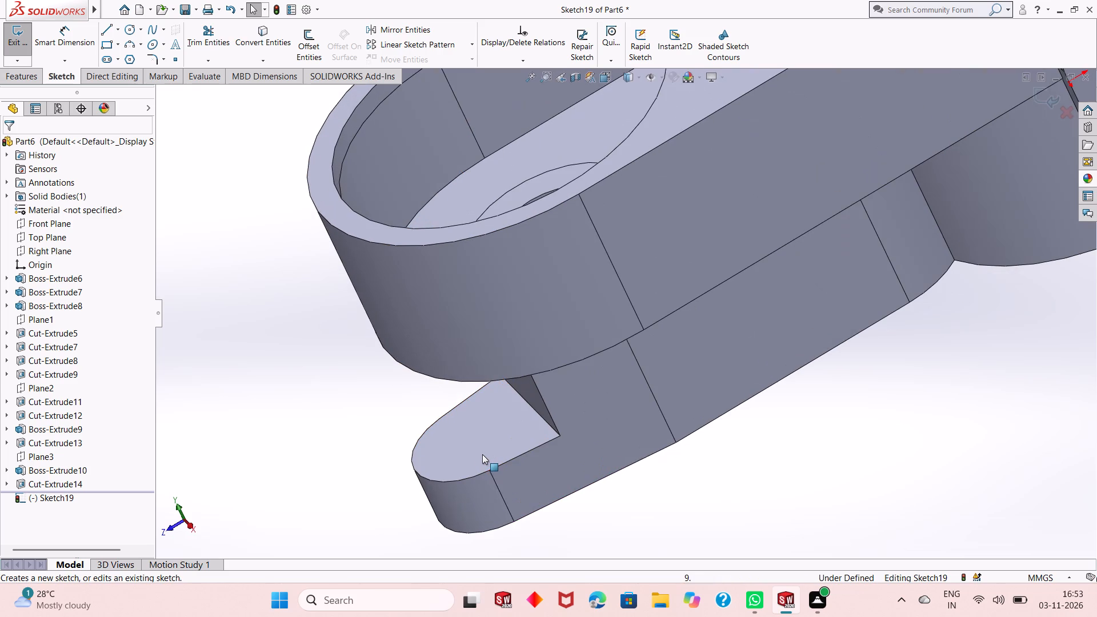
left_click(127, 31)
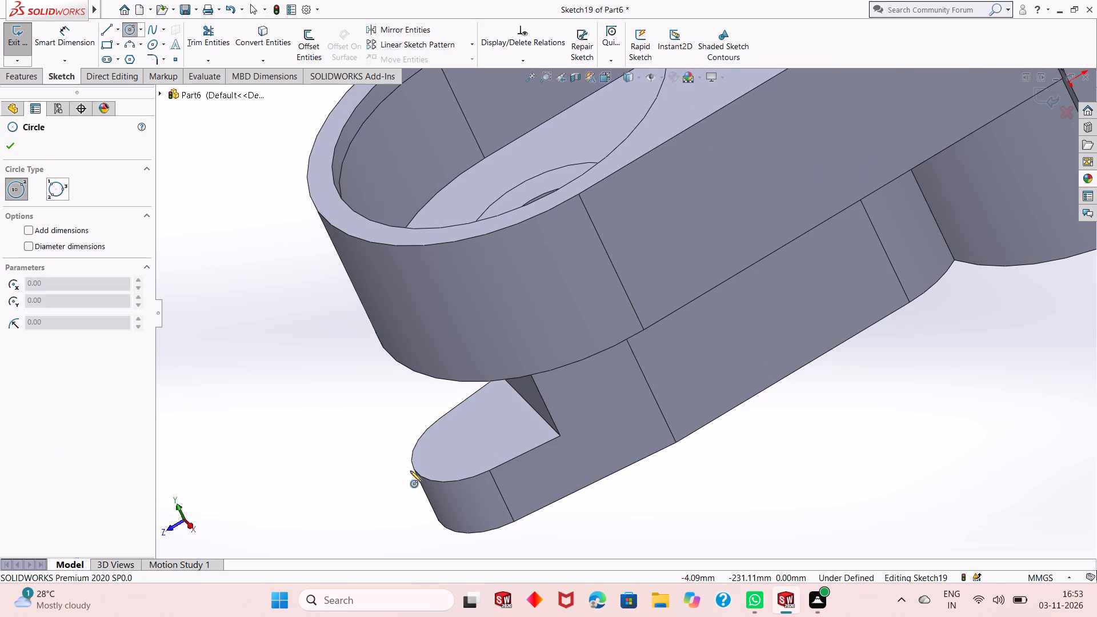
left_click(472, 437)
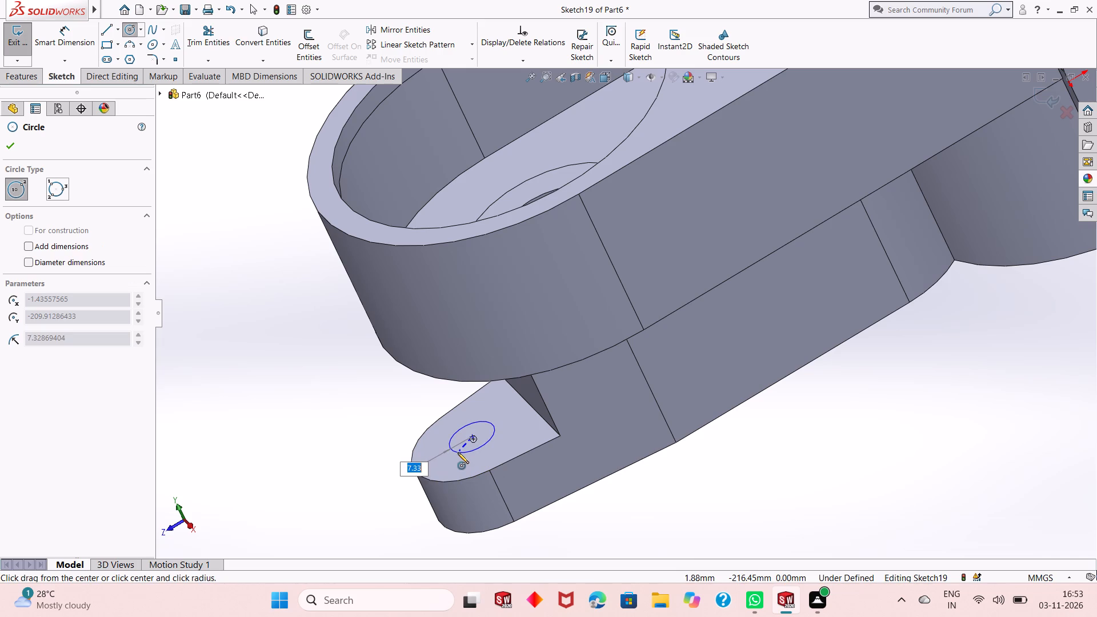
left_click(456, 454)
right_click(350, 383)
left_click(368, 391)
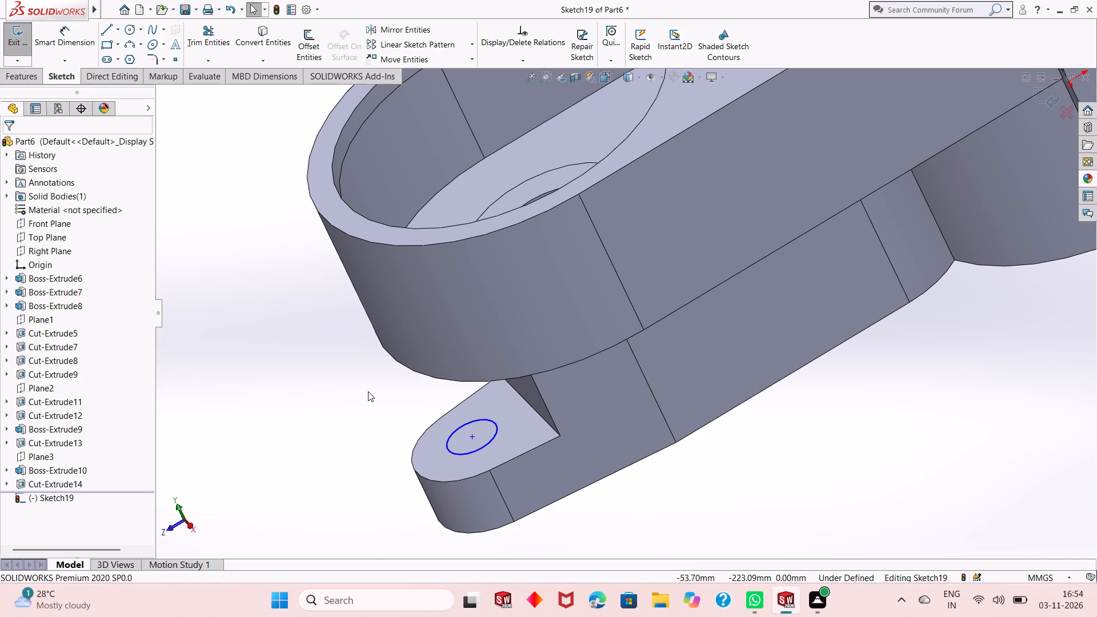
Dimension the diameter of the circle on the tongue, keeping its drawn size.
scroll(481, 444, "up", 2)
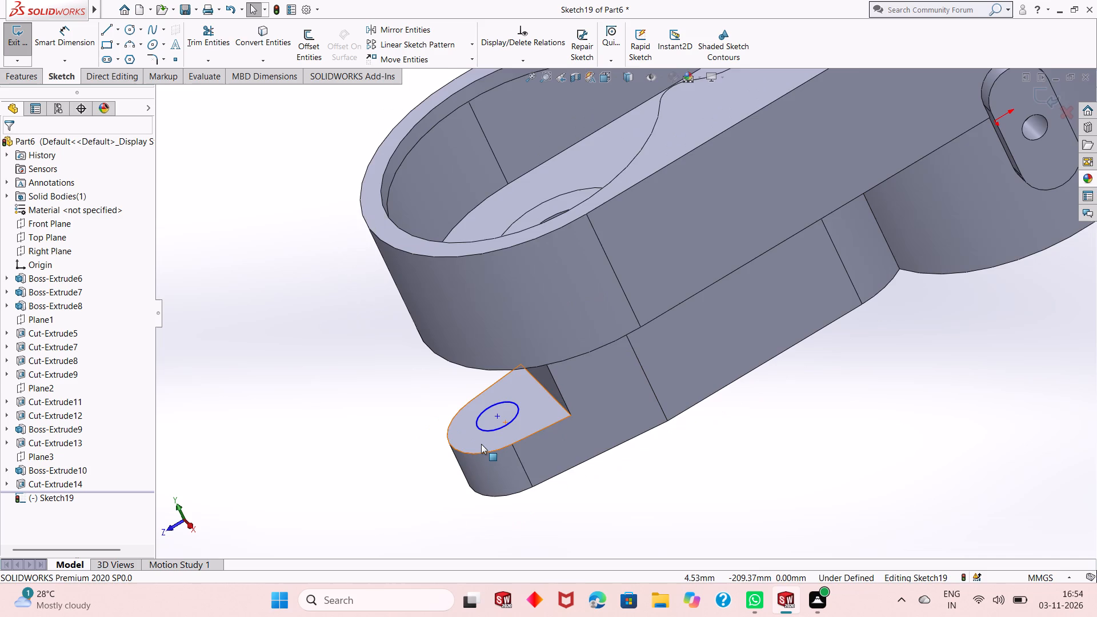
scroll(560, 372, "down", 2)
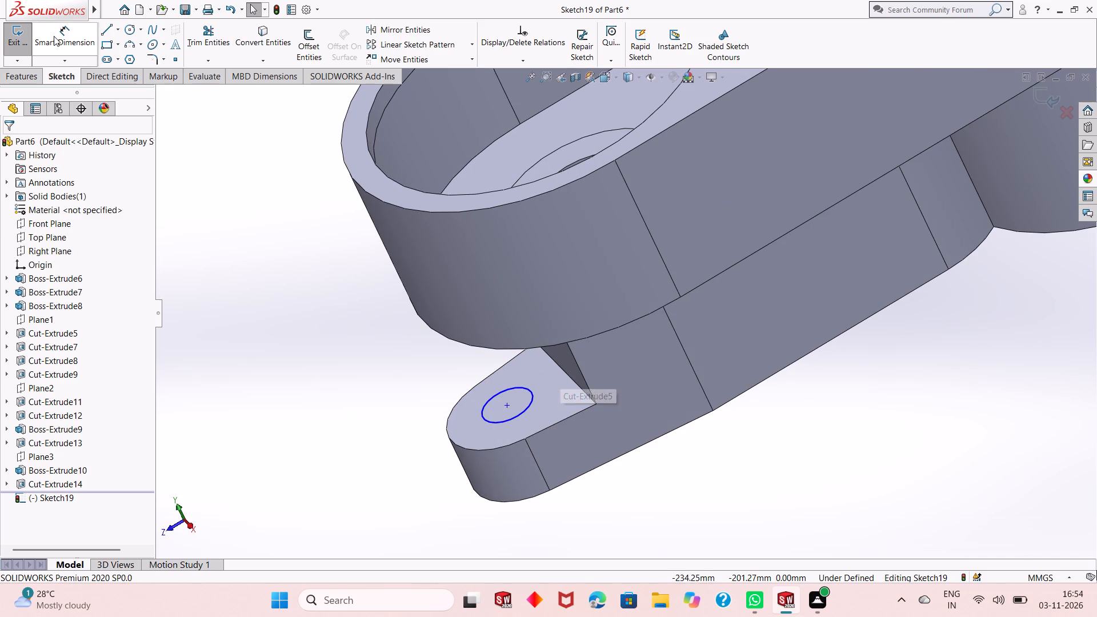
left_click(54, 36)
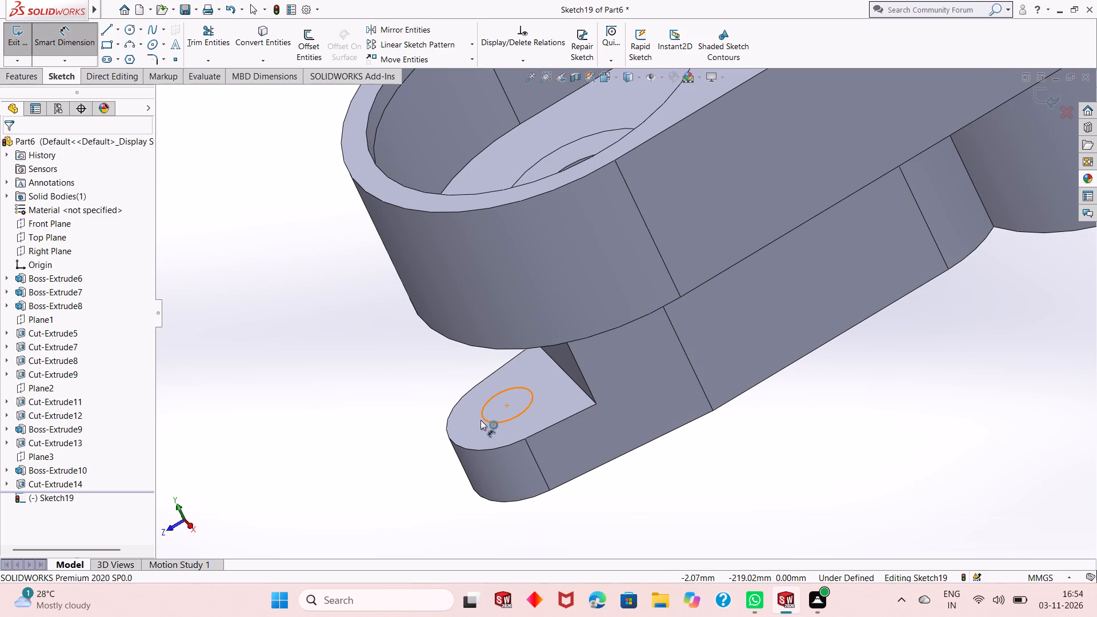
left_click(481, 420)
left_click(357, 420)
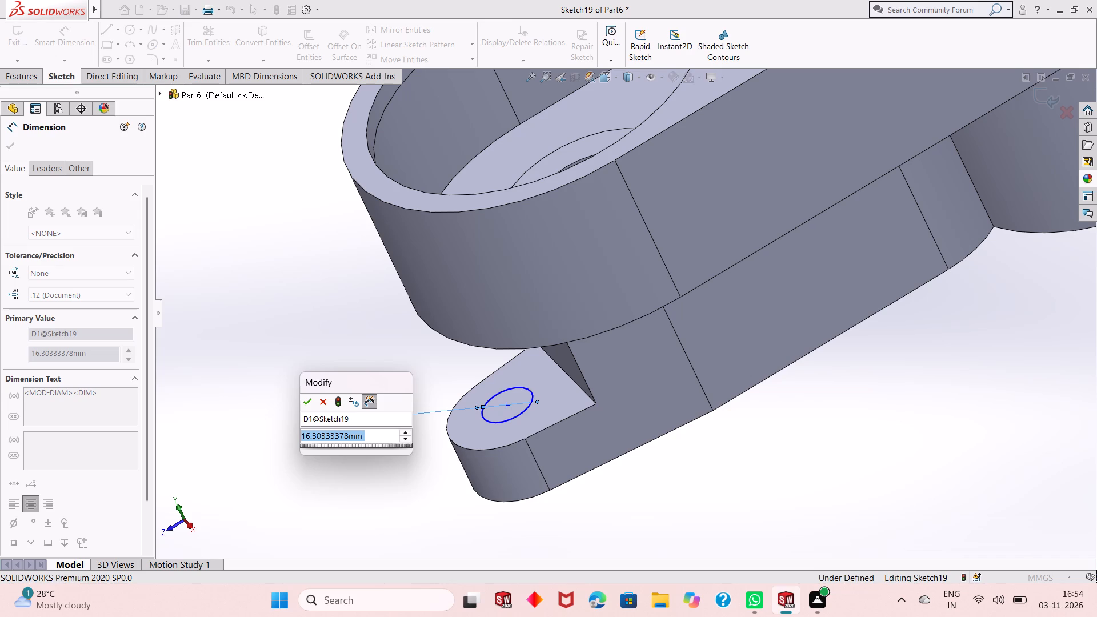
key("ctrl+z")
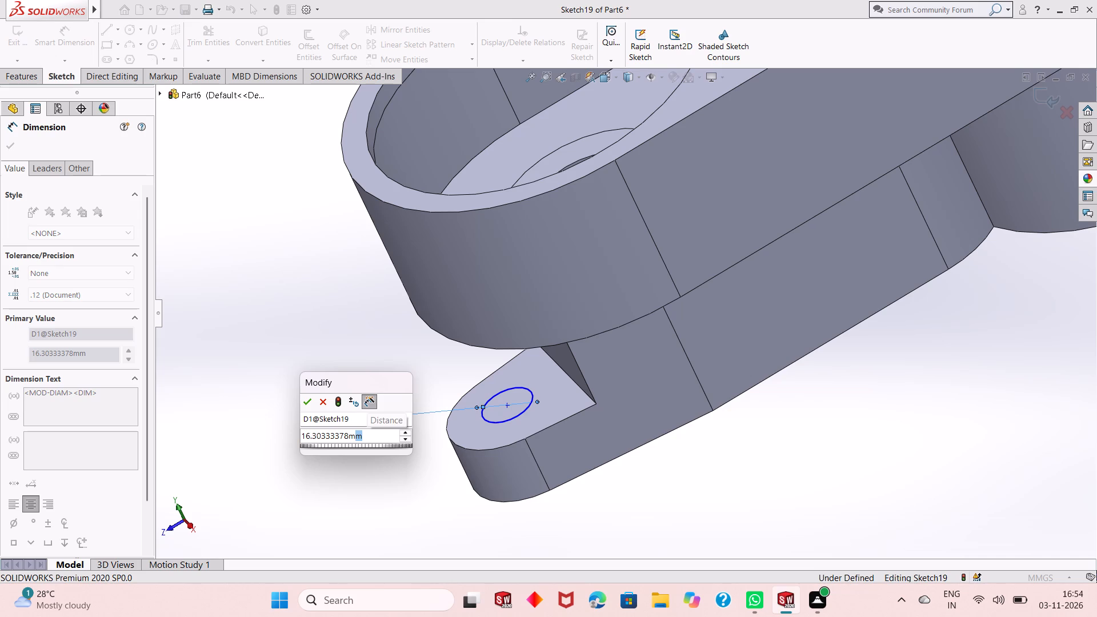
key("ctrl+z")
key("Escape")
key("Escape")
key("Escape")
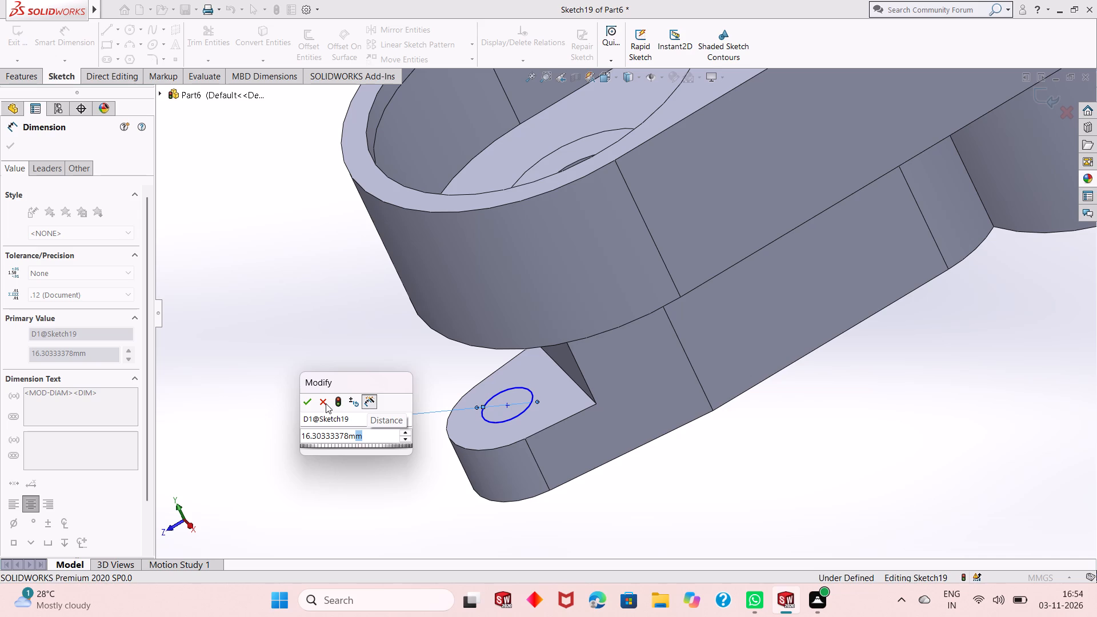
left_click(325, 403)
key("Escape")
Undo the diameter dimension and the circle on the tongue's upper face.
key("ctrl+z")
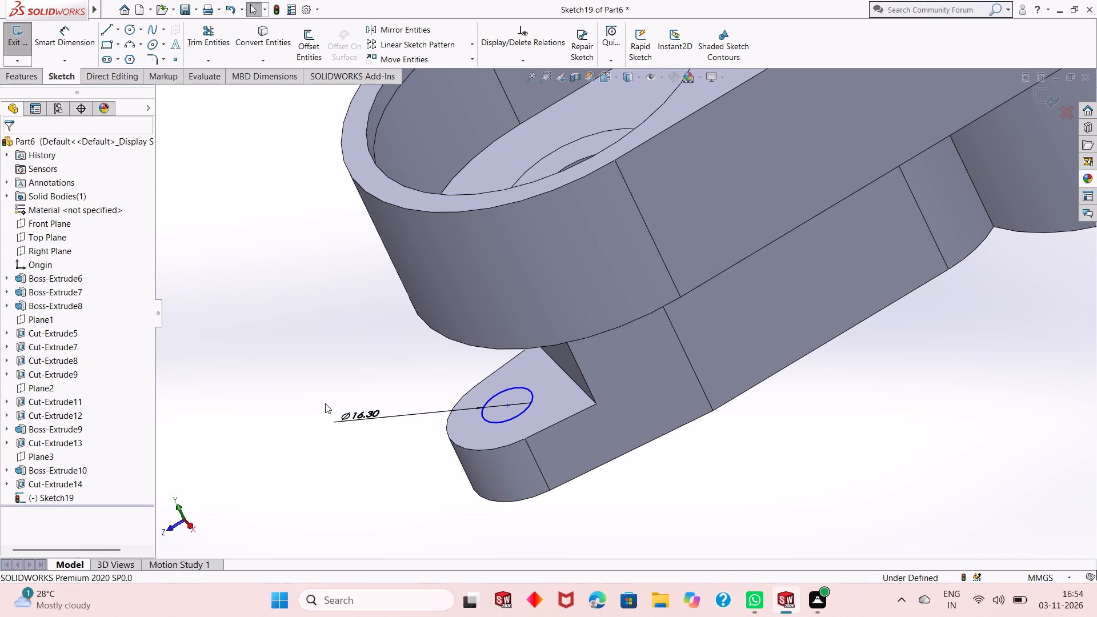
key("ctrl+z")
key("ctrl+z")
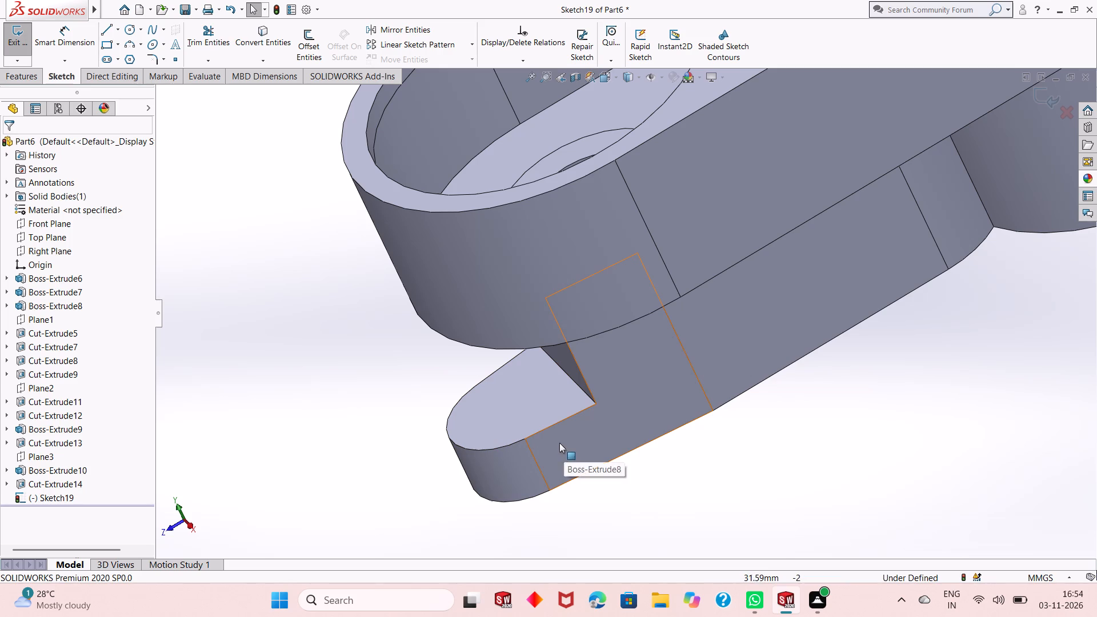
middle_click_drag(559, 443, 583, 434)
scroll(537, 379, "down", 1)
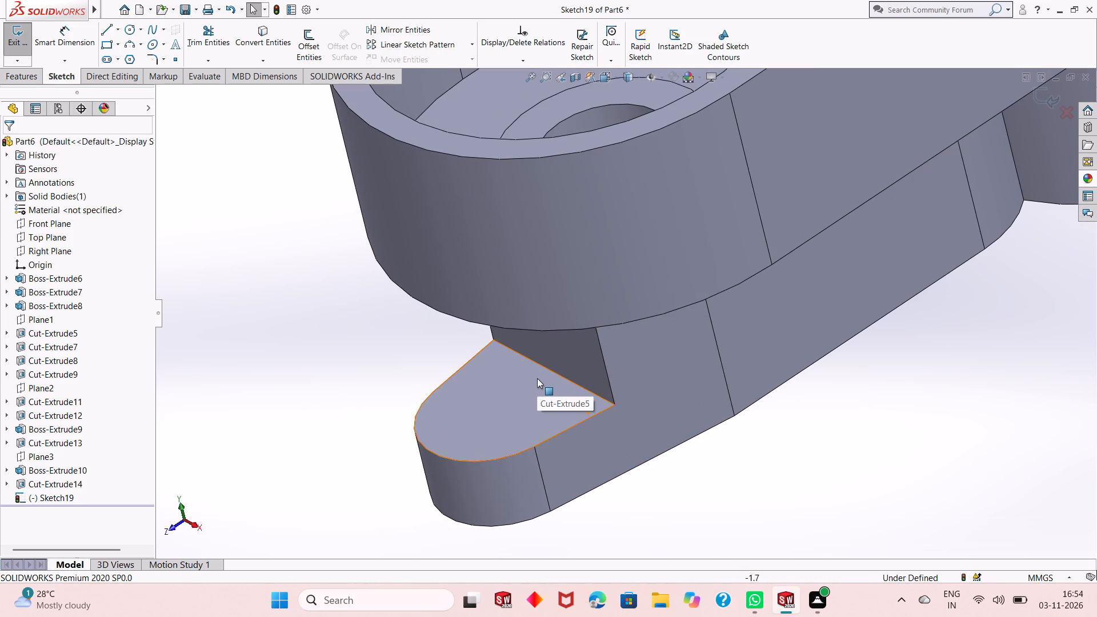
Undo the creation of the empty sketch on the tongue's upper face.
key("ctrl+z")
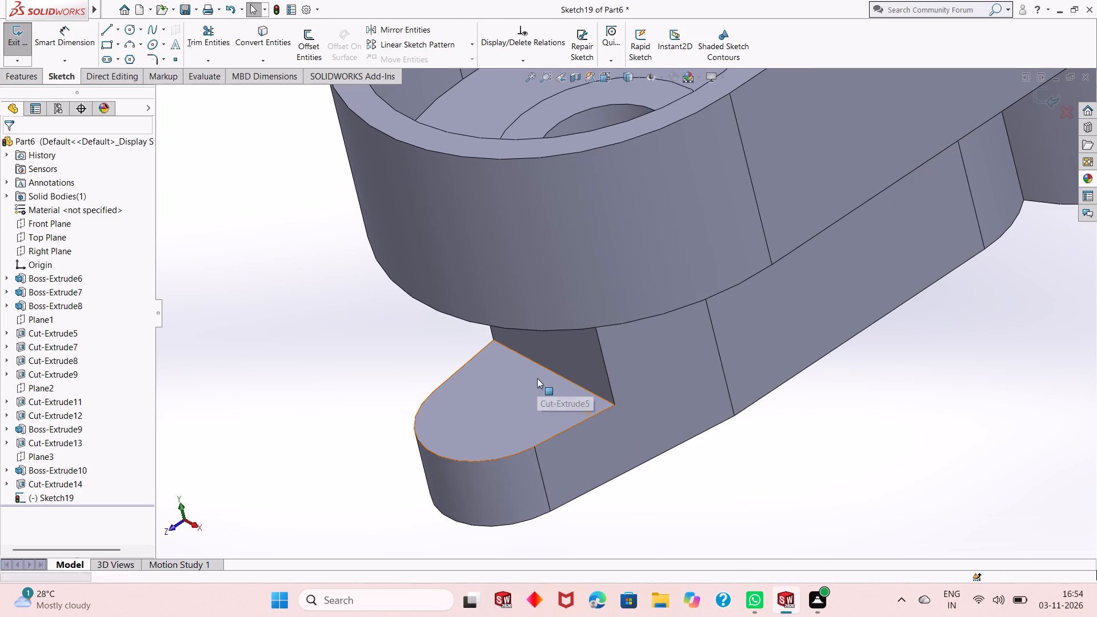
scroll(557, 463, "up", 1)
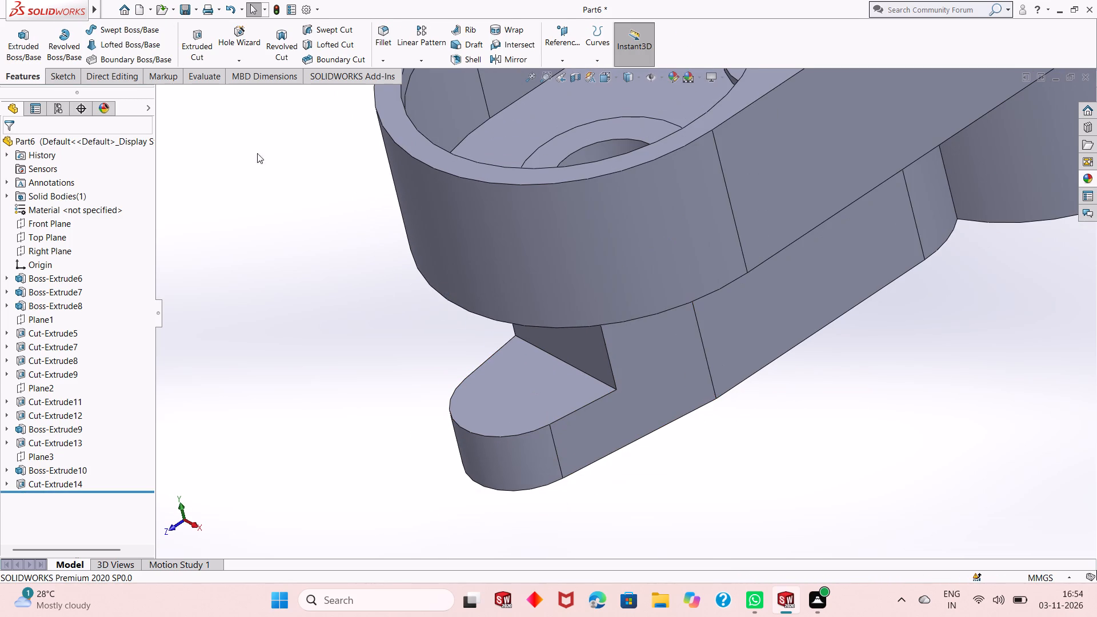
Start a Hole Wizard legacy hole and choose the Counterbored type.
left_click(242, 41)
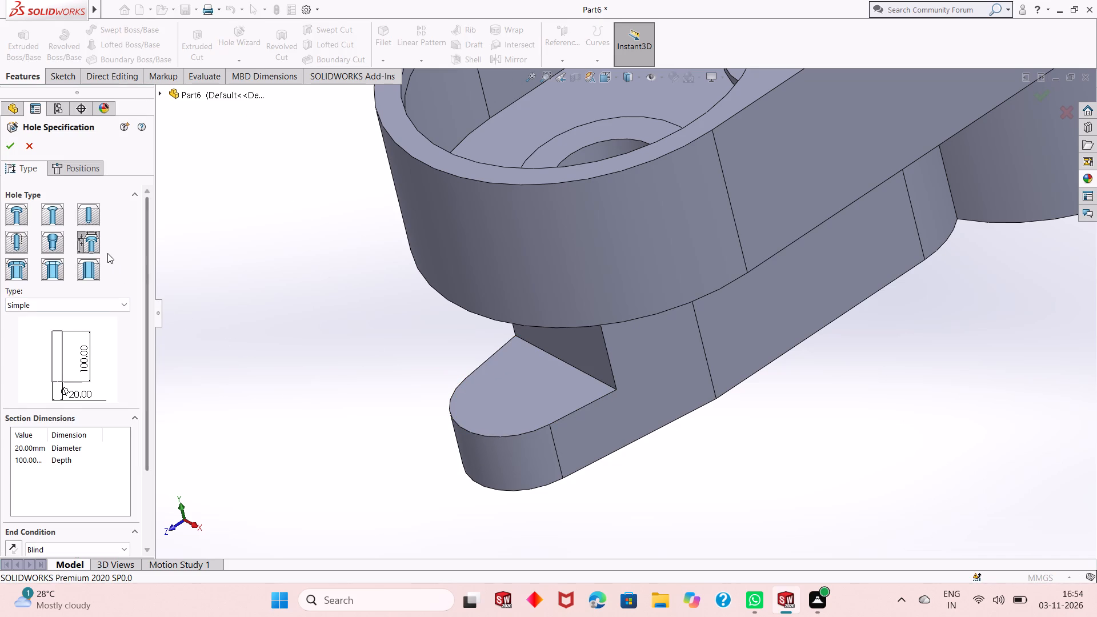
left_click(94, 245)
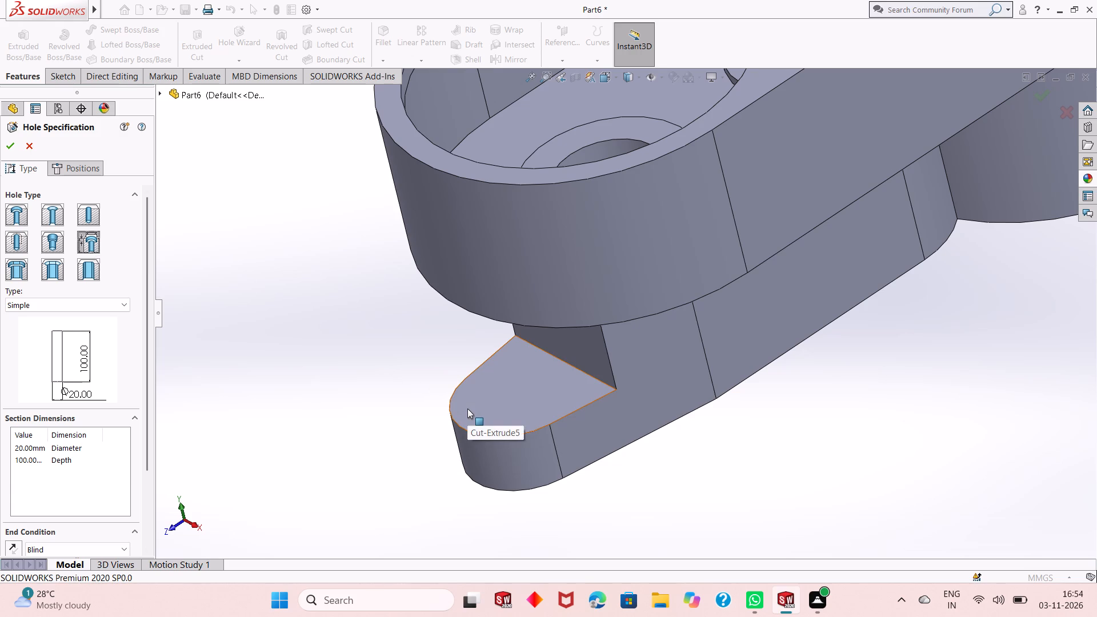
left_click(117, 306)
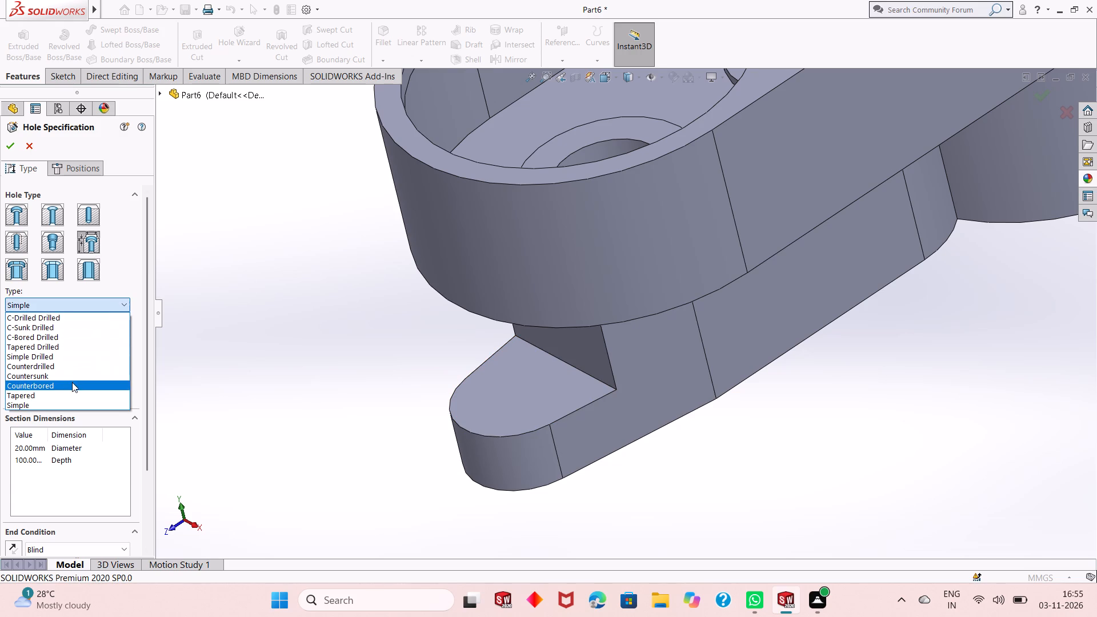
left_click(72, 382)
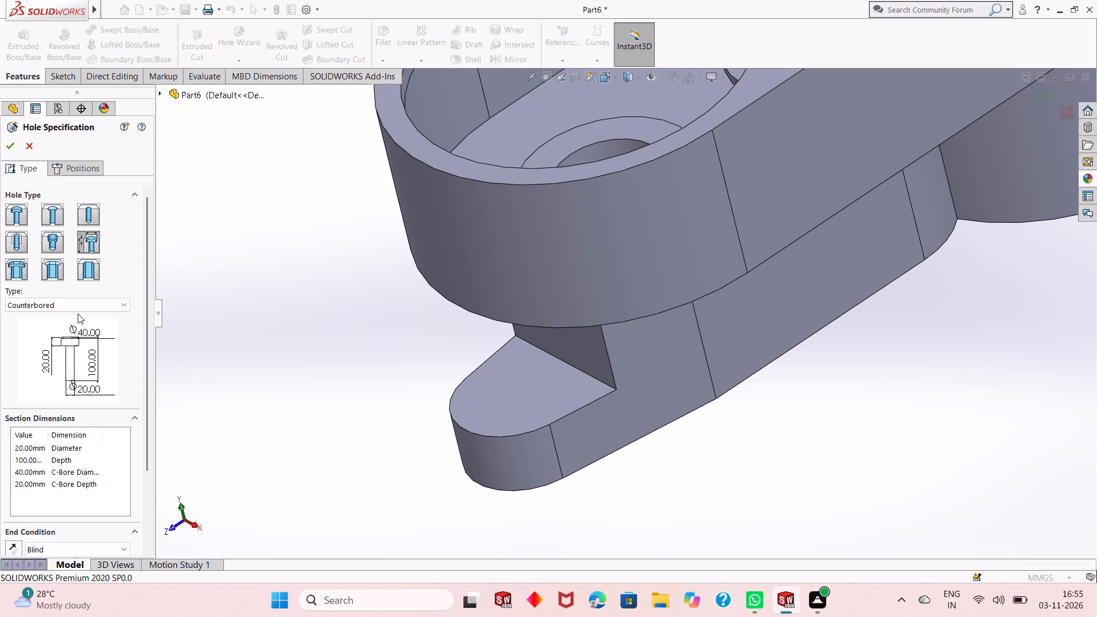
Set the counterbored hole's diameter to 11 mm and its depth to 21 mm.
double_click(42, 446)
type("11")
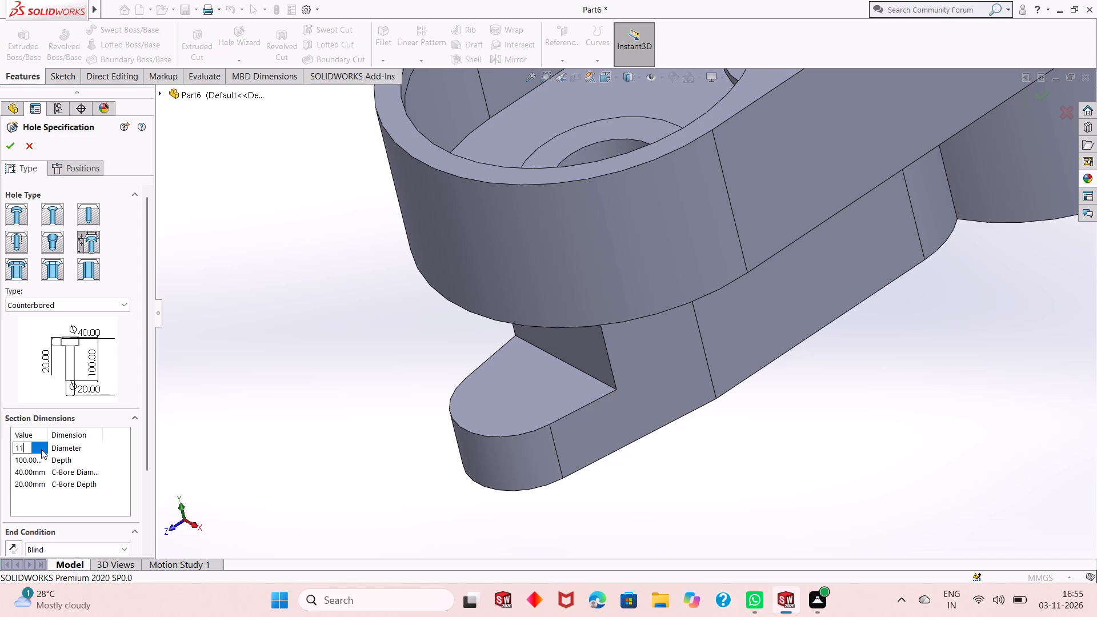
key("Return")
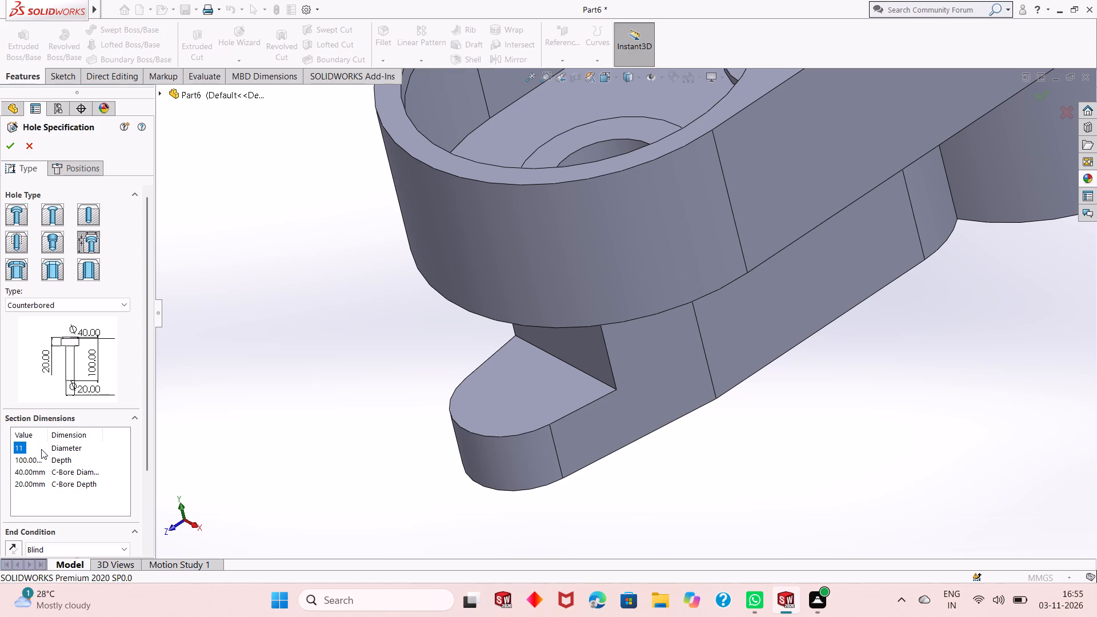
double_click(39, 462)
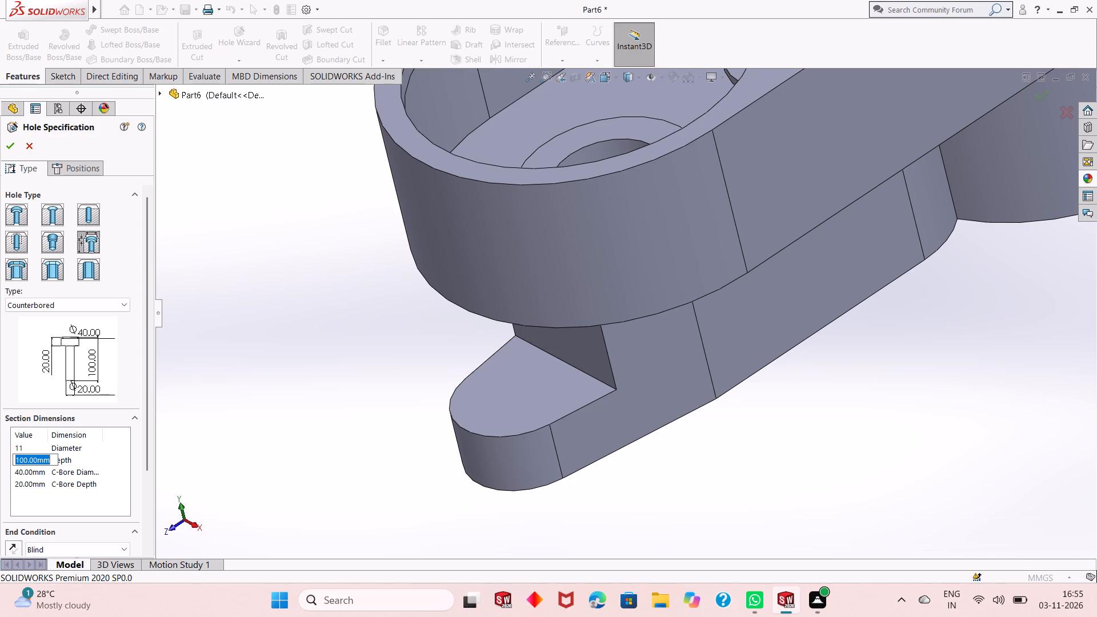
type("20")
key("Return")
type("21")
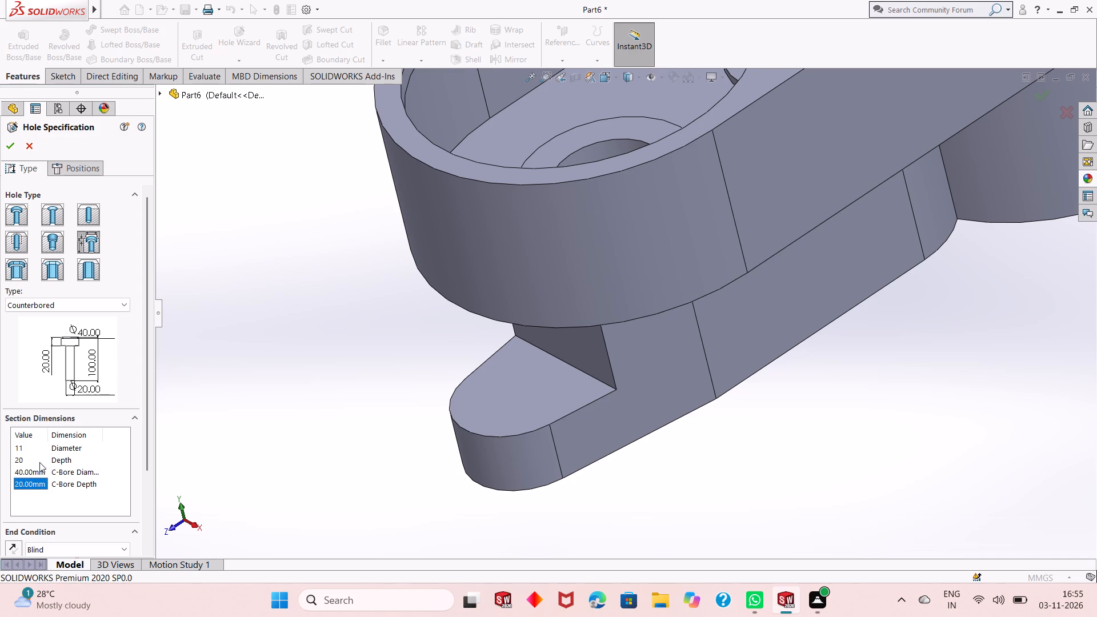
scroll(39, 462, "up", 1)
double_click(15, 460)
type("21")
key("Return")
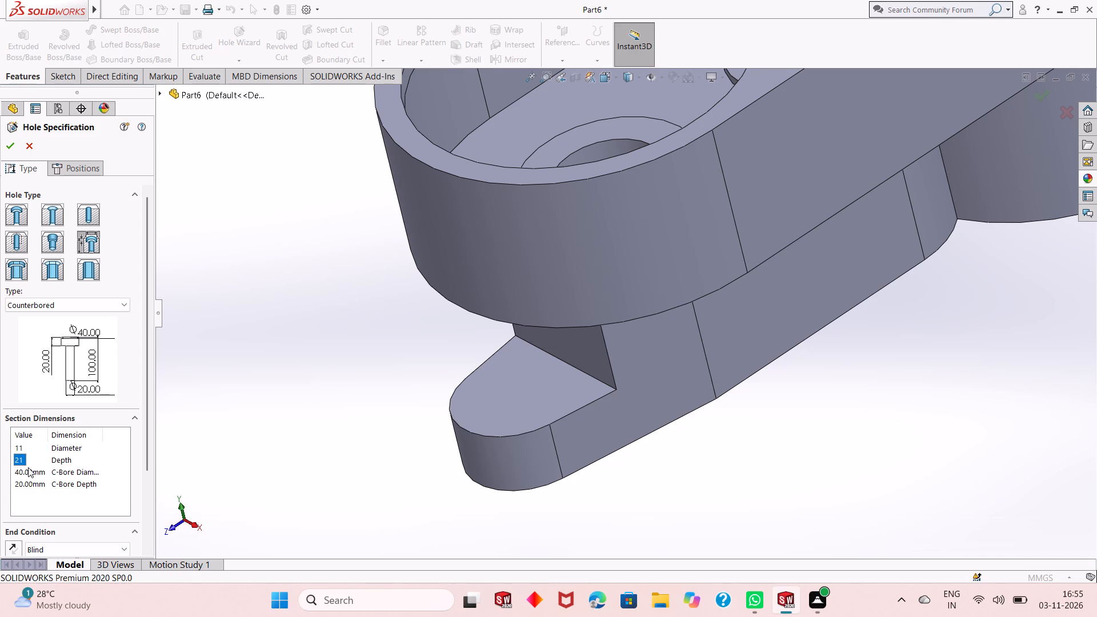
Set the counterbore diameter to 25 mm and the counterbore depth to 3 mm.
double_click(30, 469)
type("25")
key("Return")
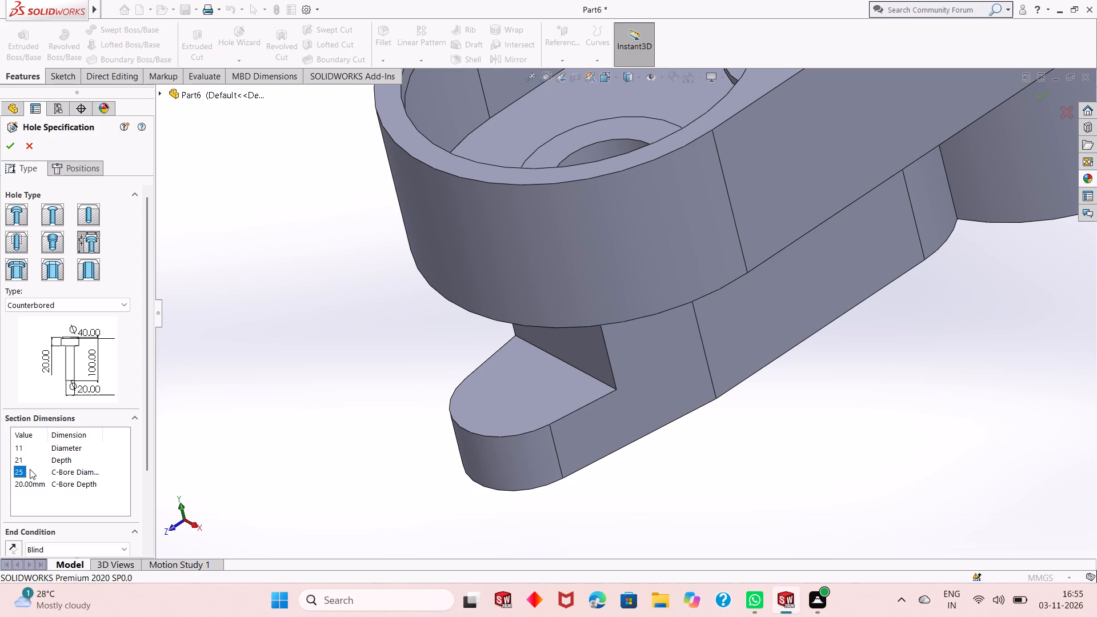
double_click(29, 484)
key("3")
key("Return")
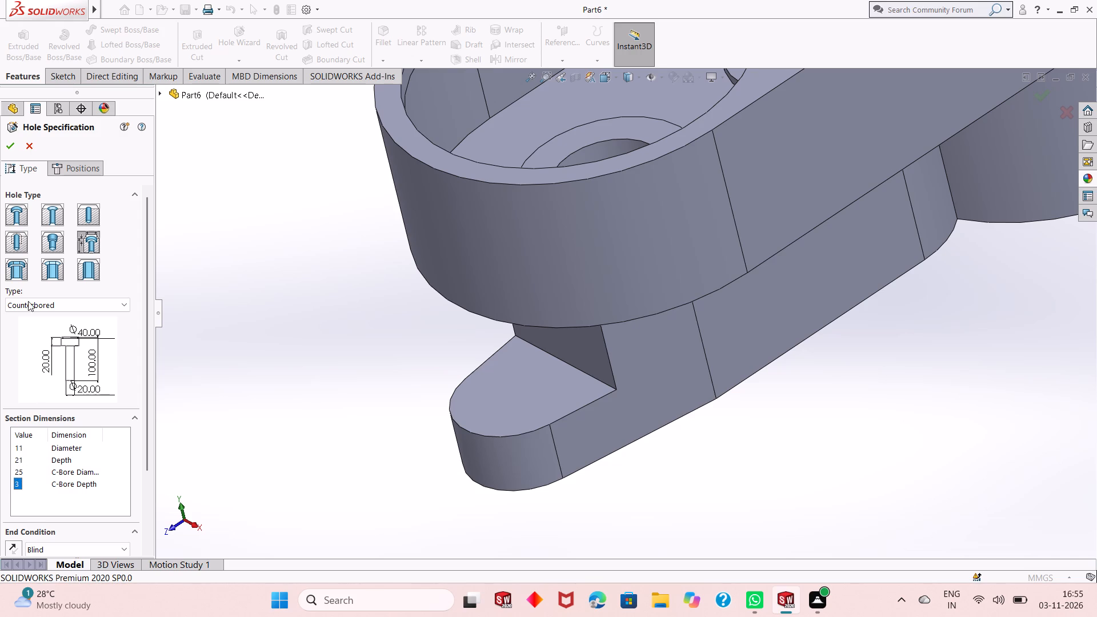
Place the counterbored hole on the tongue's upper face, centred on its rounded end, and finish the hole.
left_click(62, 171)
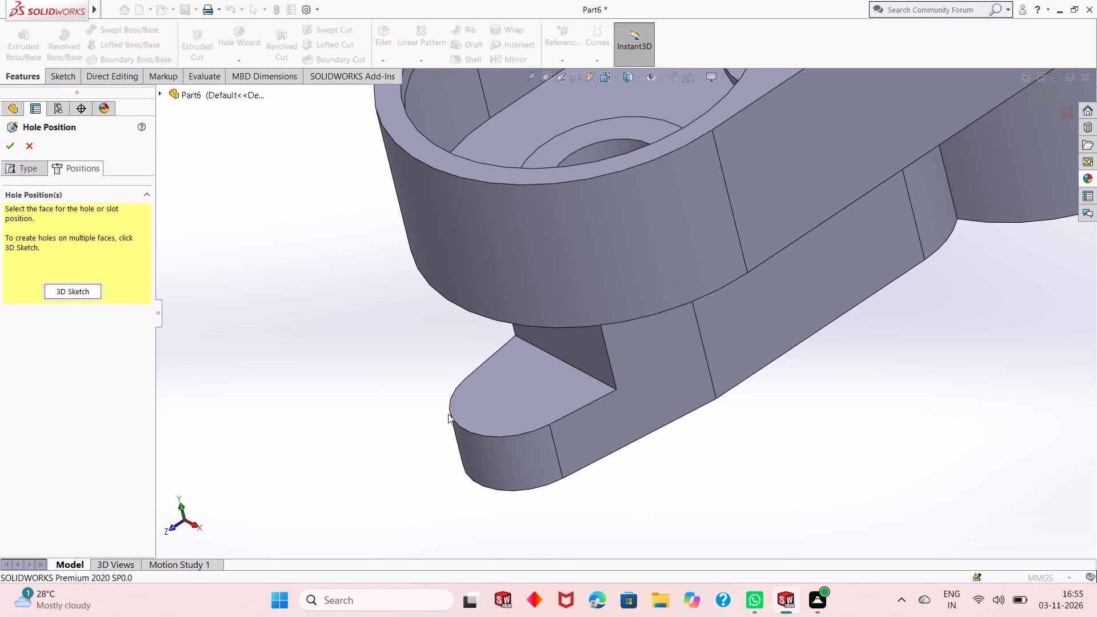
left_click(540, 396)
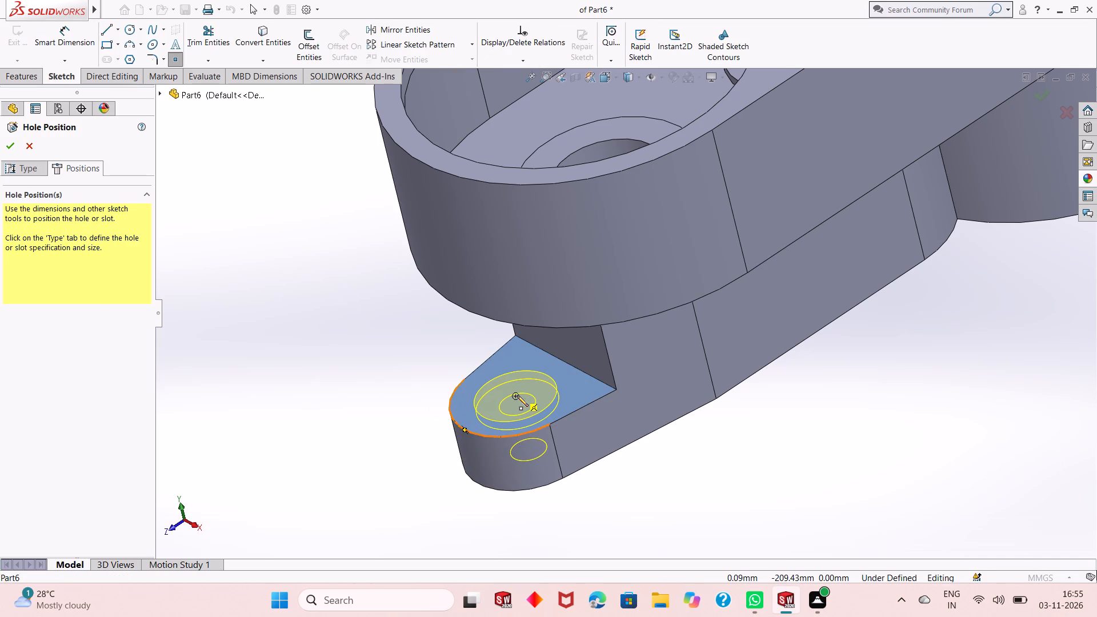
left_click(517, 395)
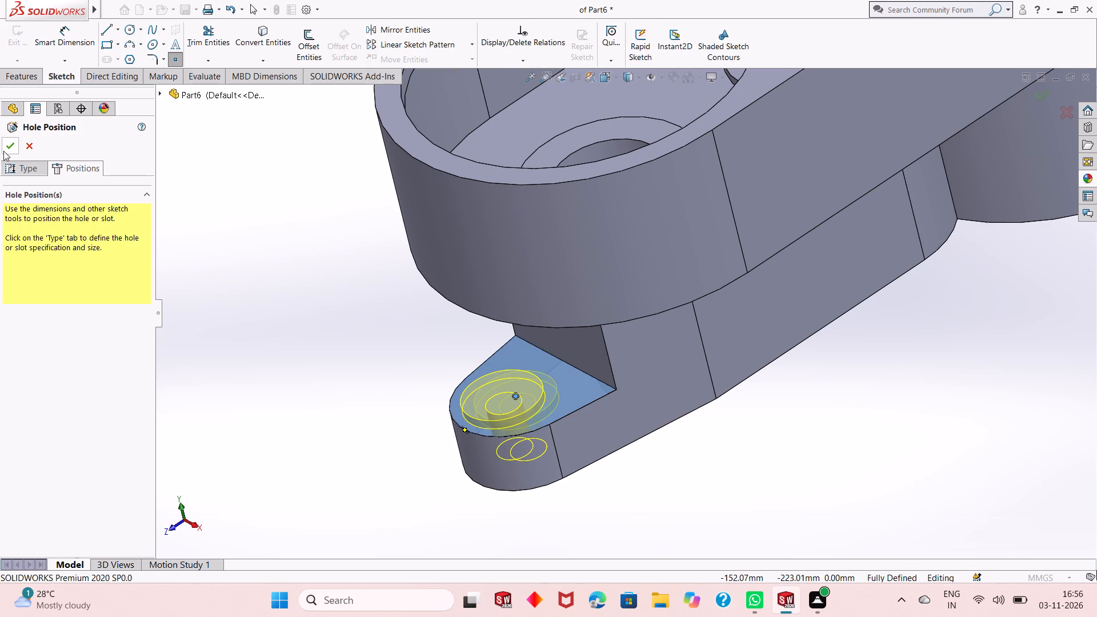
left_click(6, 151)
left_click(385, 339)
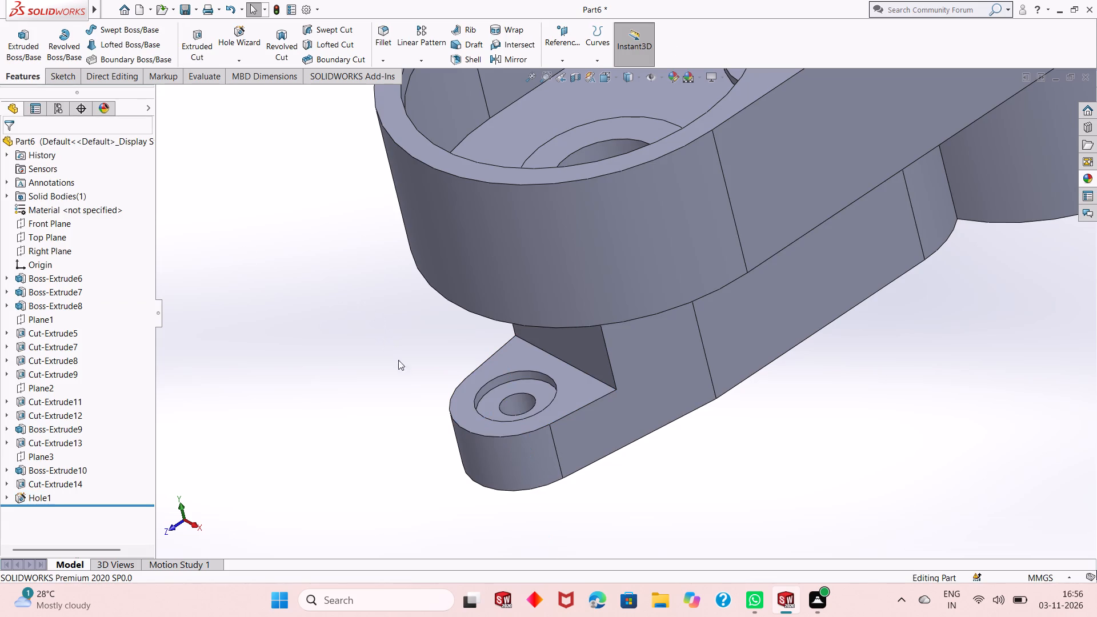
Edit the tongue's counterbored hole and set its hole depth to 25 mm.
middle_click_drag(599, 483, 602, 340)
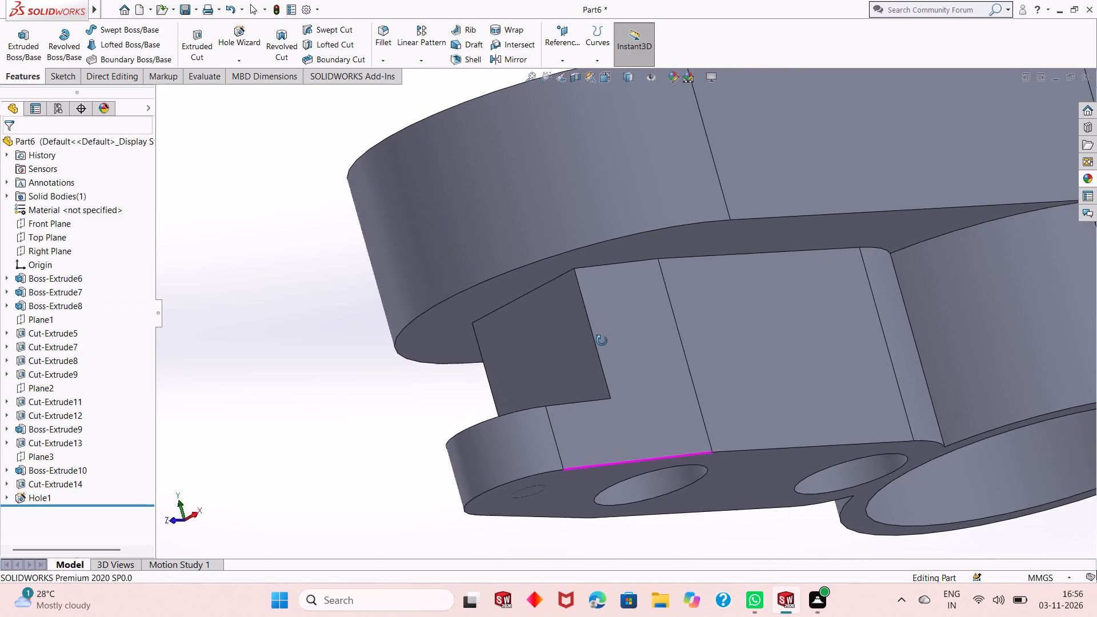
middle_click_drag(602, 340, 584, 484)
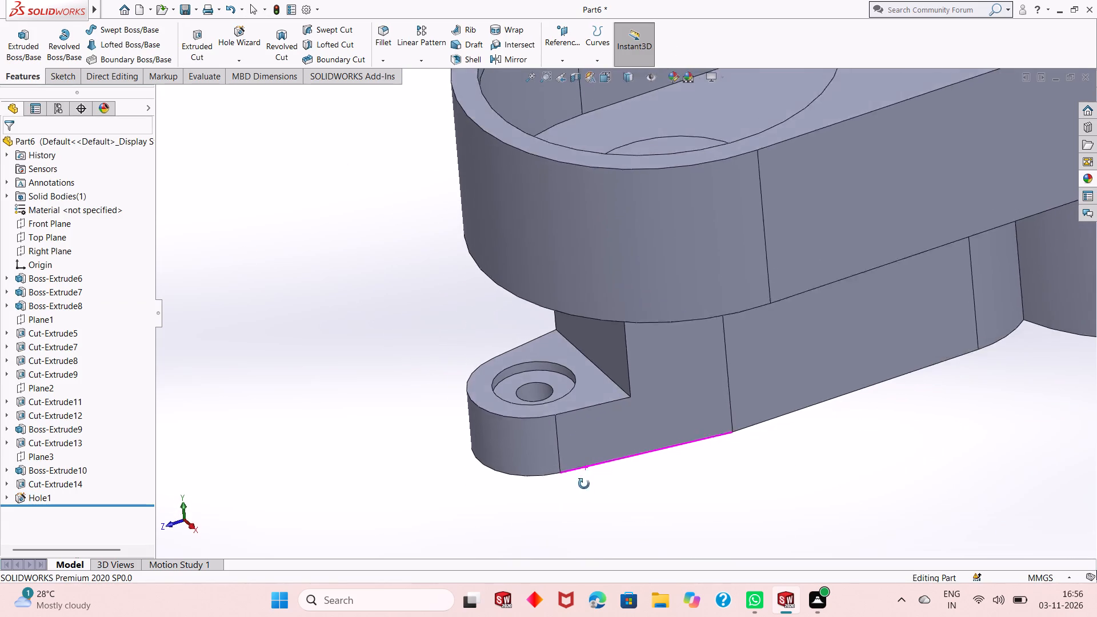
middle_click_drag(584, 484, 592, 464)
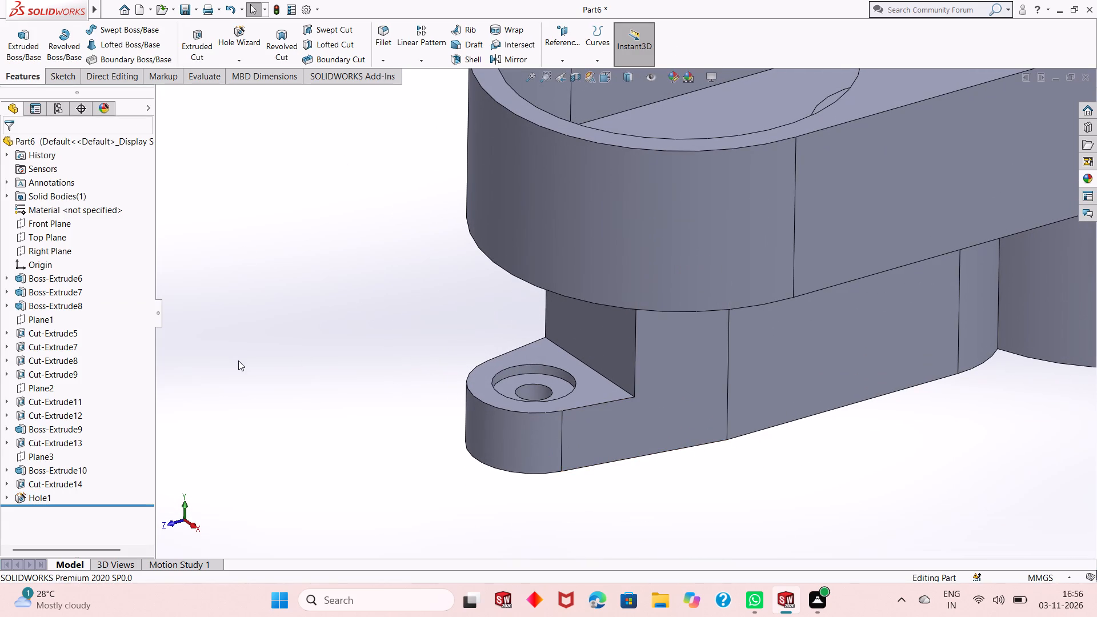
left_click(238, 360)
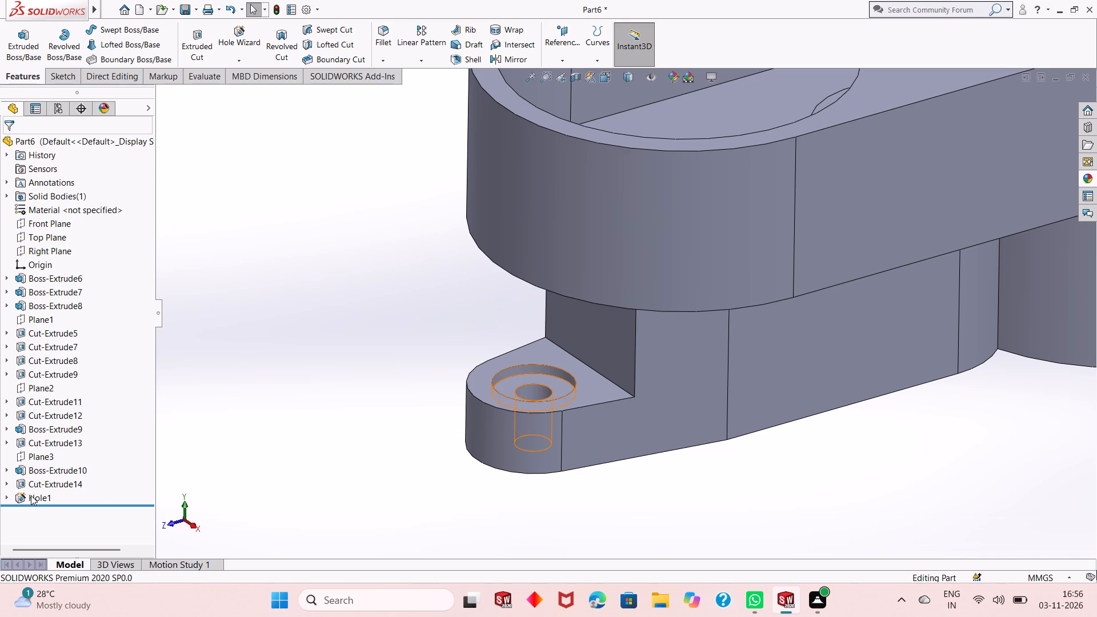
left_click(31, 495)
left_click(43, 461)
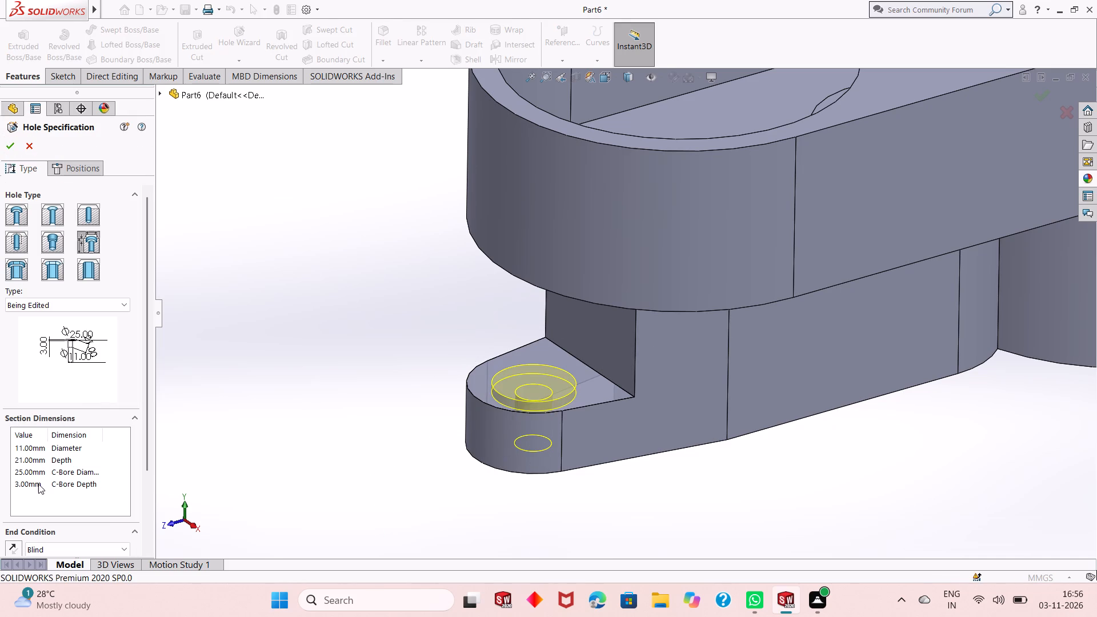
double_click(31, 462)
type("22")
key("Return")
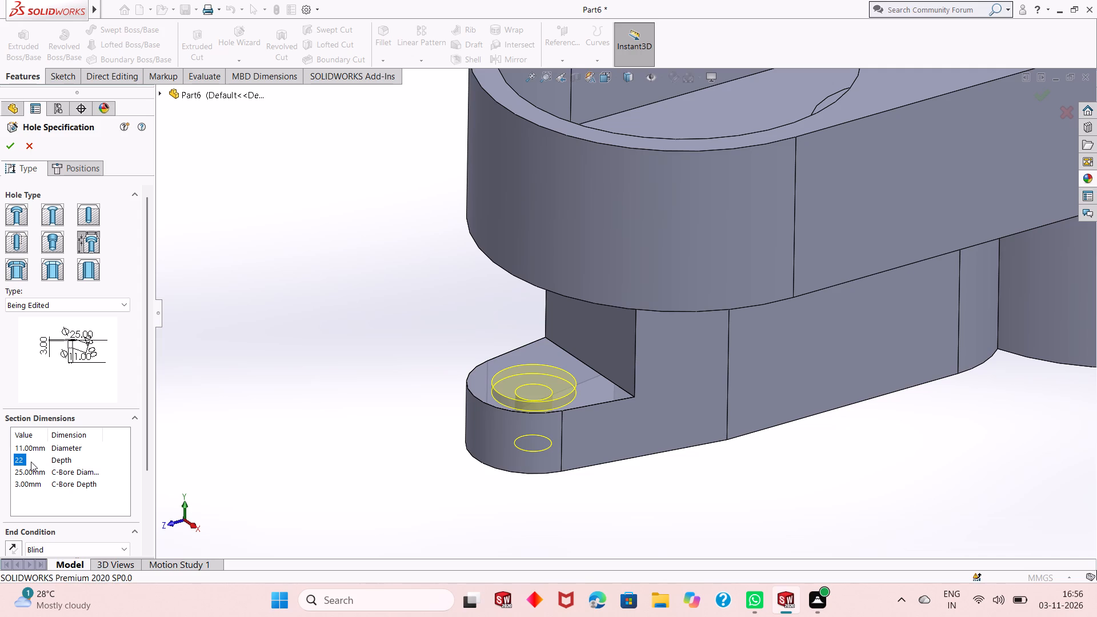
type("25")
key("Return")
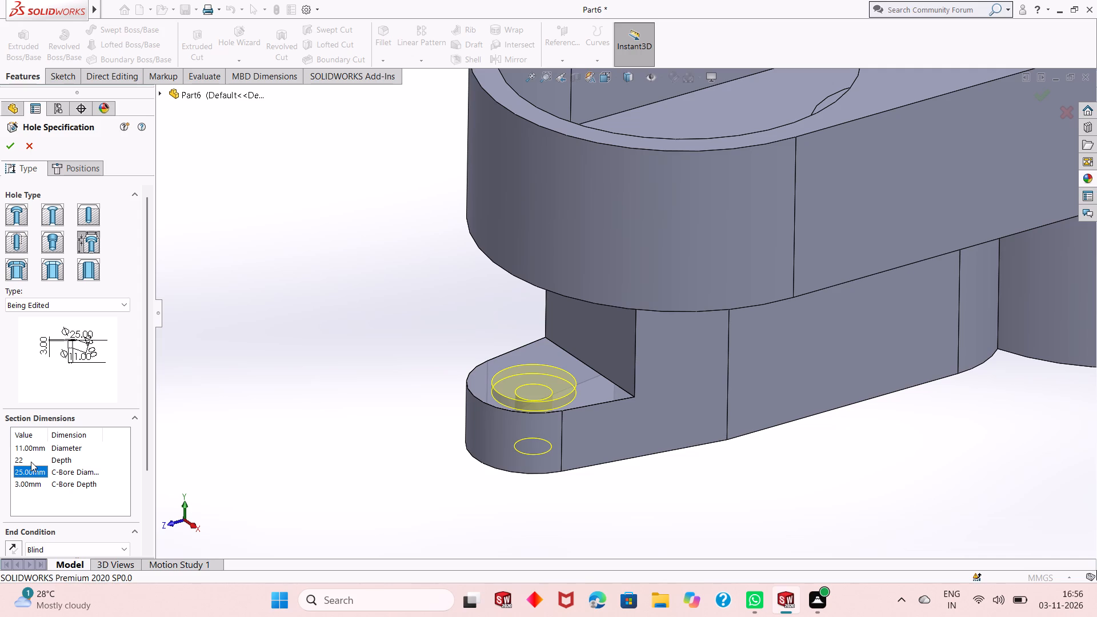
double_click(23, 458)
type("25")
key("Return")
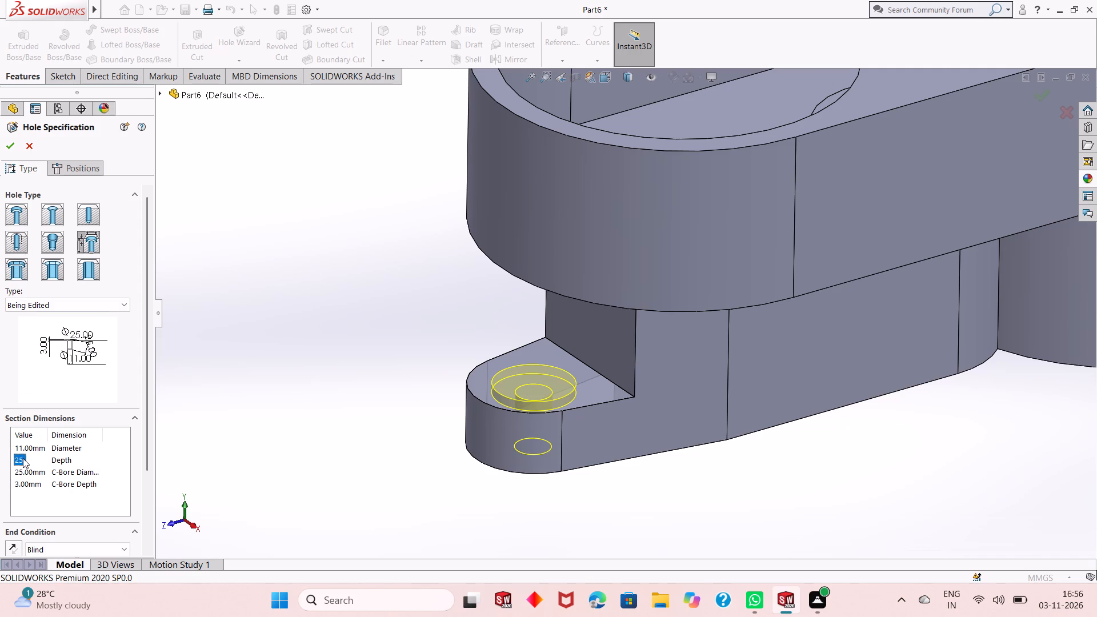
left_click(10, 147)
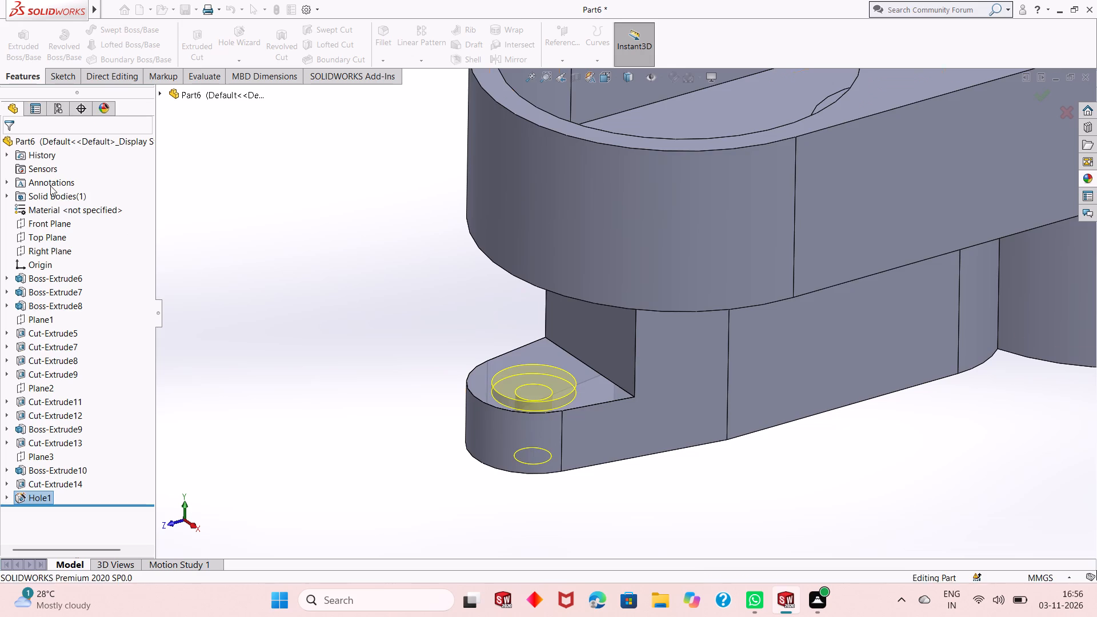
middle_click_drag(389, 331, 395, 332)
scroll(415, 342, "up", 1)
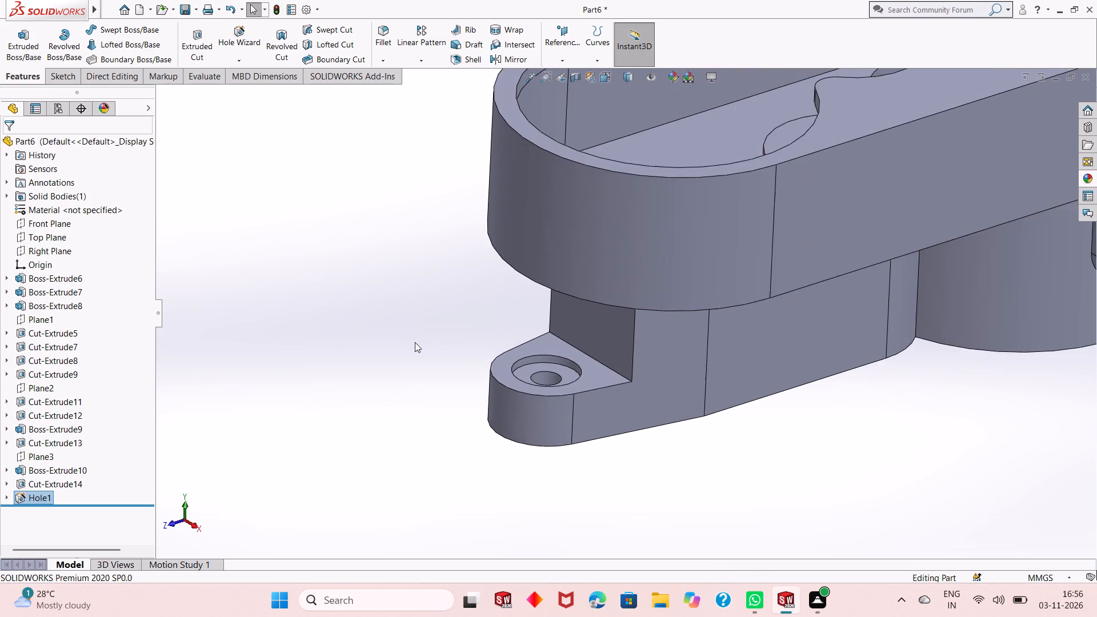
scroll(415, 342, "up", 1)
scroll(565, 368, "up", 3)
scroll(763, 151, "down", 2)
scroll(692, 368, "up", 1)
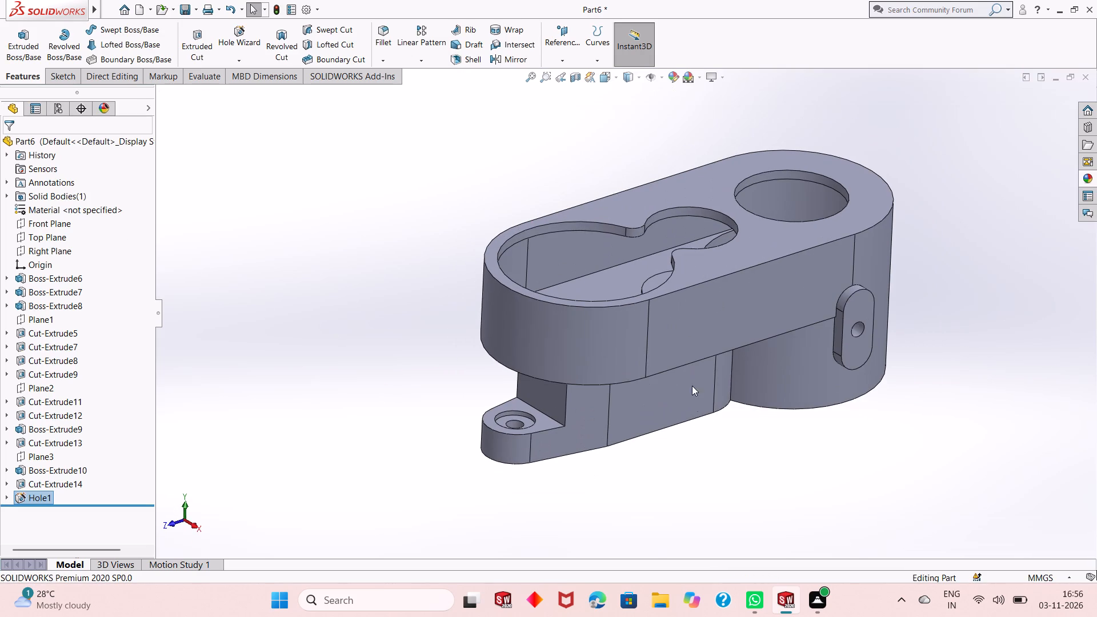
Examine the housing from the sides, underside and top, including the large bore, the slot boss and the counterbored tongue.
middle_click_drag(728, 474, 720, 274)
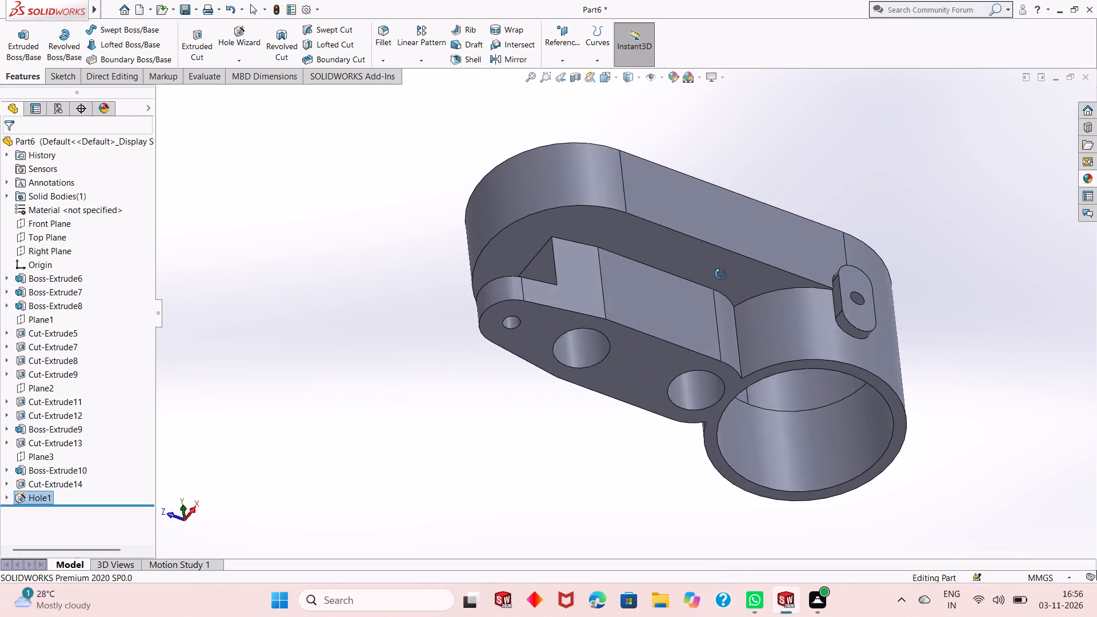
middle_click_drag(720, 274, 939, 235)
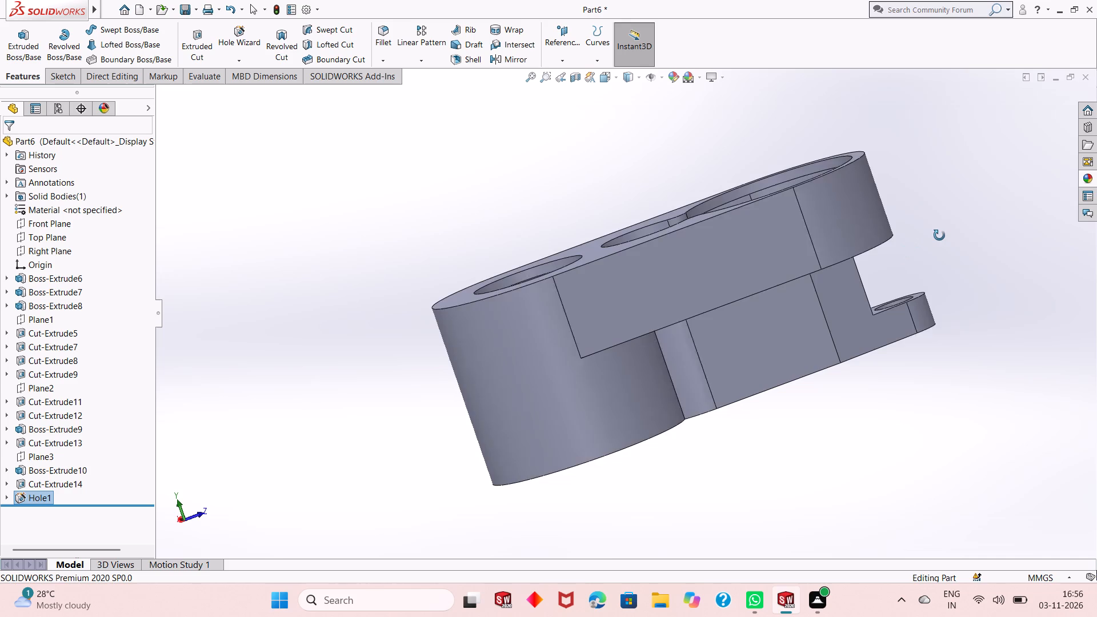
middle_click_drag(939, 235, 947, 214)
middle_click_drag(854, 480, 822, 336)
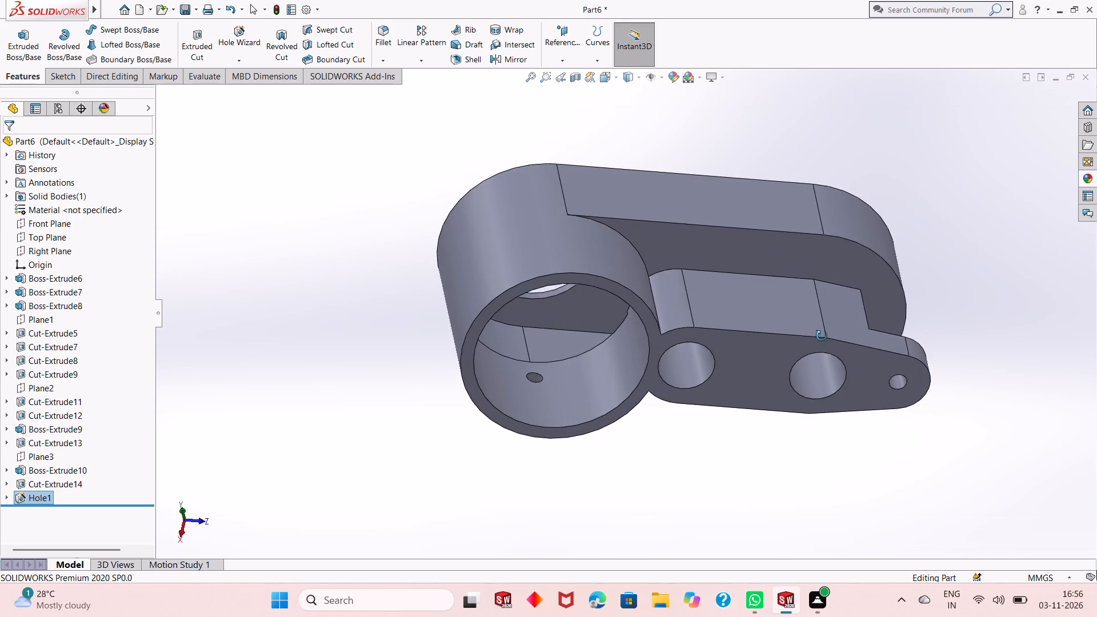
middle_click_drag(822, 336, 811, 383)
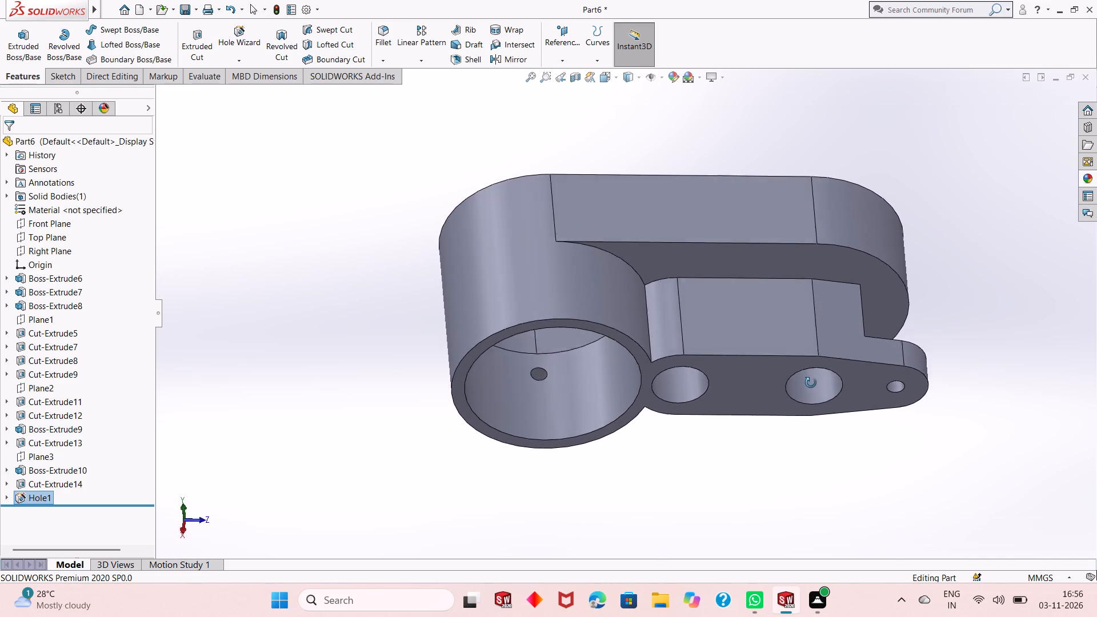
middle_click_drag(811, 383, 787, 375)
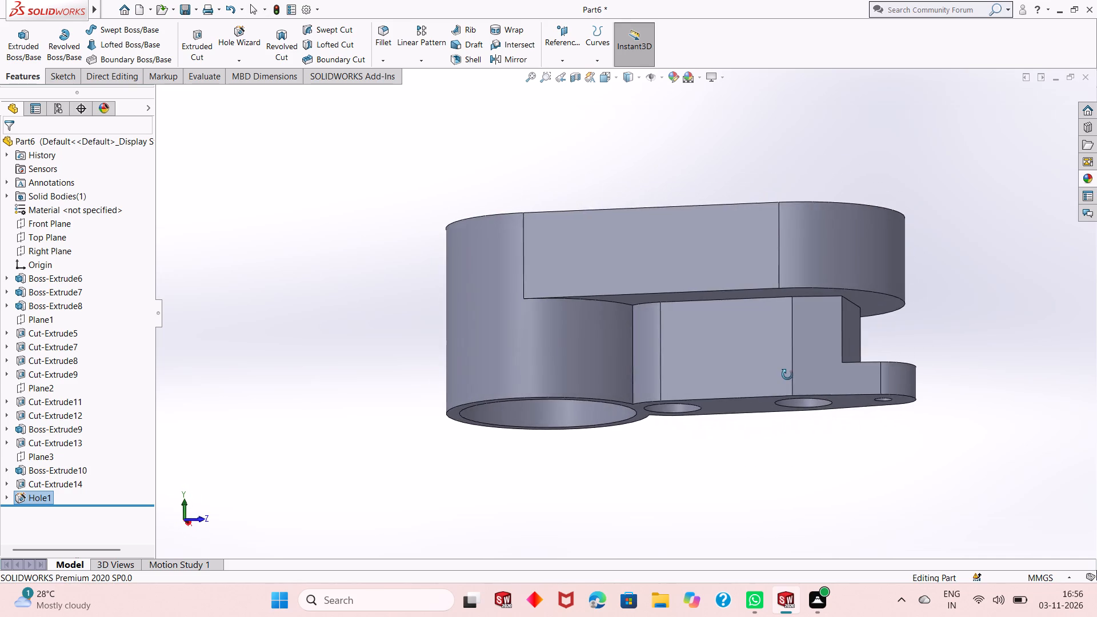
middle_click_drag(787, 375, 820, 453)
middle_click_drag(759, 430, 788, 306)
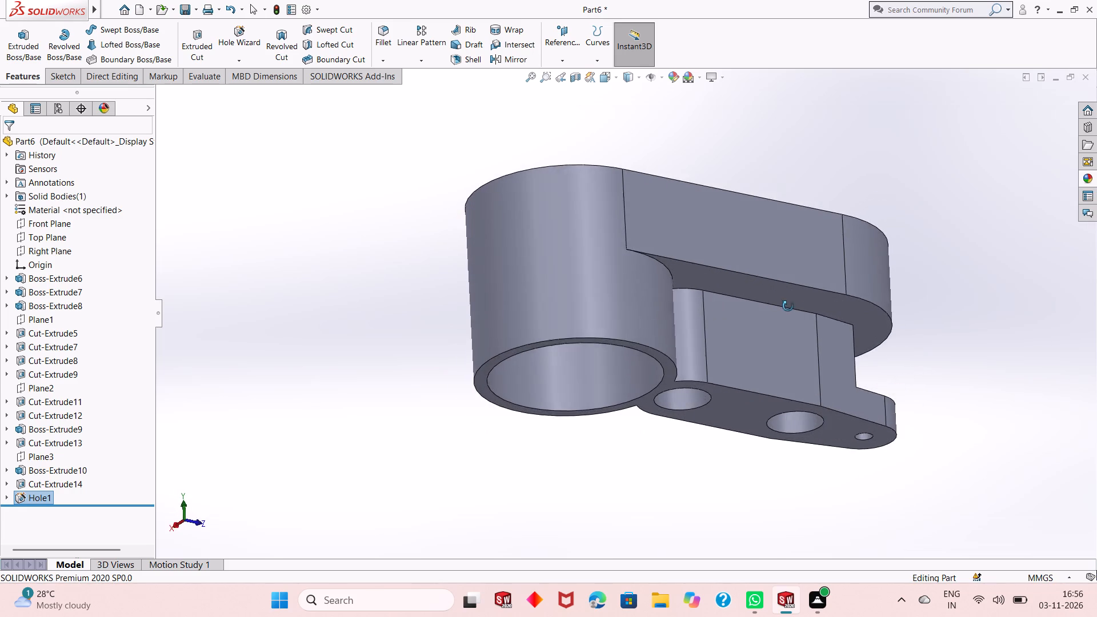
middle_click_drag(788, 306, 791, 288)
scroll(676, 305, "down", 2)
middle_click_drag(732, 310, 726, 334)
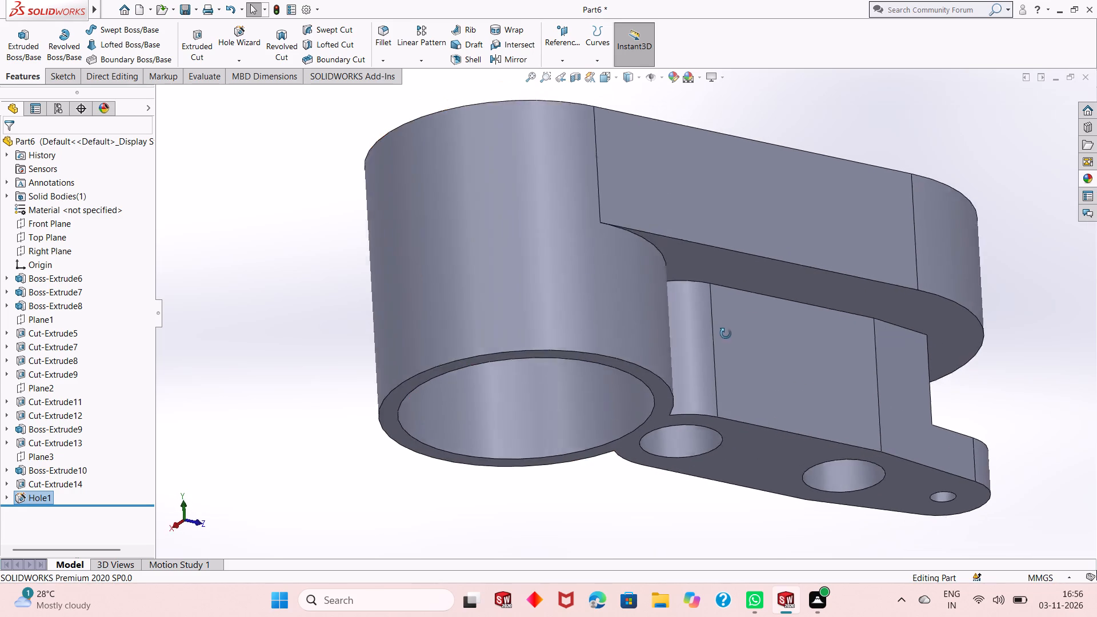
middle_click_drag(726, 334, 712, 350)
scroll(663, 344, "down", 1)
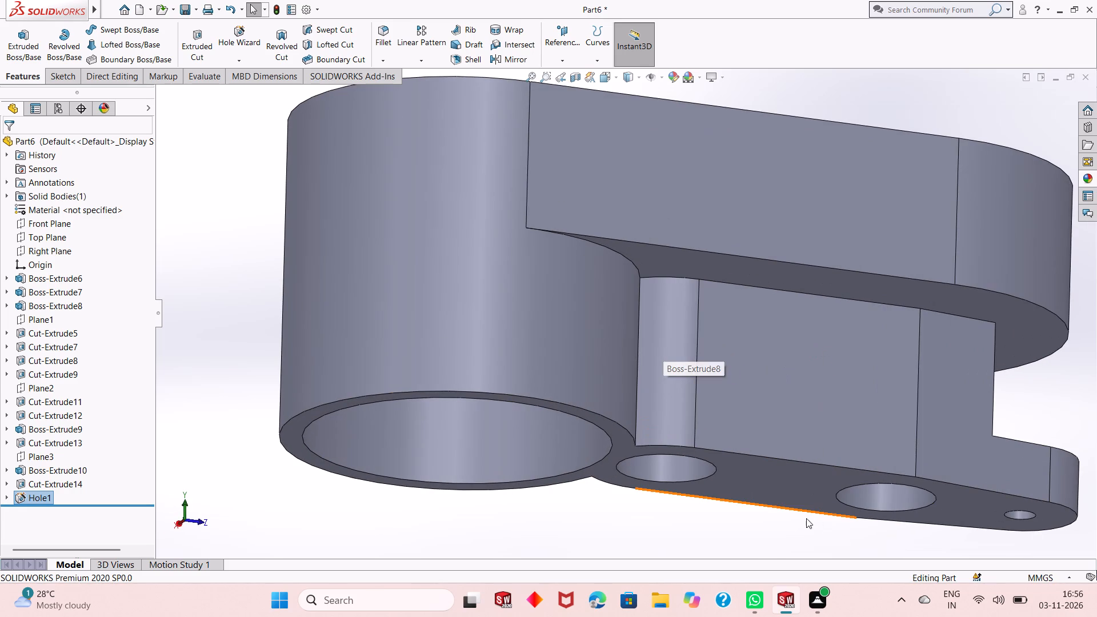
middle_click_drag(773, 536, 762, 477)
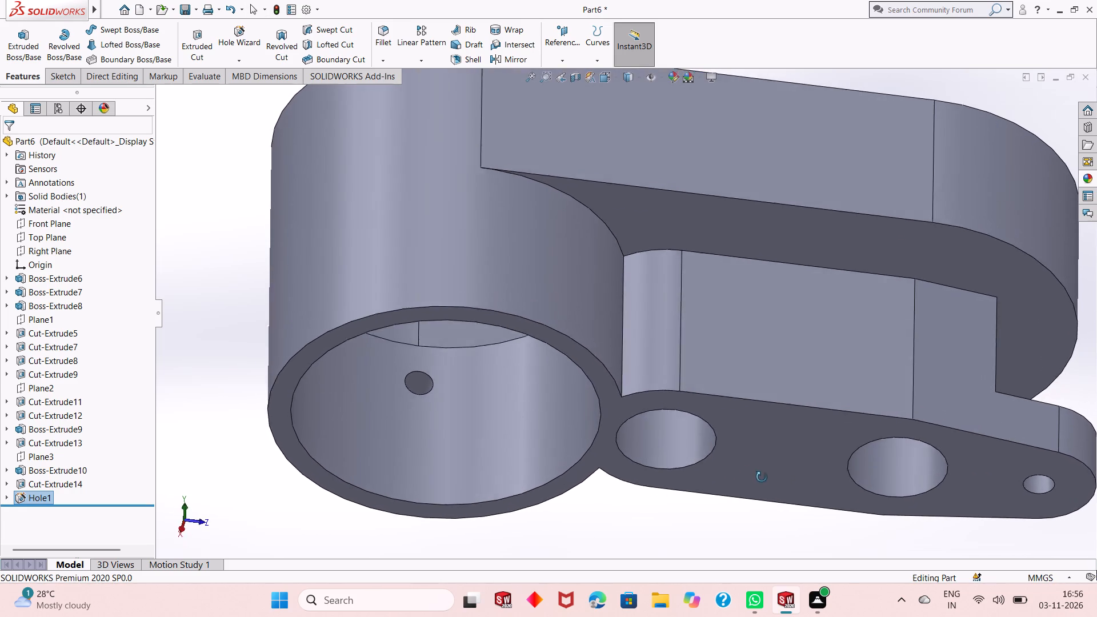
middle_click_drag(762, 477, 754, 531)
scroll(744, 513, "up", 2)
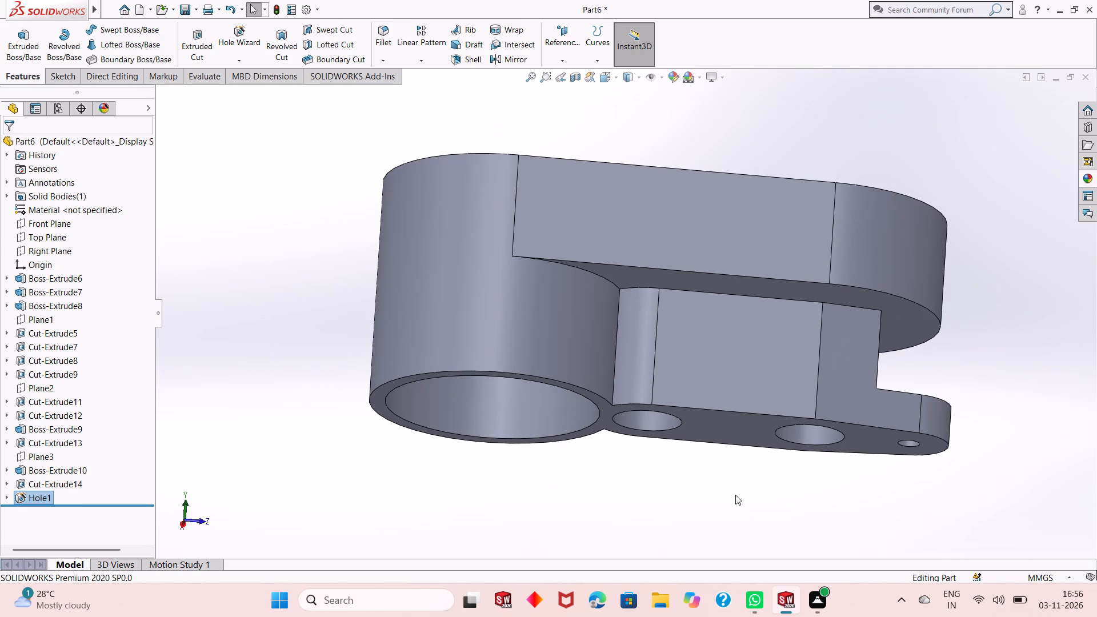
middle_click_drag(725, 495, 734, 484)
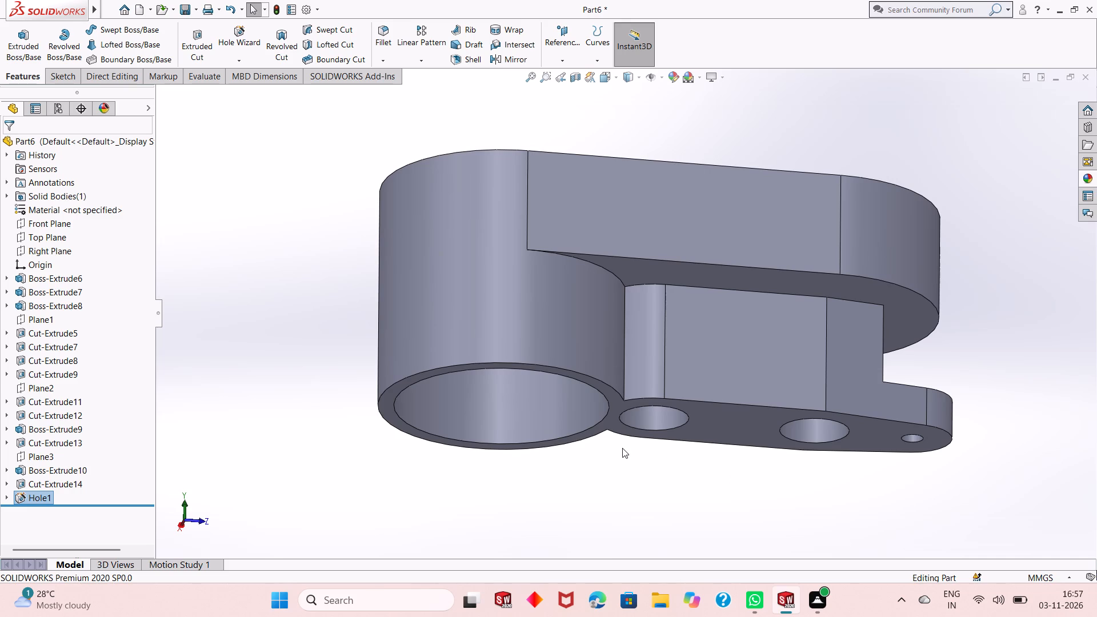
middle_click_drag(619, 448, 655, 350)
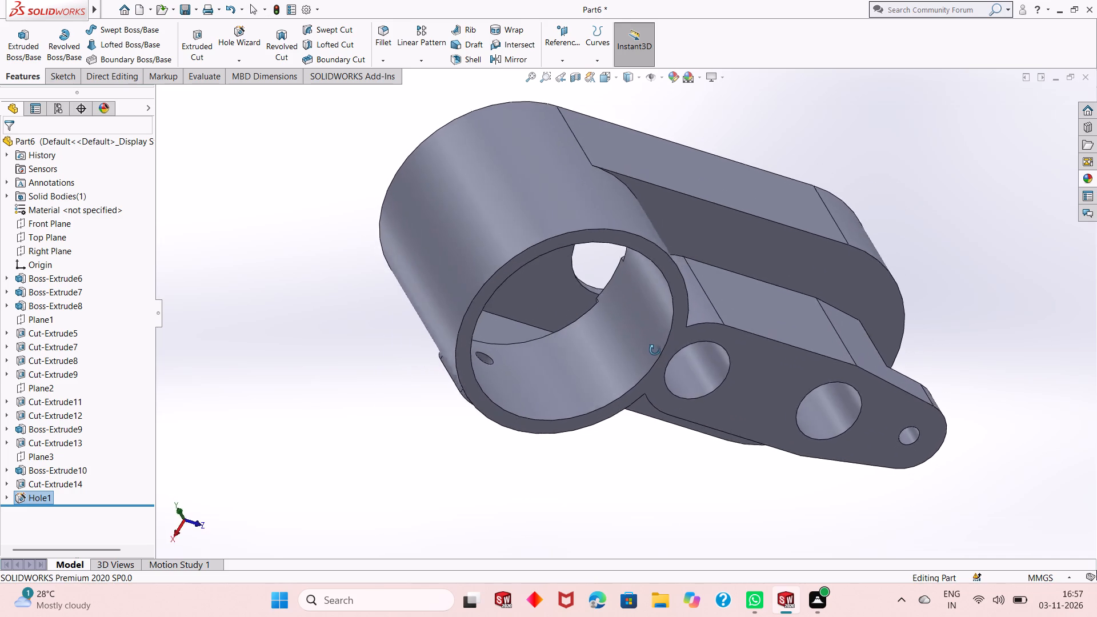
middle_click_drag(655, 350, 610, 431)
middle_click_drag(620, 314, 660, 536)
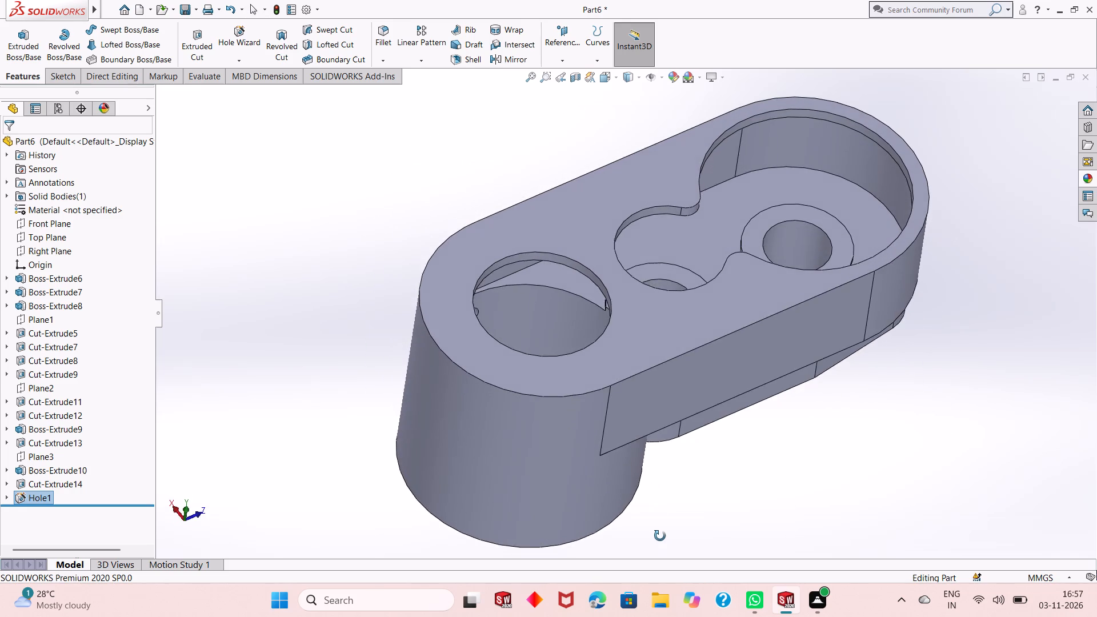
middle_click_drag(660, 536, 636, 377)
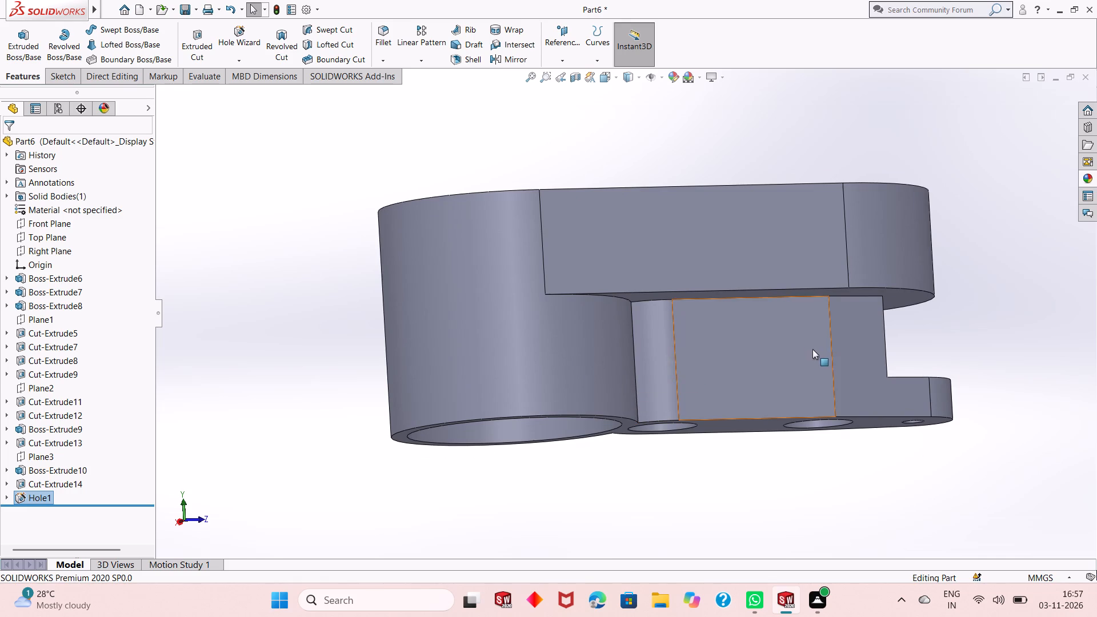
Start a sketch on the vertical end face above the tongue and draw a circle about 15 mm in diameter, vertically aligned with the origin.
middle_click_drag(812, 352, 686, 375)
left_click(699, 351)
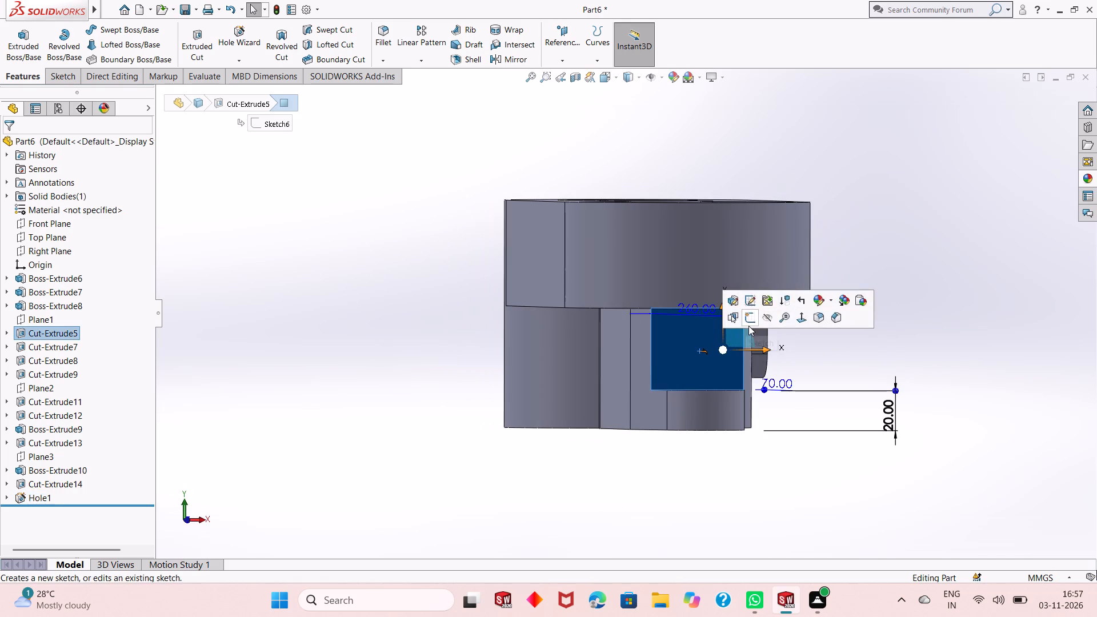
left_click(754, 321)
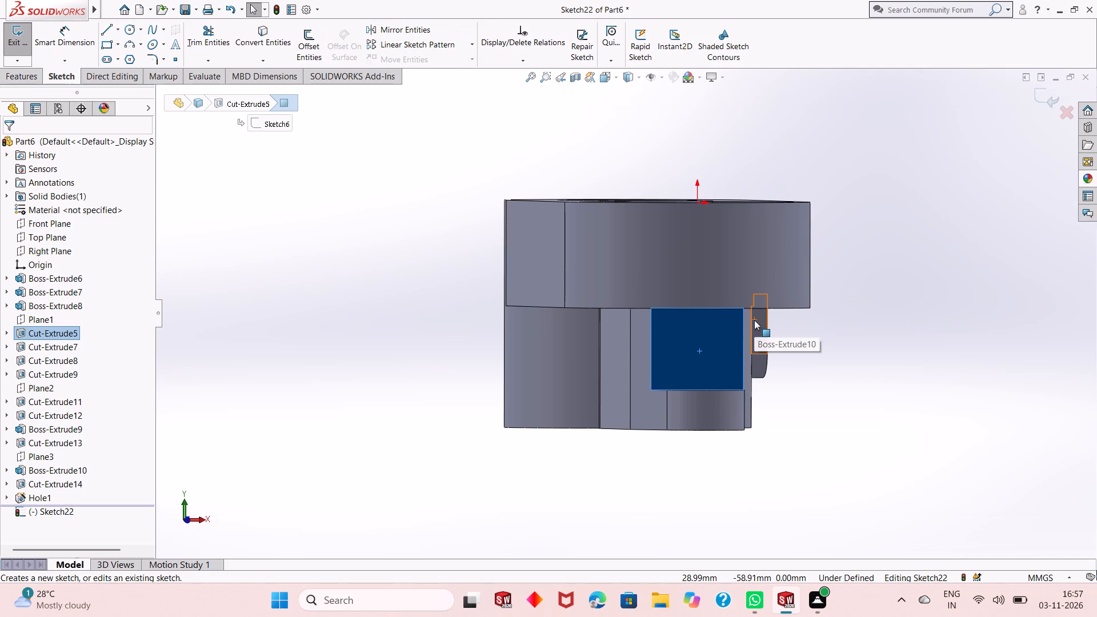
key("Escape")
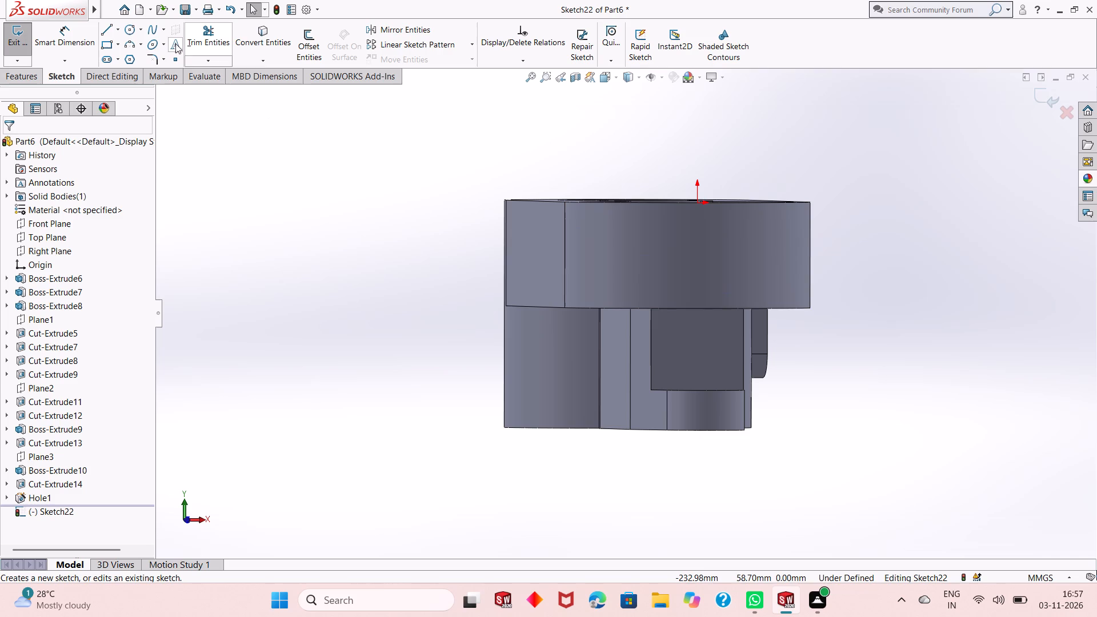
left_click(127, 26)
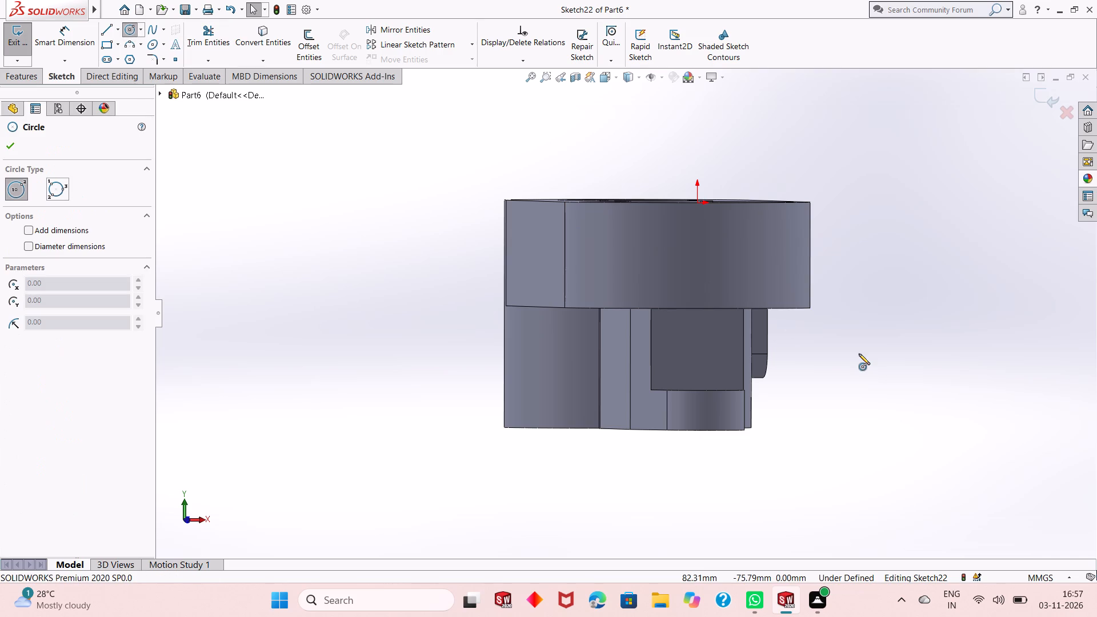
key("ctrl+8")
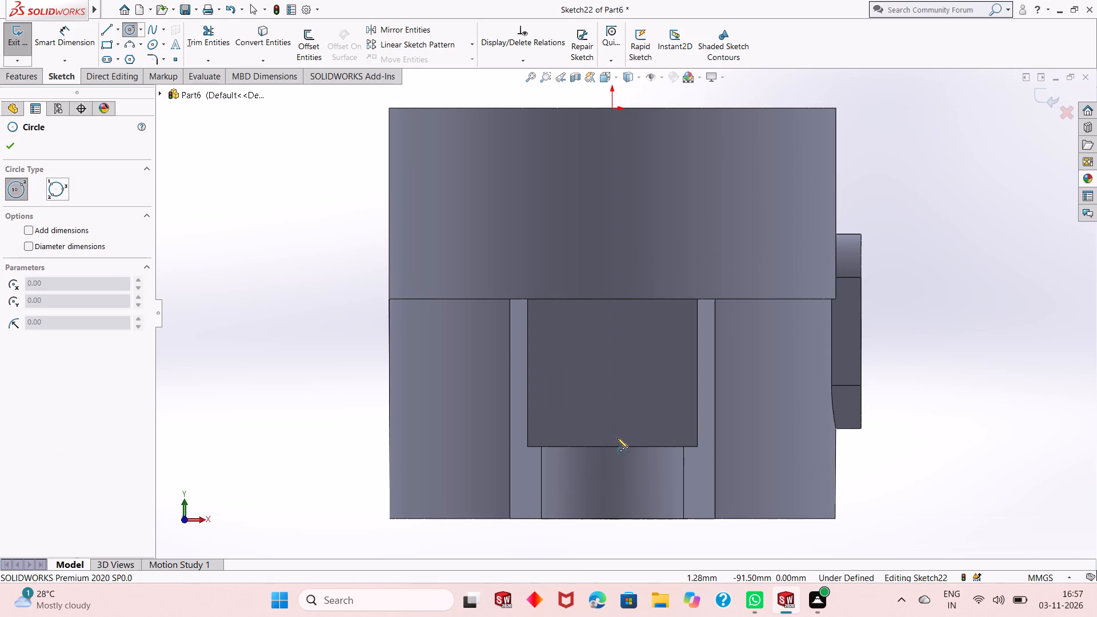
left_click(611, 370)
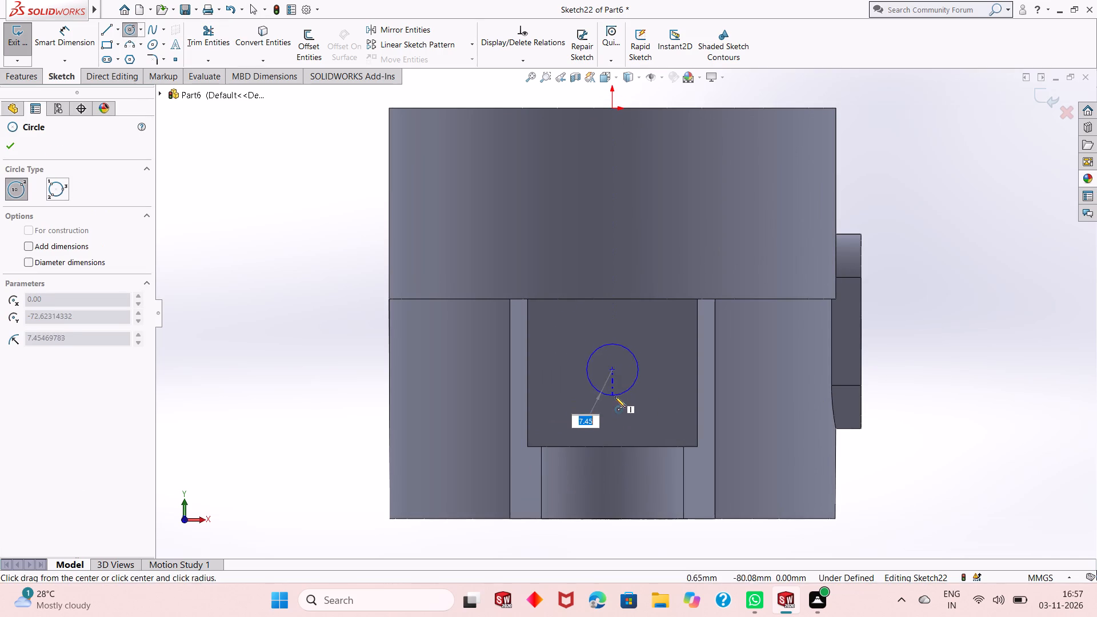
left_click(615, 397)
right_click(296, 269)
left_click(304, 280)
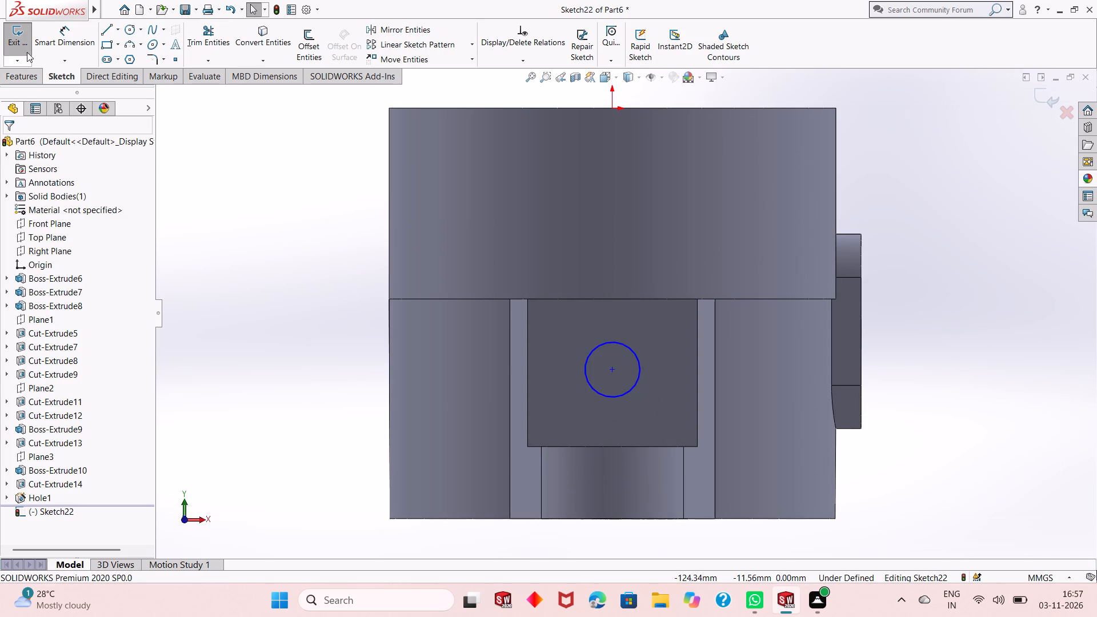
Dimension the circle's diameter as 6 mm.
left_click(64, 35)
left_click(600, 393)
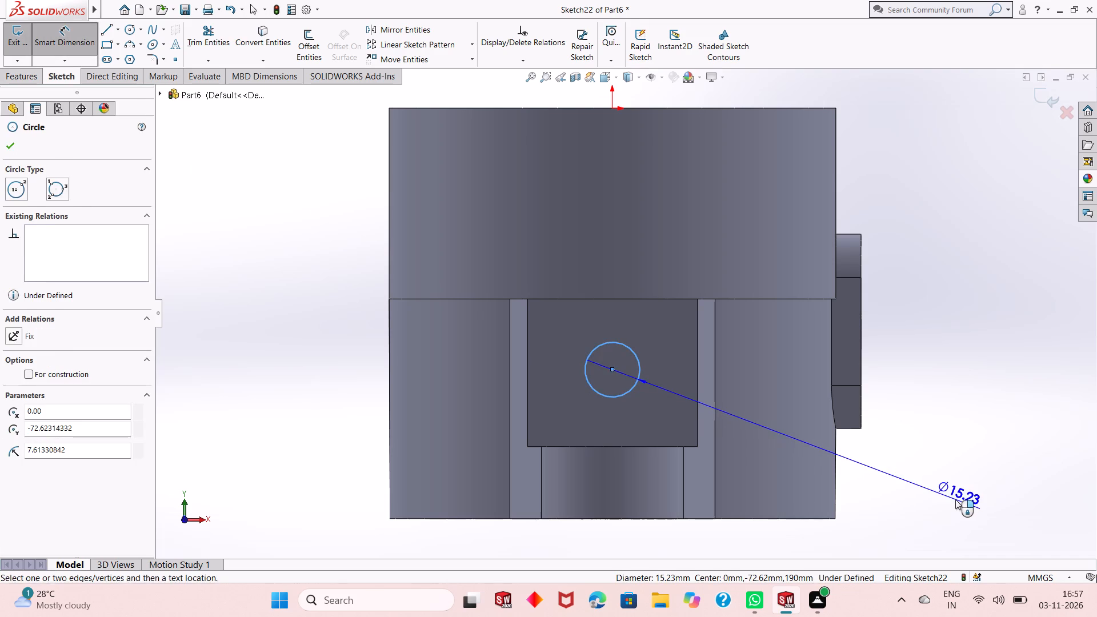
left_click(955, 499)
key("6")
key("Return")
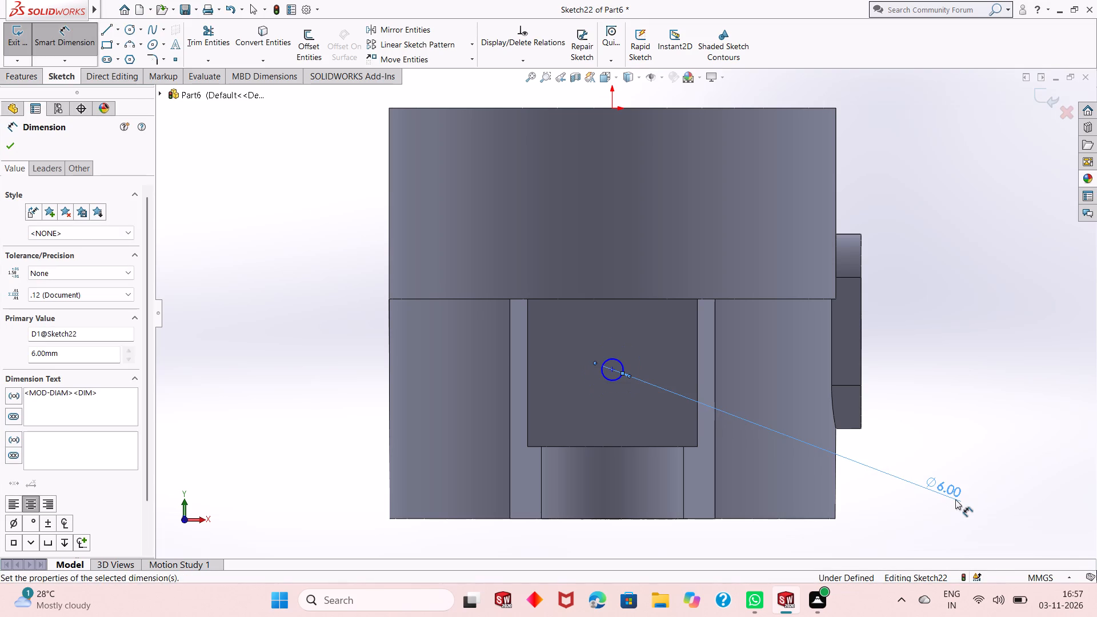
Dimension the circle's centre 20 mm above the lower edge of the end face.
scroll(630, 386, "down", 1)
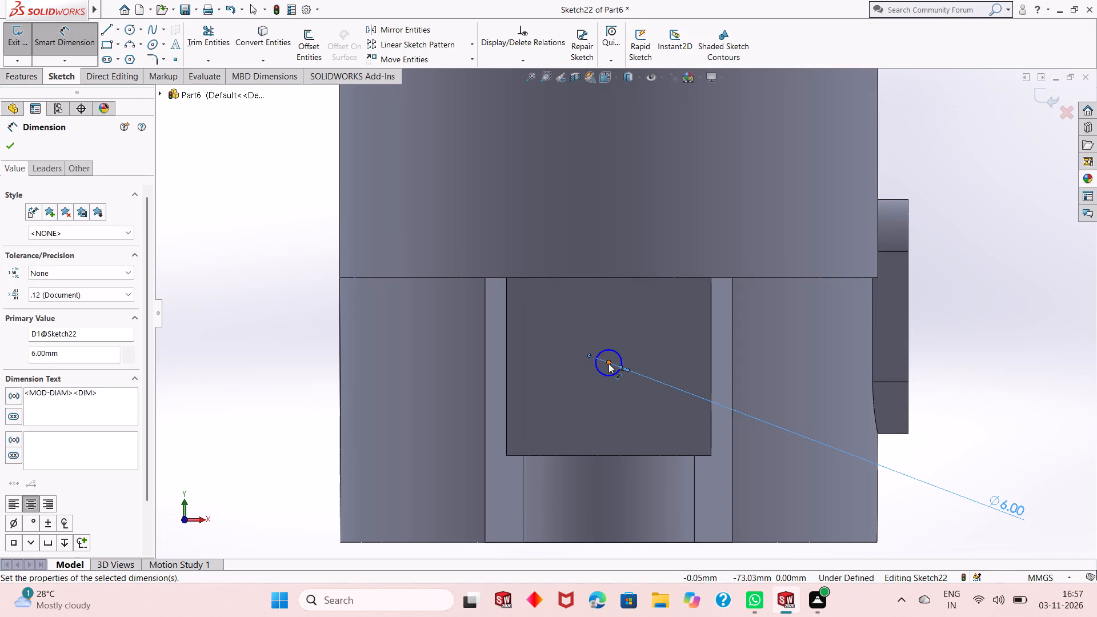
left_click(609, 363)
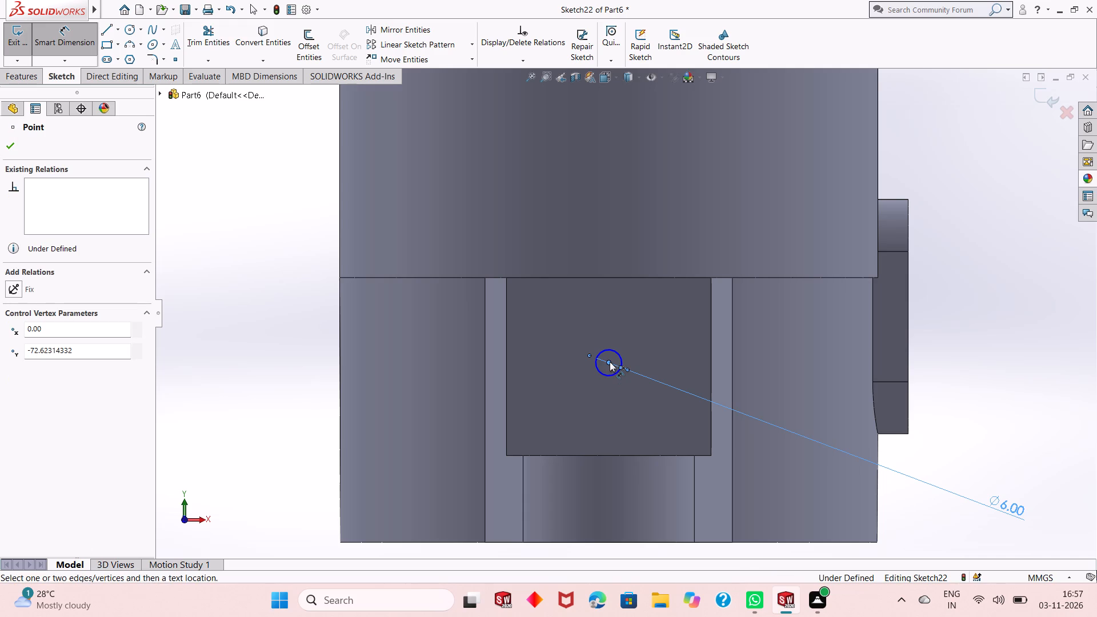
left_click(616, 457)
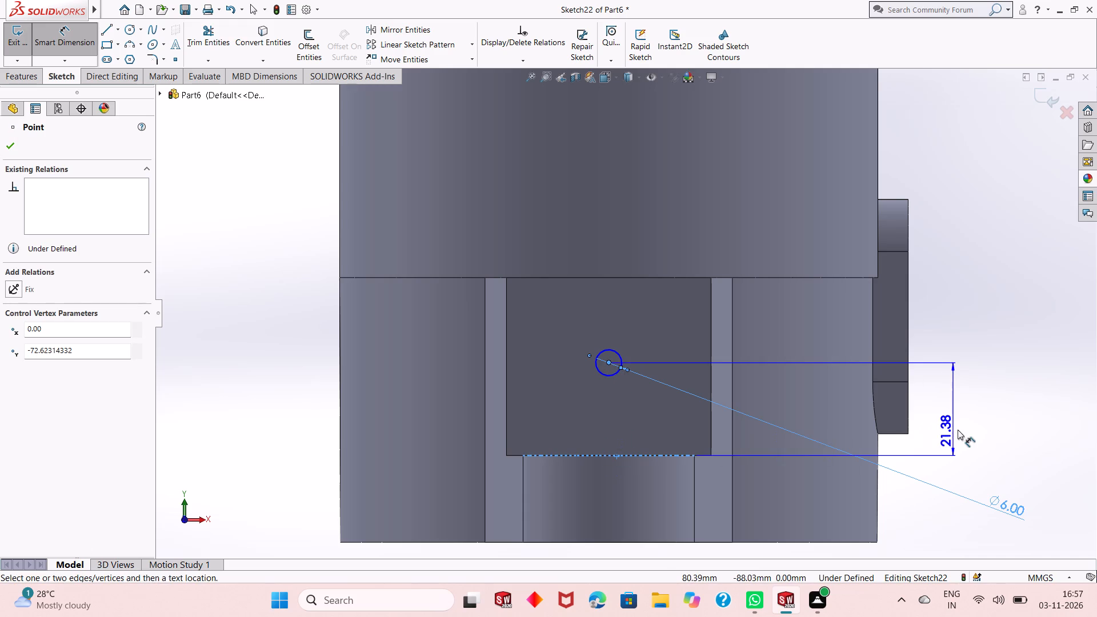
left_click(958, 430)
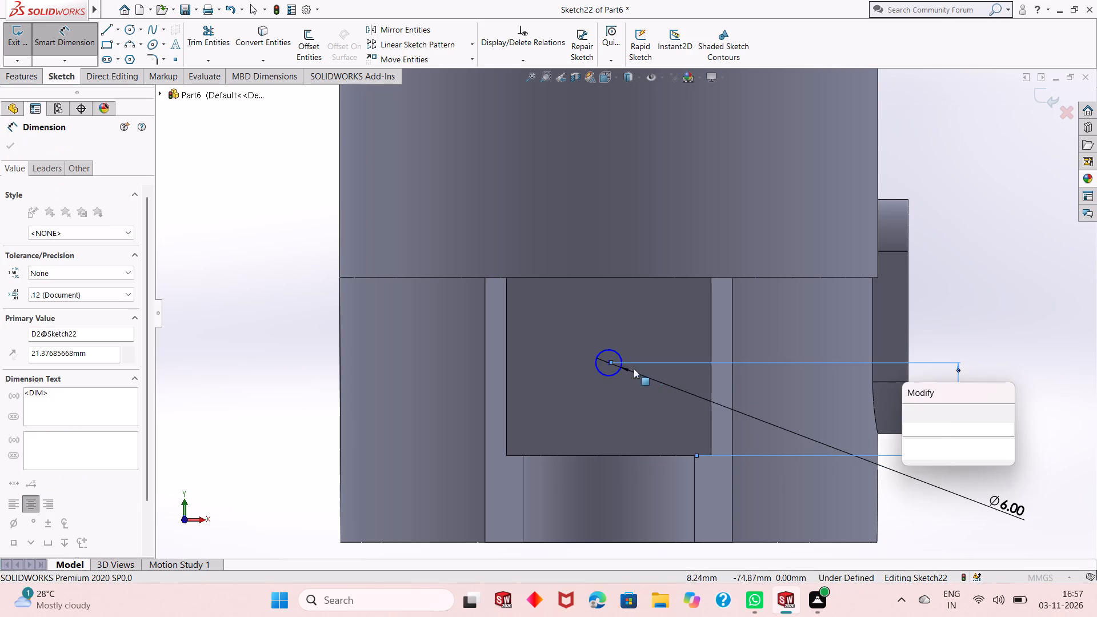
type("20")
key("Return")
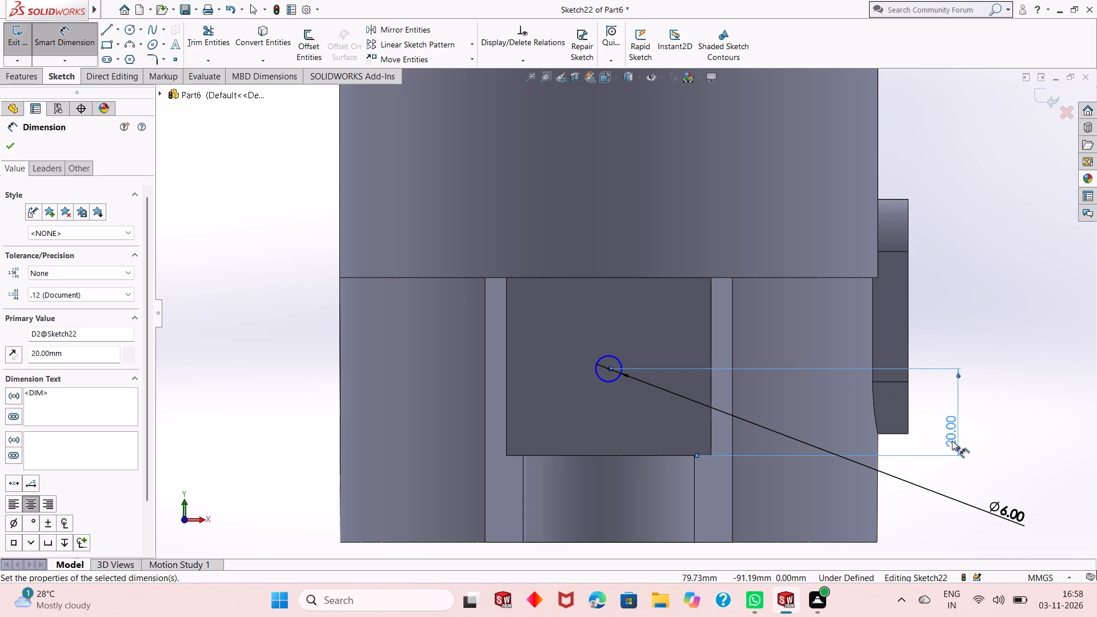
Check the vertical distance from the circle's centre to the upper edge of the end face.
left_click(608, 371)
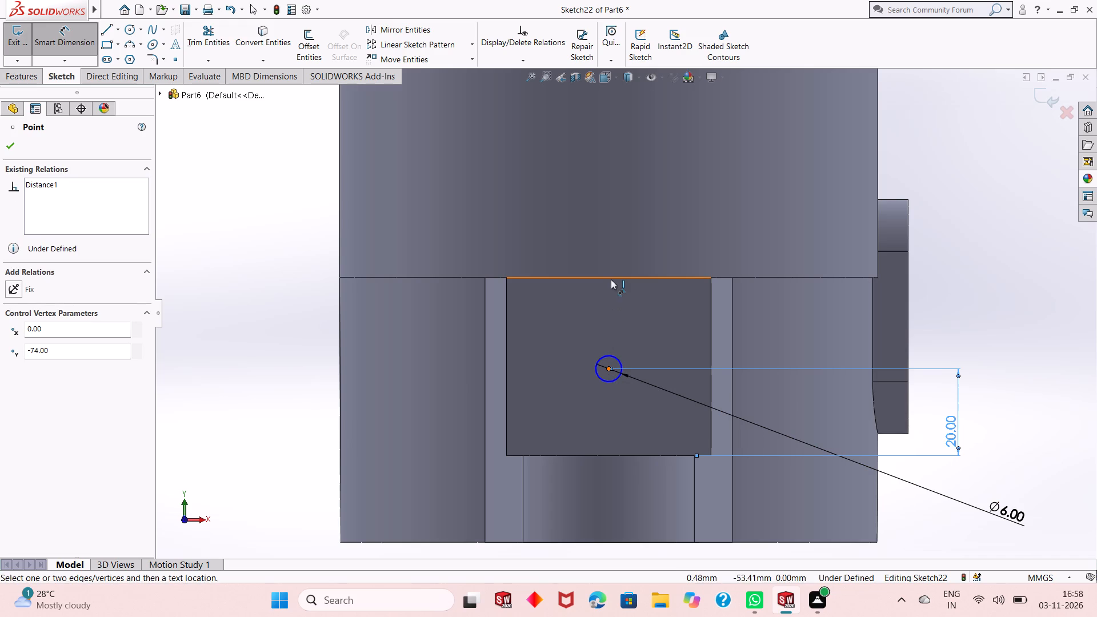
left_click(611, 279)
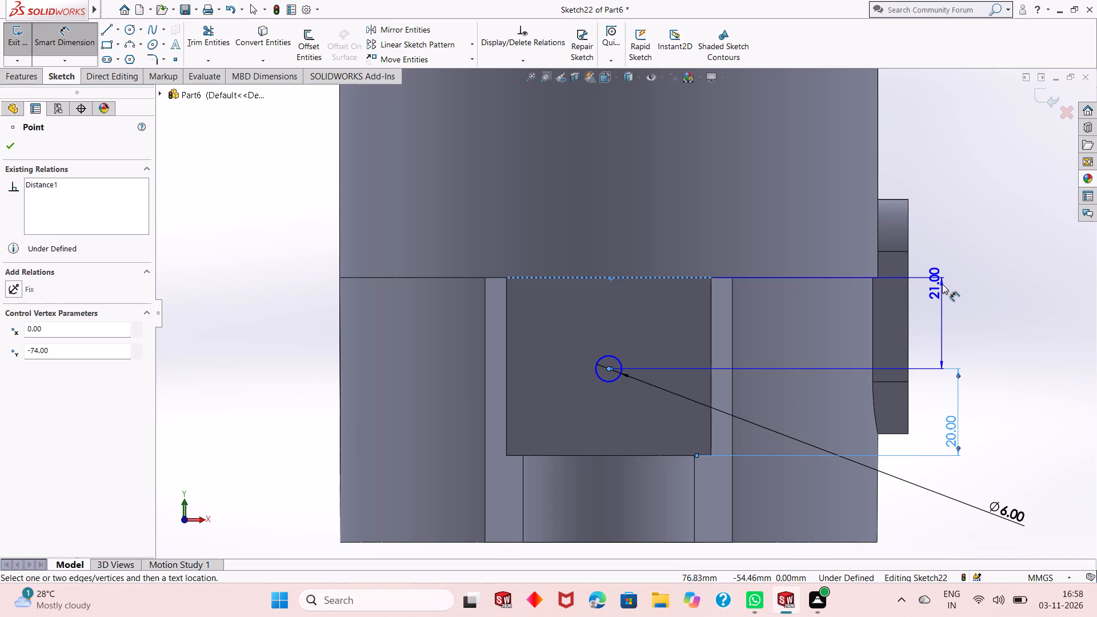
key("Escape")
Set the distance from the circle's centre to the end face's lower edge to 20.5 mm and finish dimensioning.
double_click(947, 438)
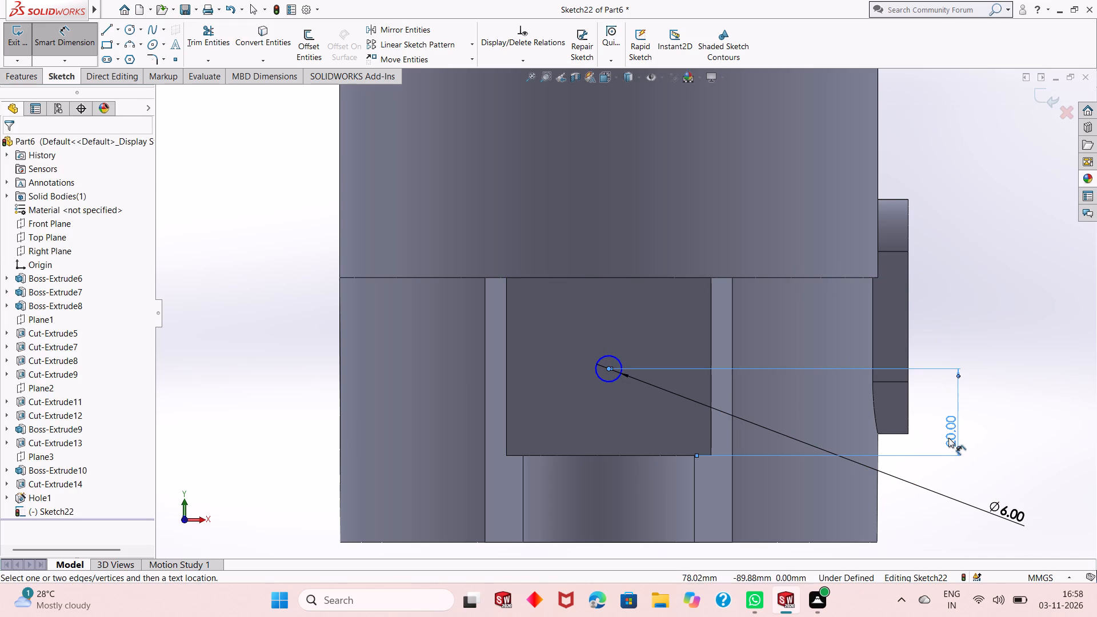
key("Escape")
double_click(951, 438)
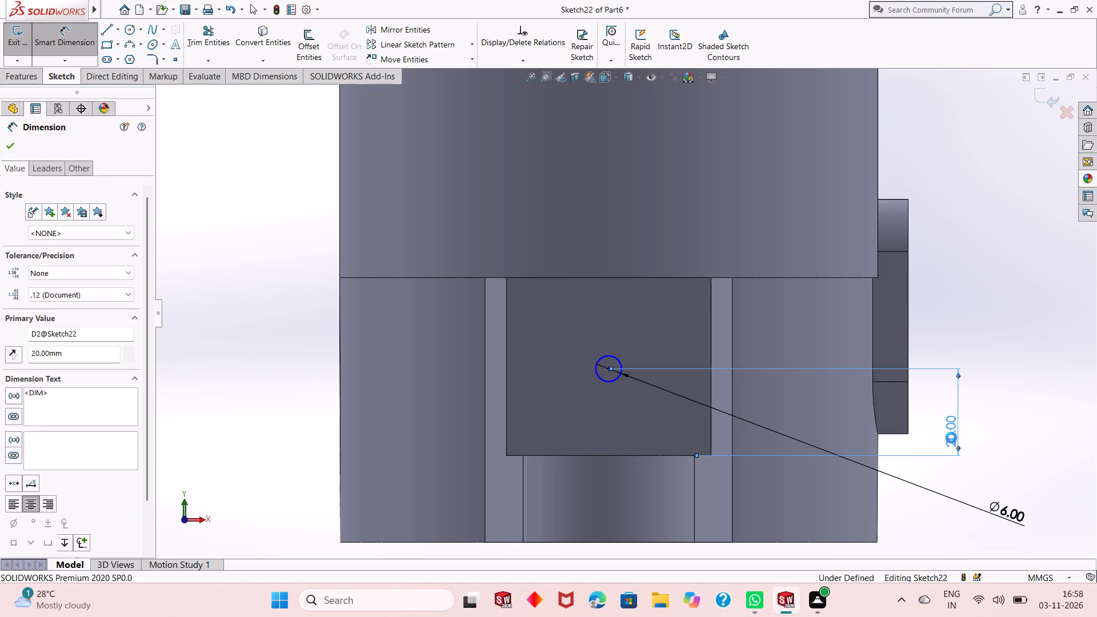
type("20.5")
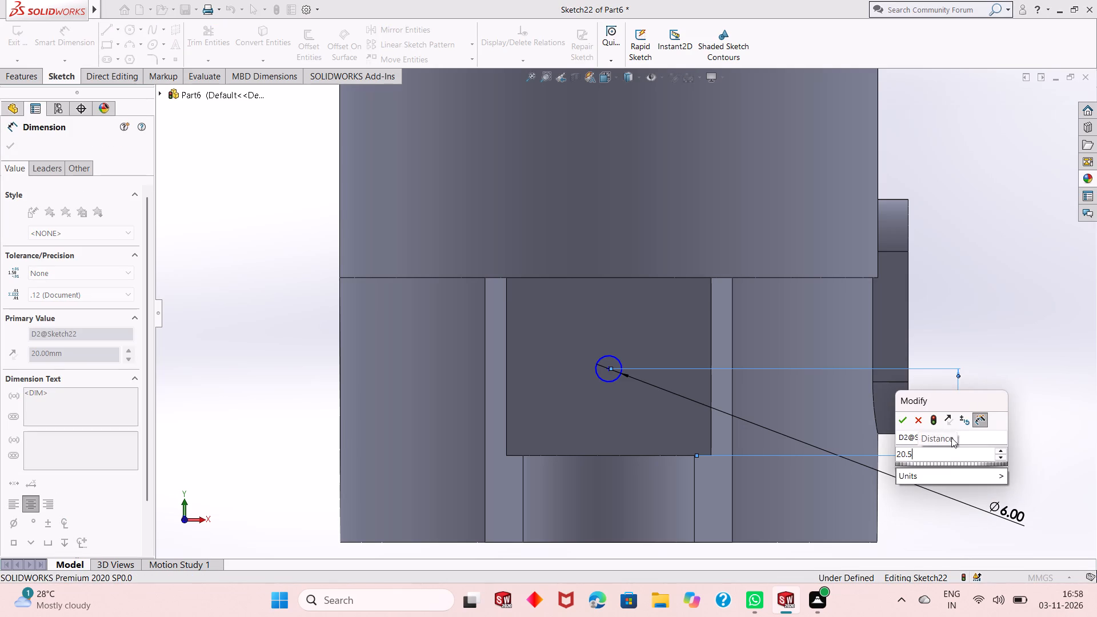
key("Return")
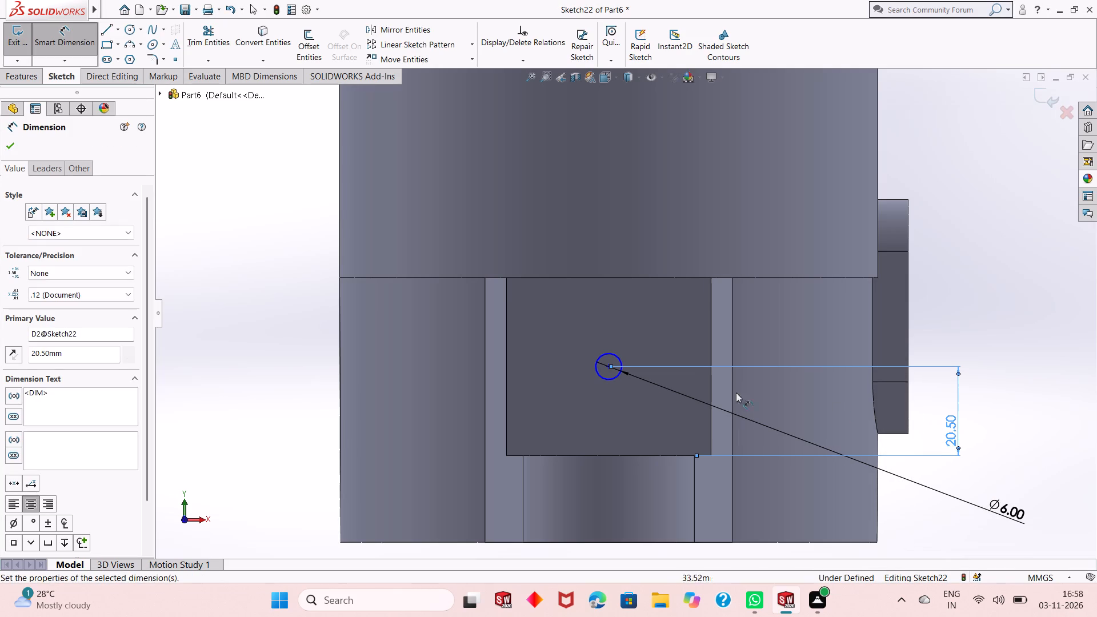
left_click(9, 142)
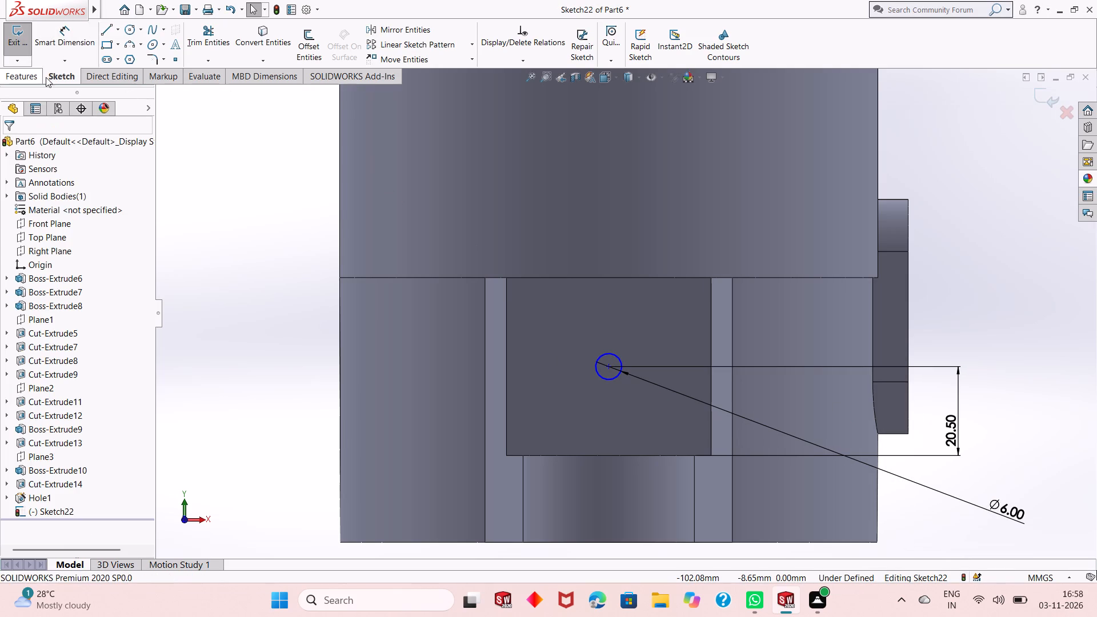
Dimension the circle's centre 20.5 mm horizontally from the left vertical edge of the end face.
left_click(73, 44)
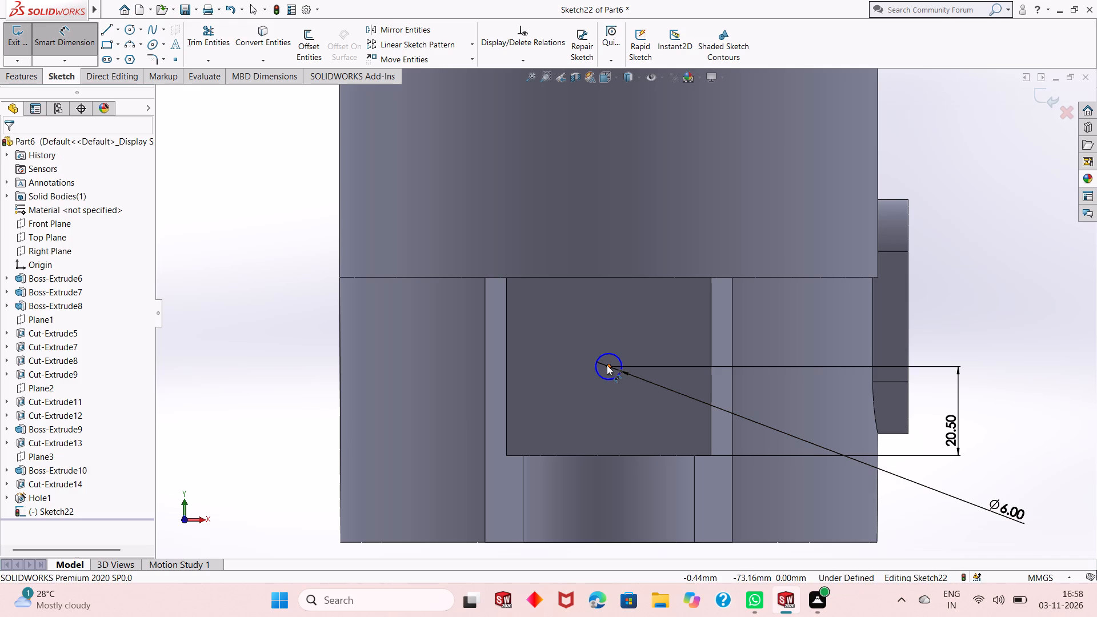
left_click(607, 365)
left_click(506, 390)
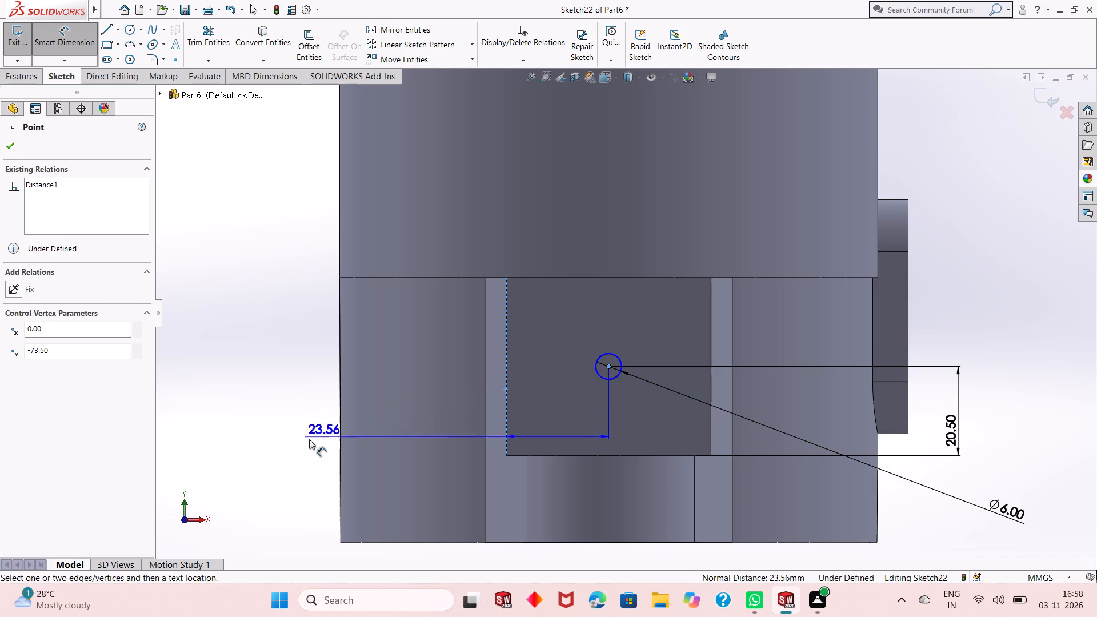
left_click(301, 441)
key("2")
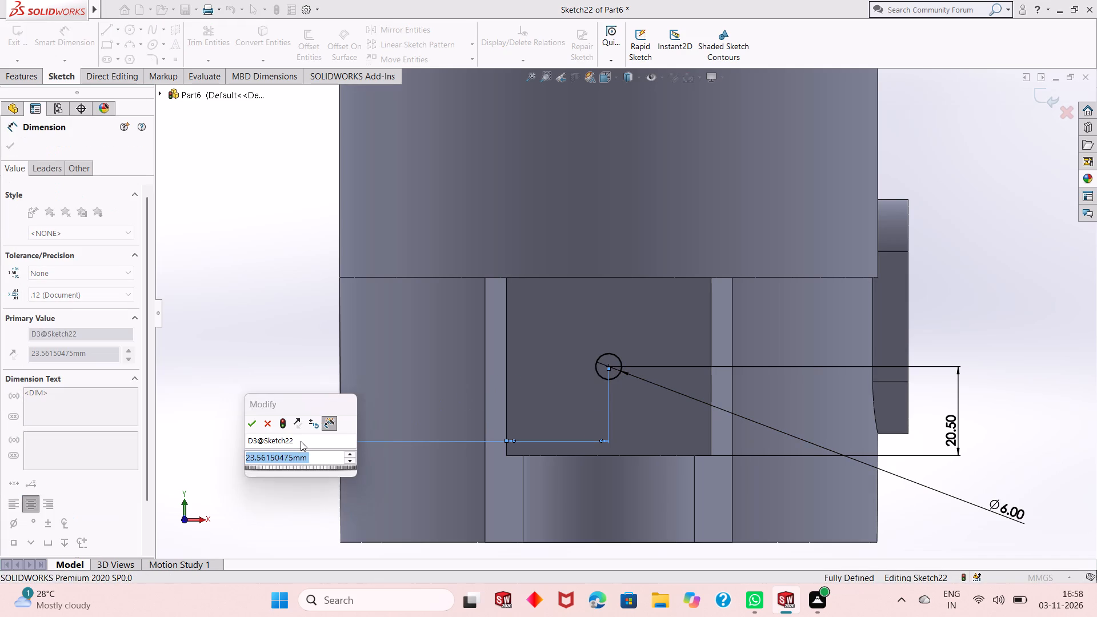
type("0.5")
key("Return")
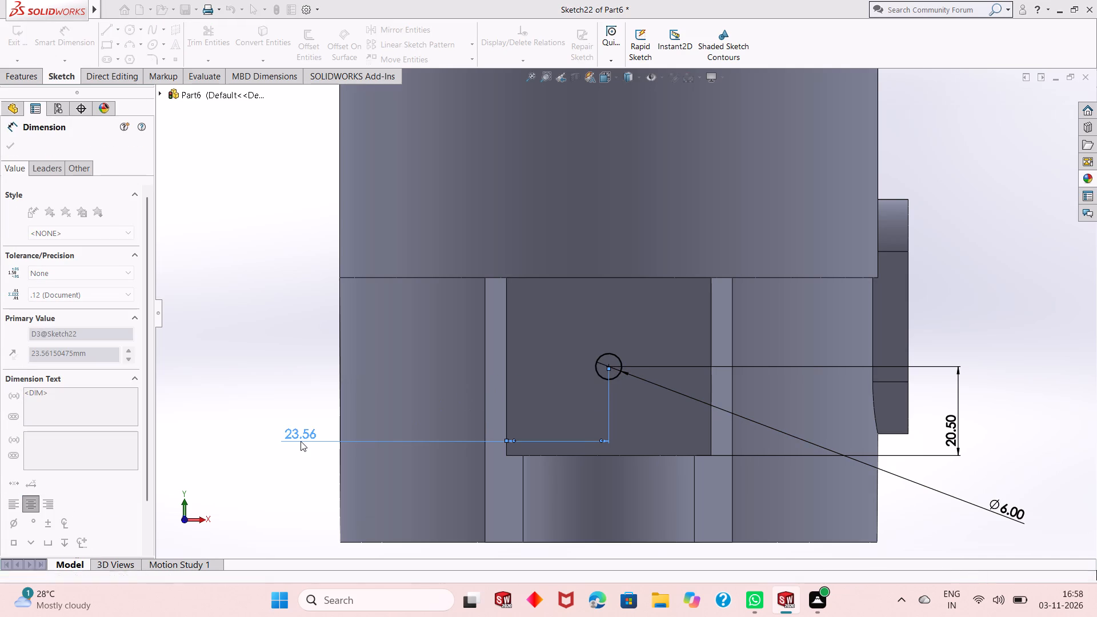
left_click(595, 367)
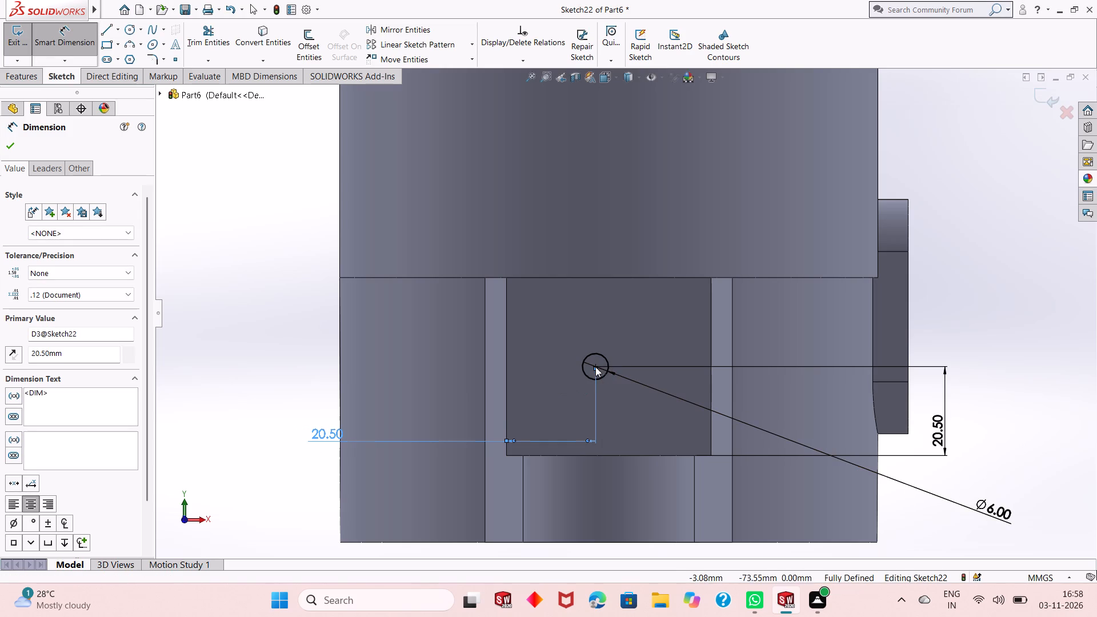
key("Escape")
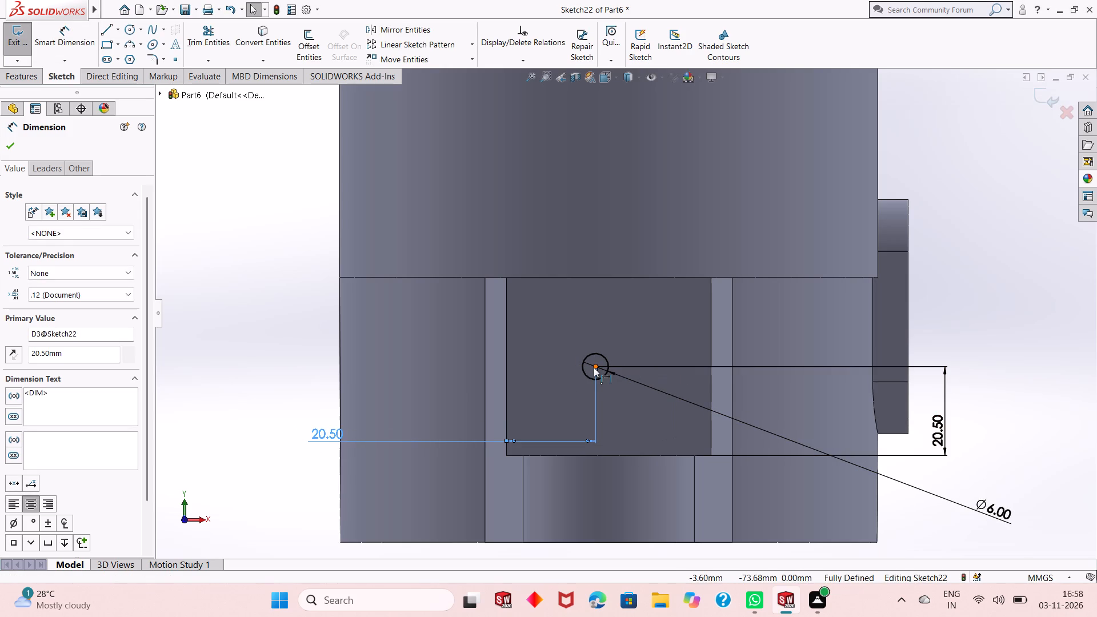
Check the horizontal distance from the circle's centre to the right vertical edge of the end face.
left_click(594, 366)
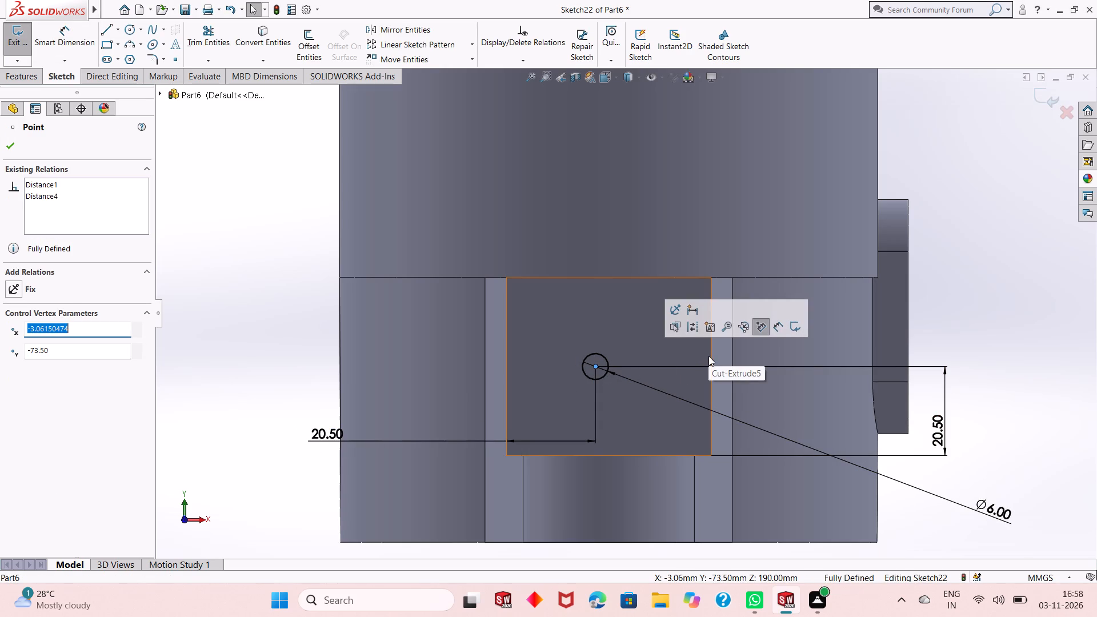
key("Escape")
key("Escape")
left_click(61, 42)
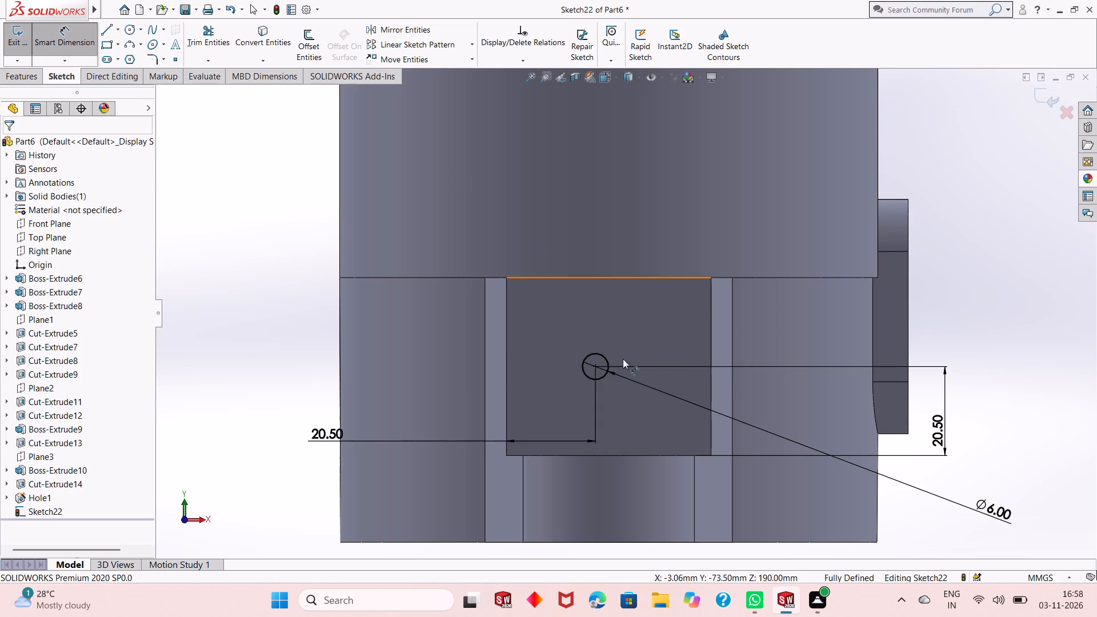
left_click(596, 367)
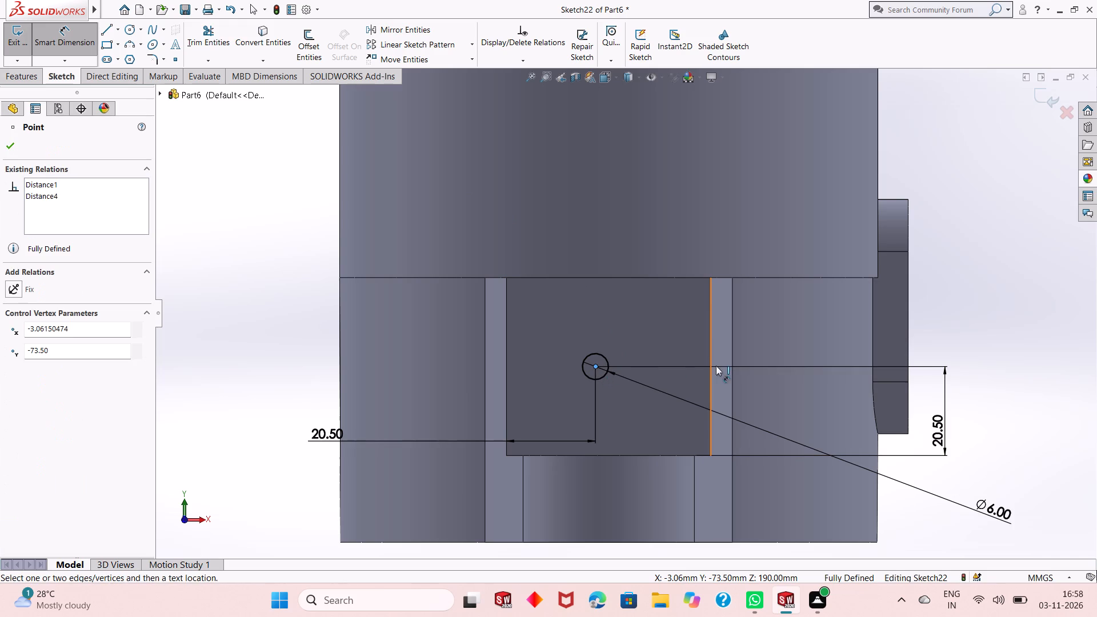
left_click(711, 364)
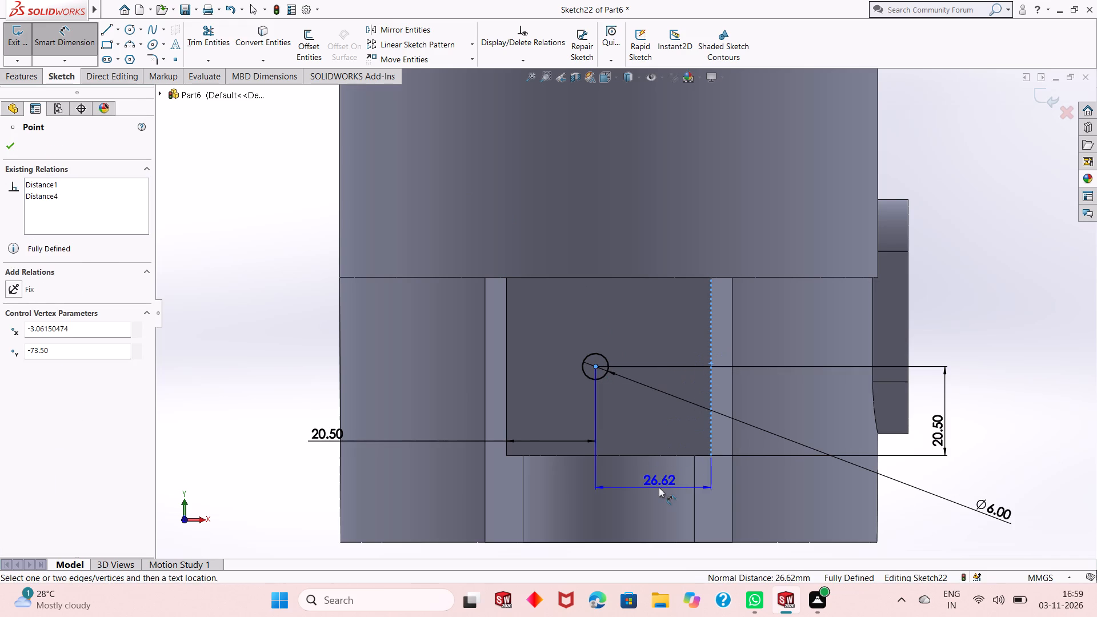
key("Escape")
key("Escape")
key("Escape")
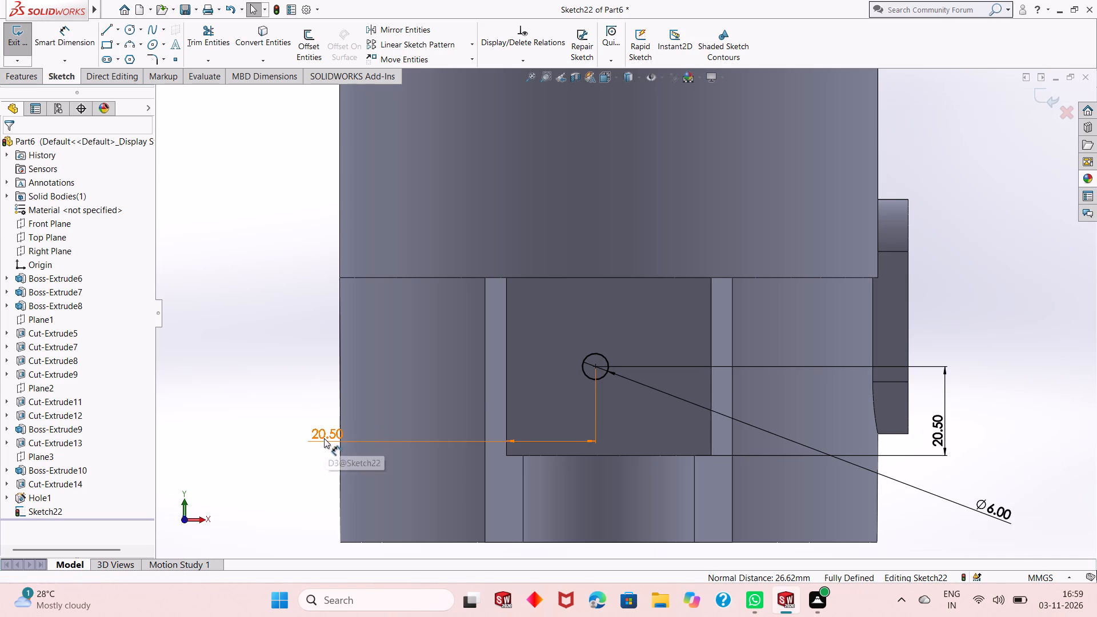
Set the distance from the circle's centre to the end face's left edge to 23.5 mm.
double_click(324, 438)
type("23.5")
key("Return")
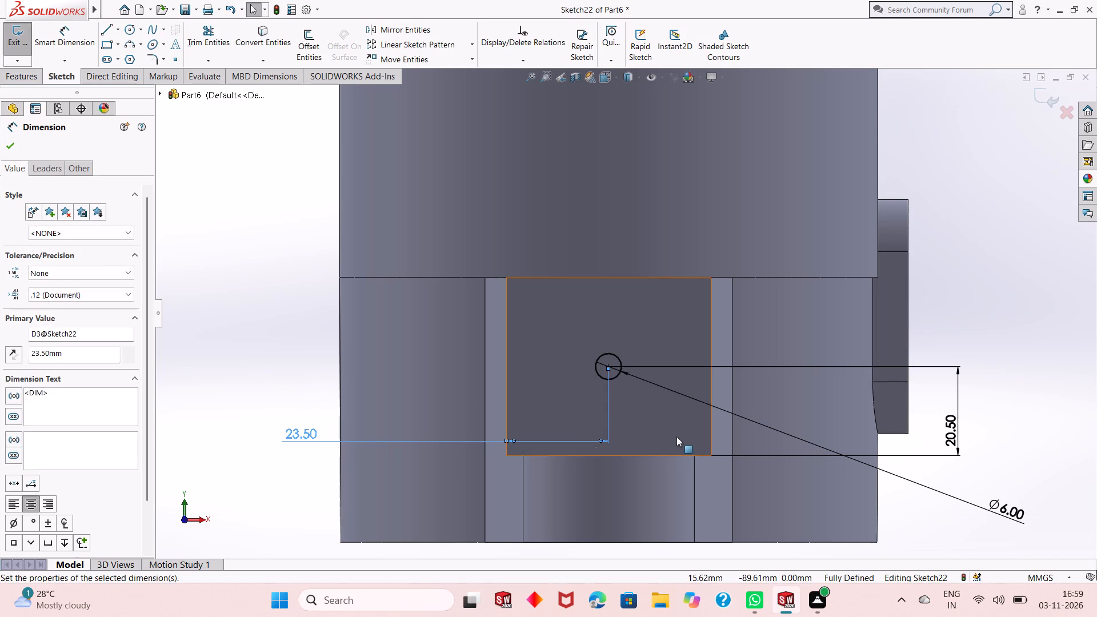
key("Escape")
key("Escape")
key("Escape")
Extrude-cut the 6 mm circle with Up To Surface, ending at the inner wall of the middle through-bore.
middle_click_drag(652, 383, 694, 406)
scroll(694, 406, "up", 4)
scroll(727, 394, "down", 2)
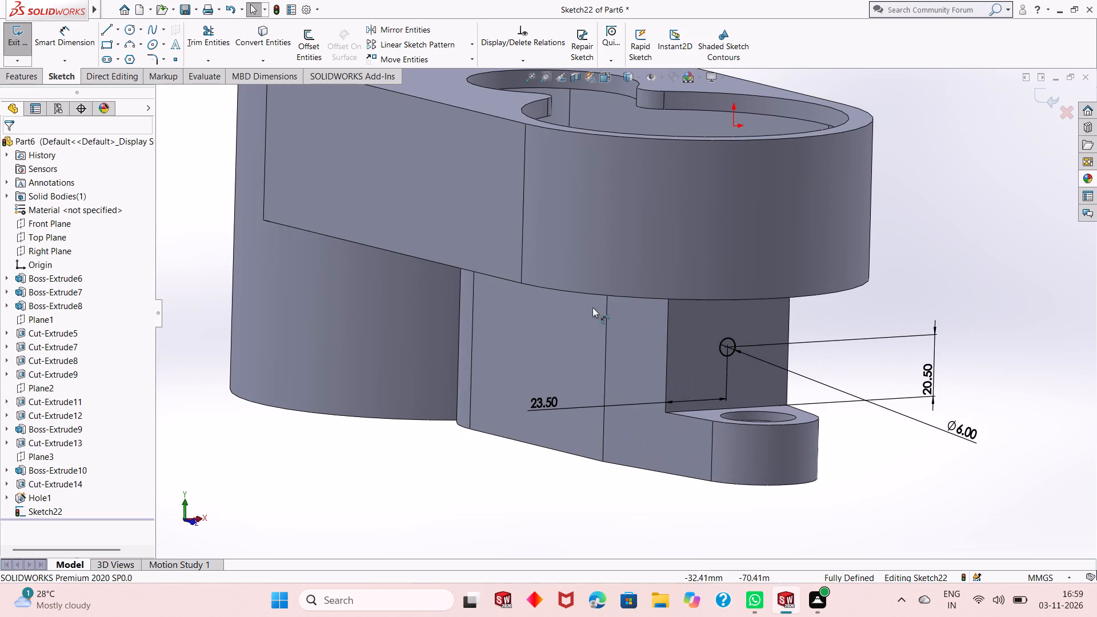
left_click(37, 73)
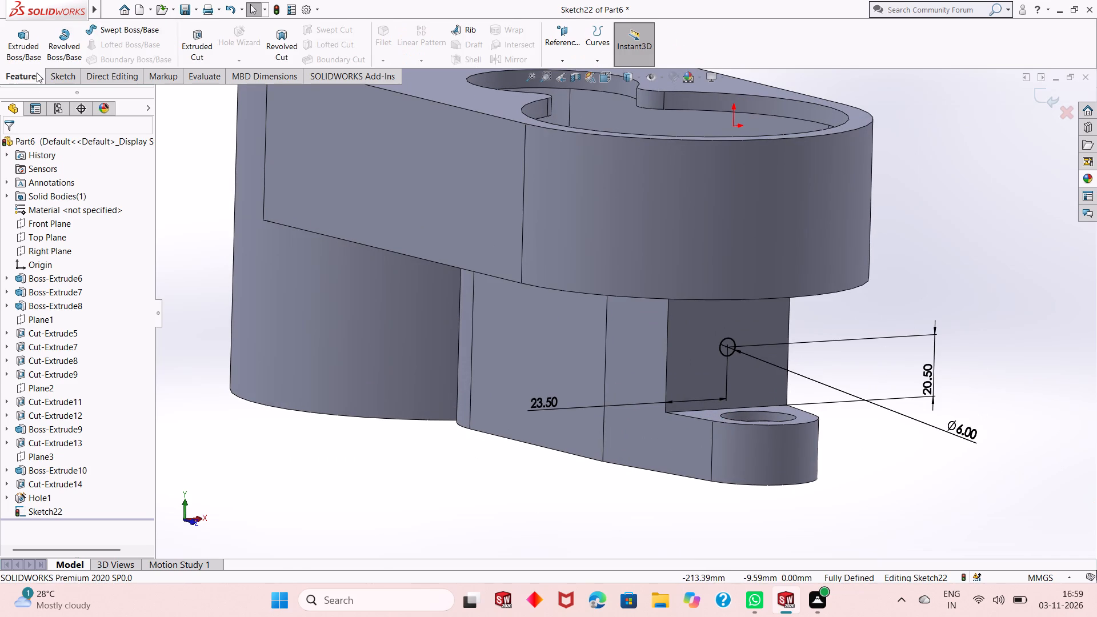
left_click(197, 46)
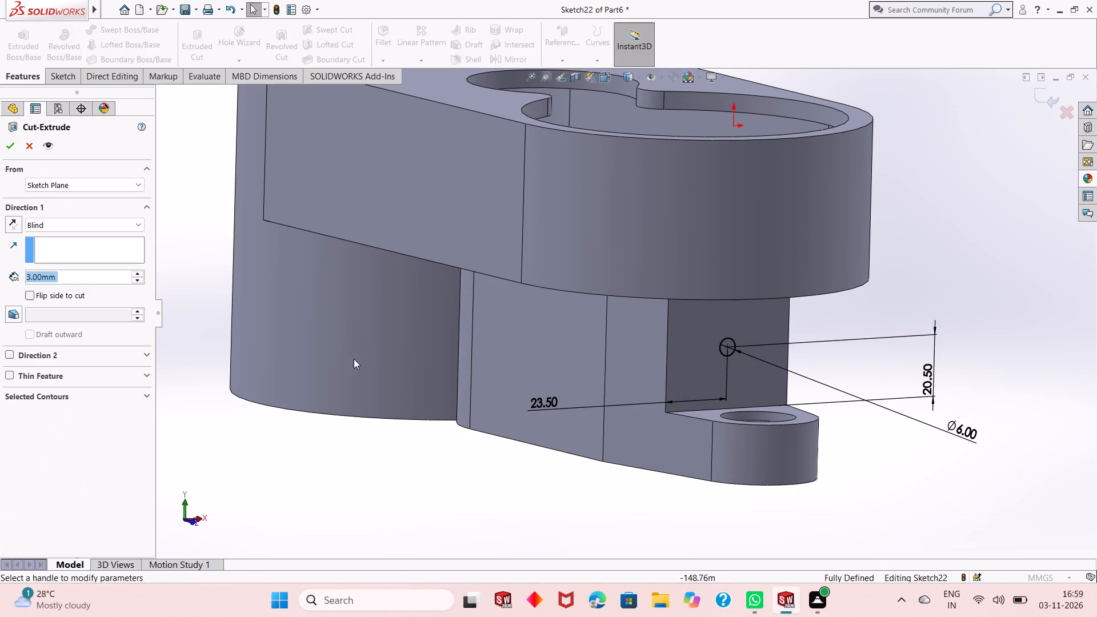
scroll(356, 363, "down", 1)
middle_click_drag(357, 363, 453, 226)
scroll(471, 281, "up", 2)
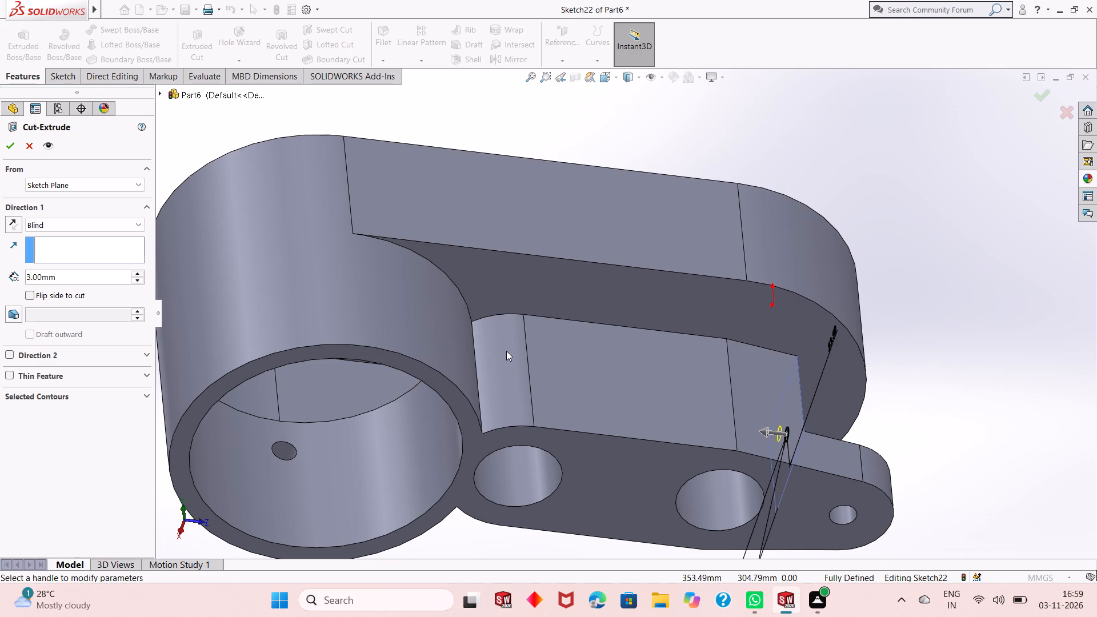
middle_click_drag(552, 270, 528, 435)
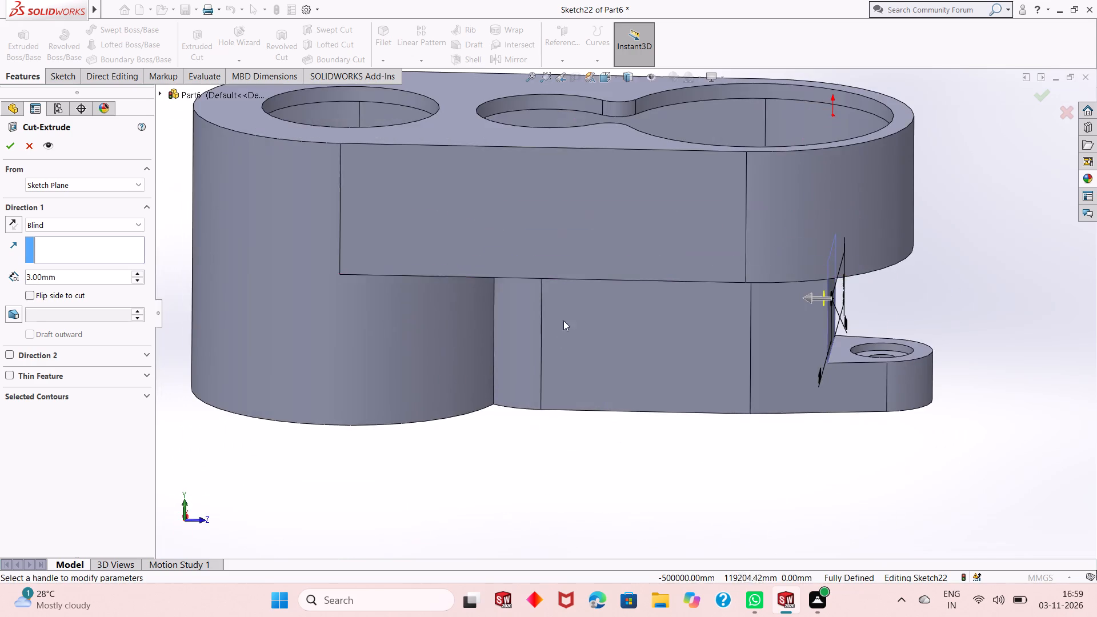
middle_click_drag(564, 277, 572, 462)
middle_click_drag(575, 299, 568, 324)
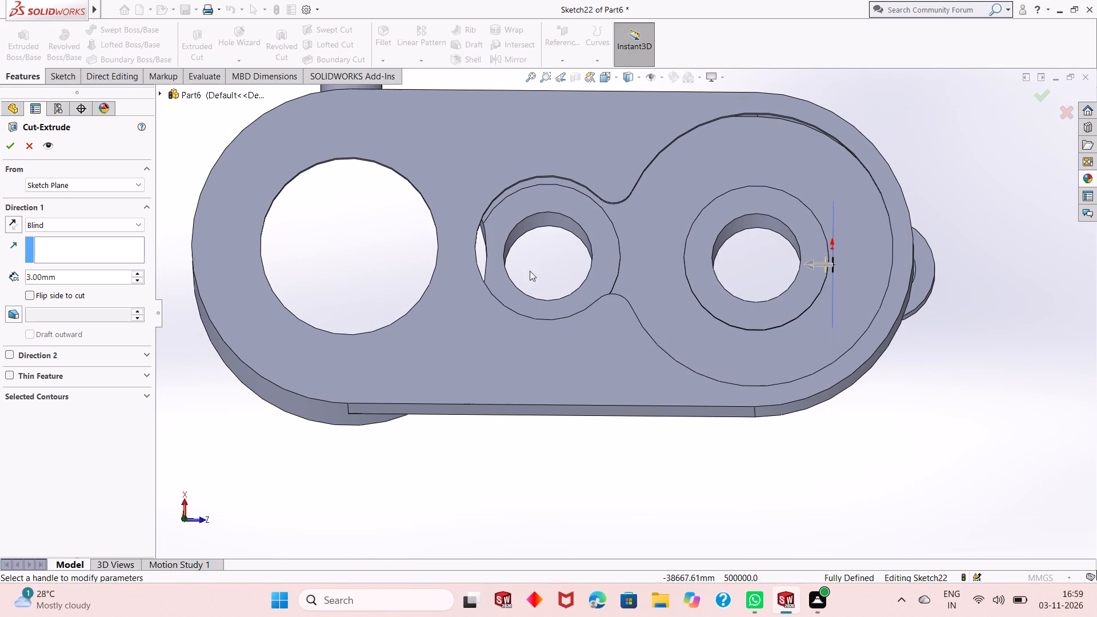
left_click(105, 226)
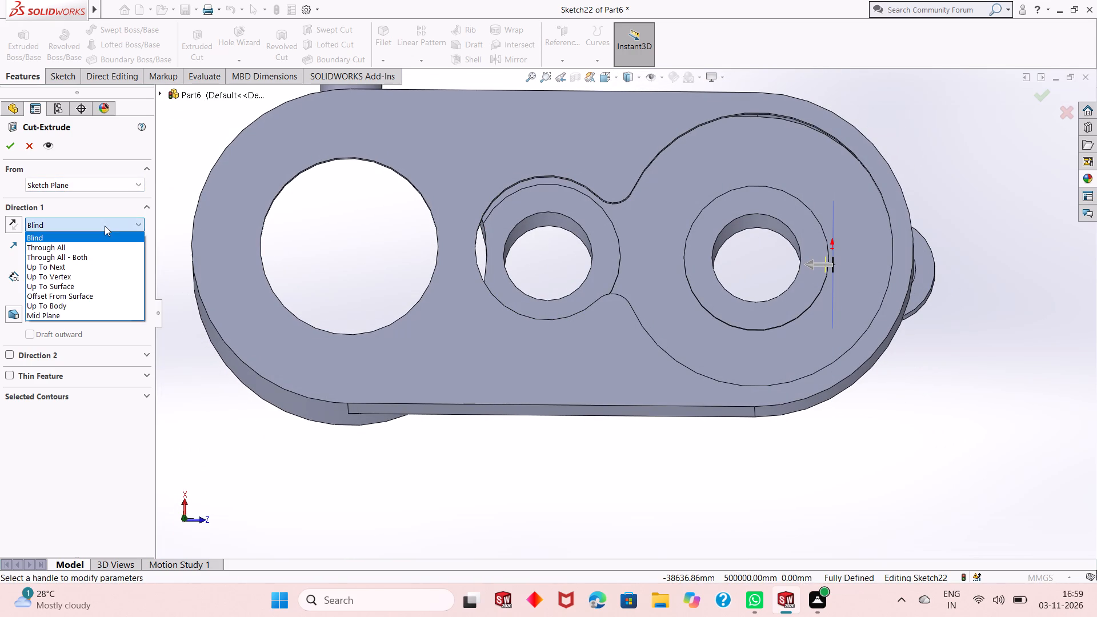
left_click(101, 288)
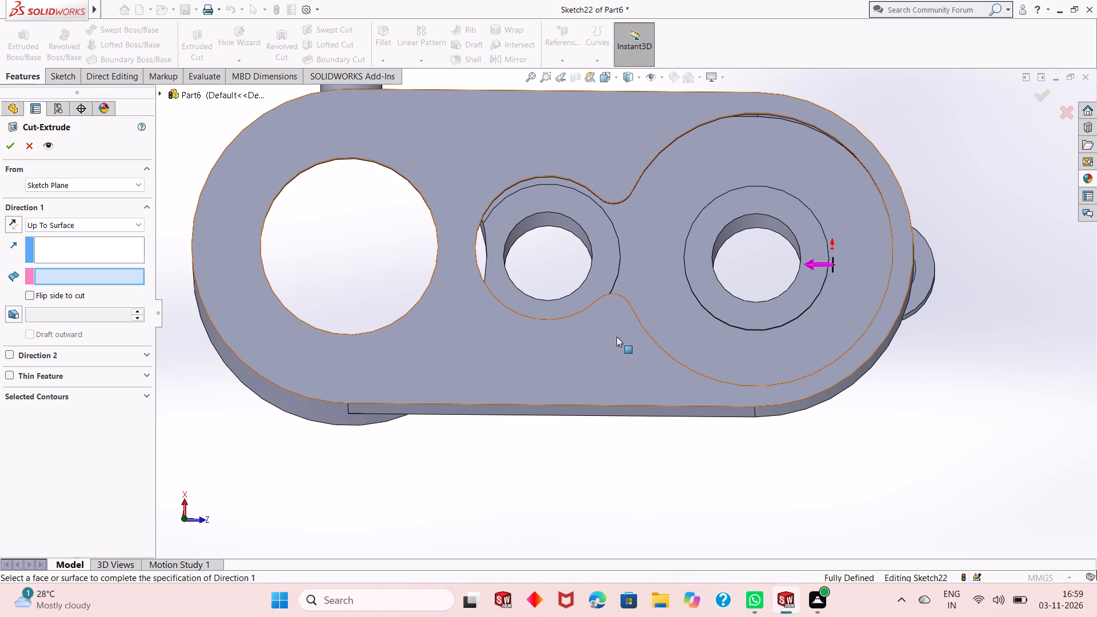
middle_click_drag(619, 338, 643, 333)
left_click(581, 261)
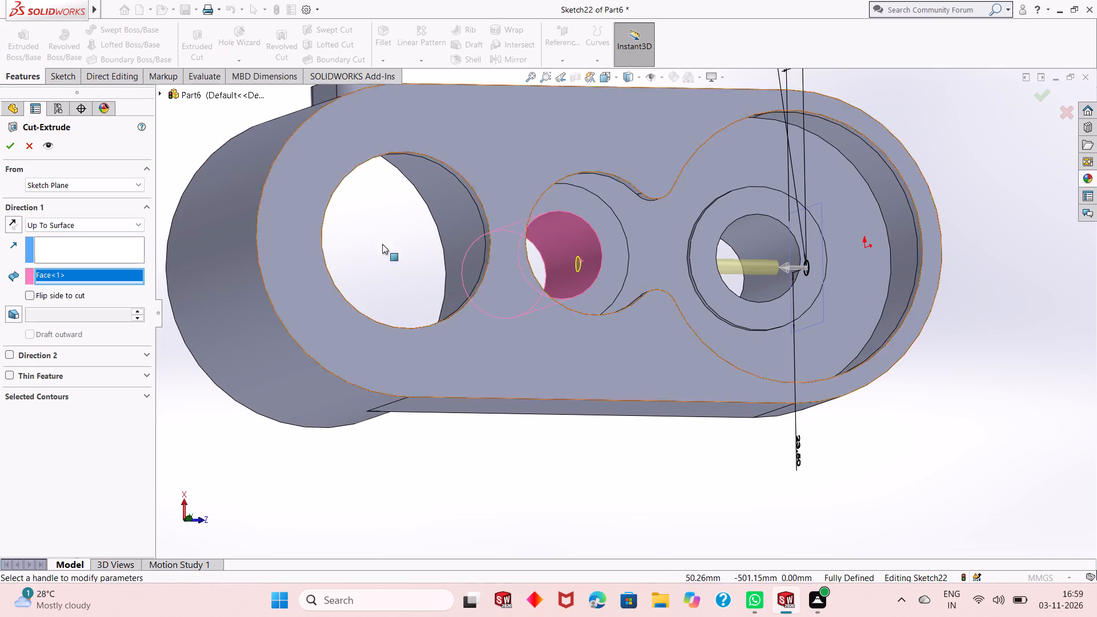
left_click(9, 151)
Examine the new cross hole inside the two smaller bores and the outer side of the housing.
middle_click_drag(679, 330, 660, 349)
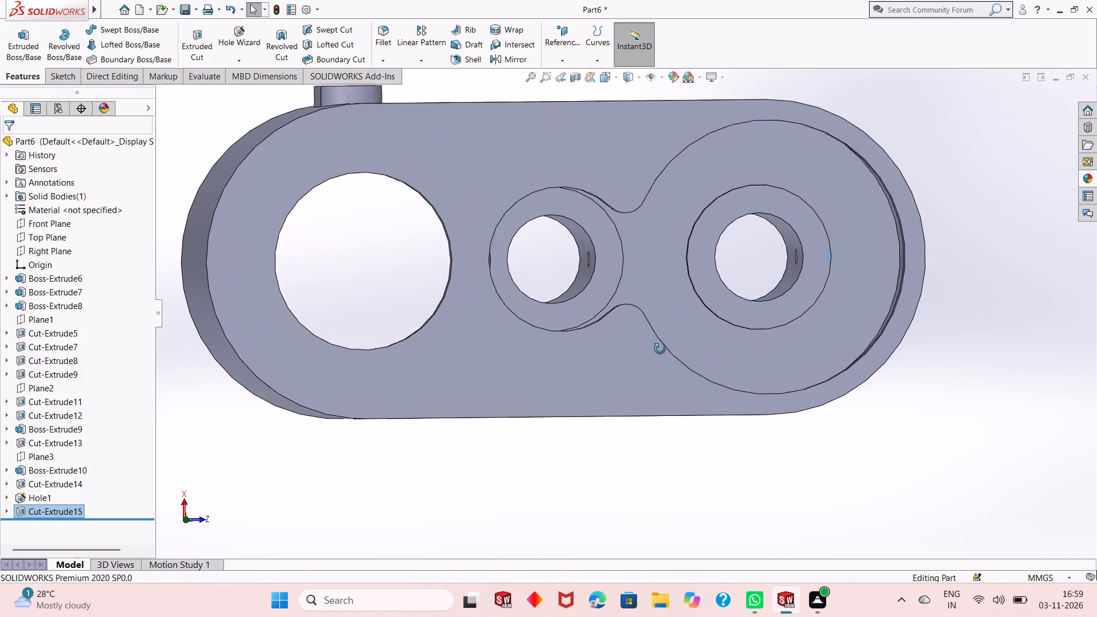
middle_click_drag(660, 349, 673, 289)
left_click(792, 415)
middle_click_drag(640, 289, 640, 347)
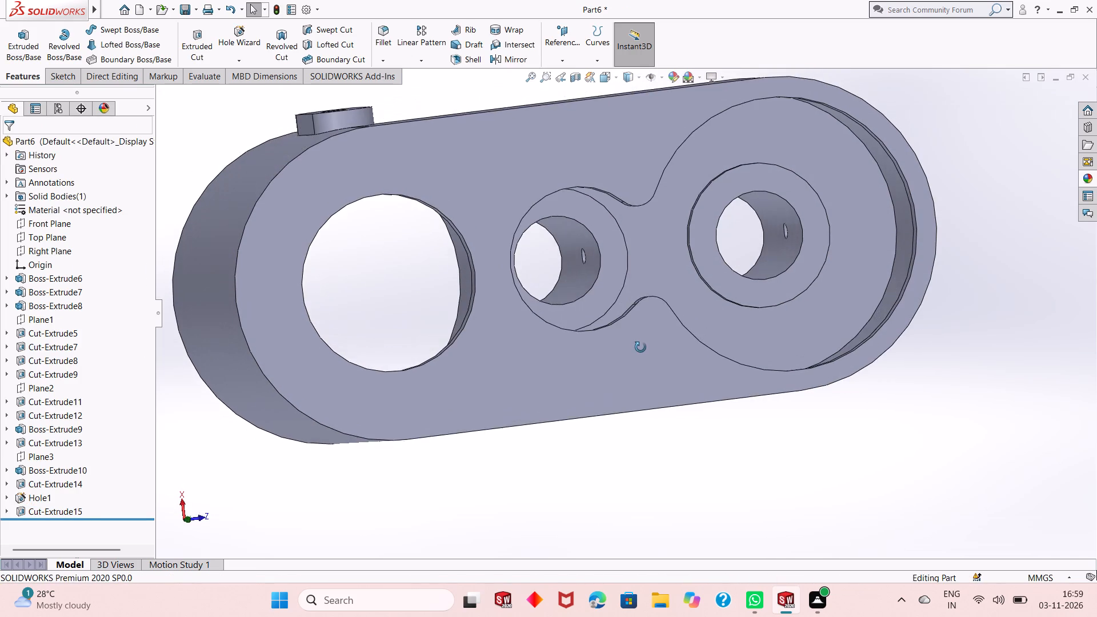
middle_click_drag(640, 347, 612, 255)
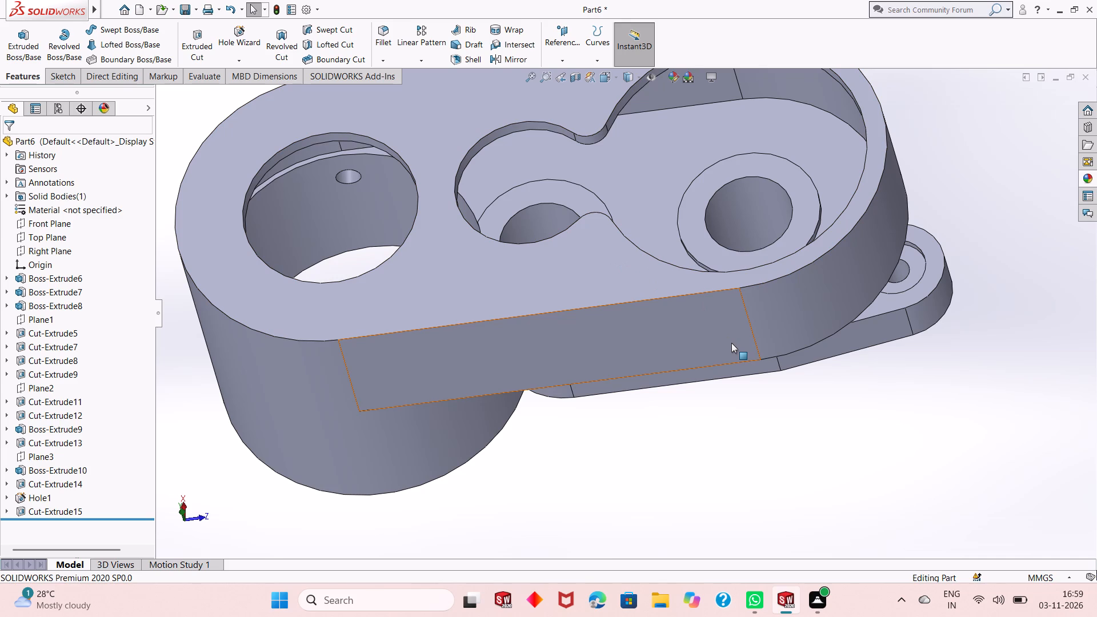
scroll(658, 442, "down", 1)
middle_click_drag(658, 442, 661, 423)
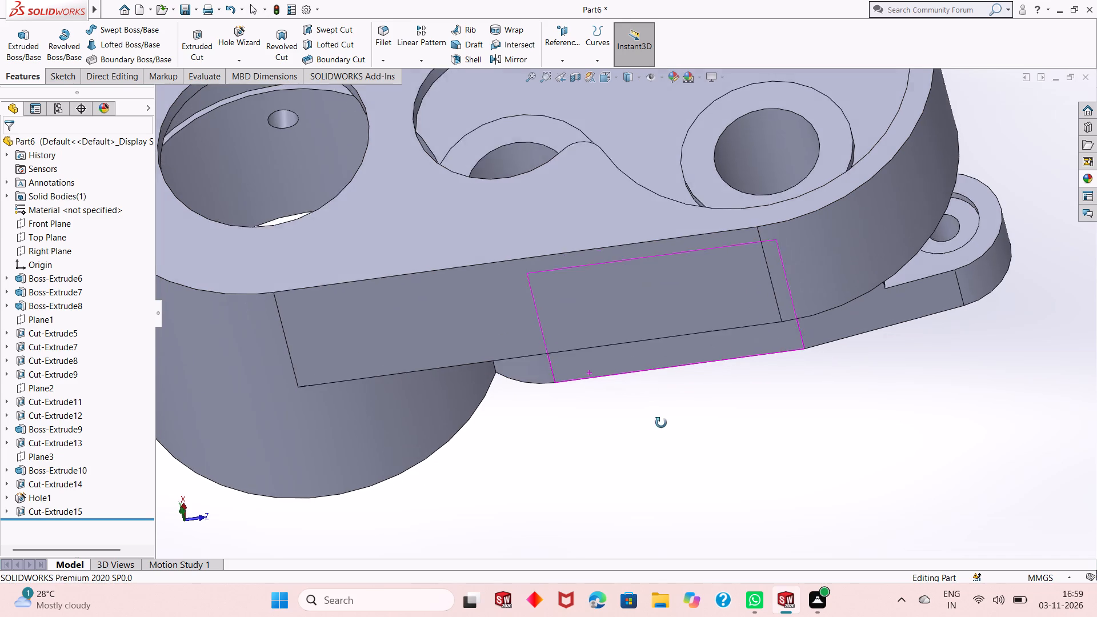
middle_click_drag(661, 423, 683, 376)
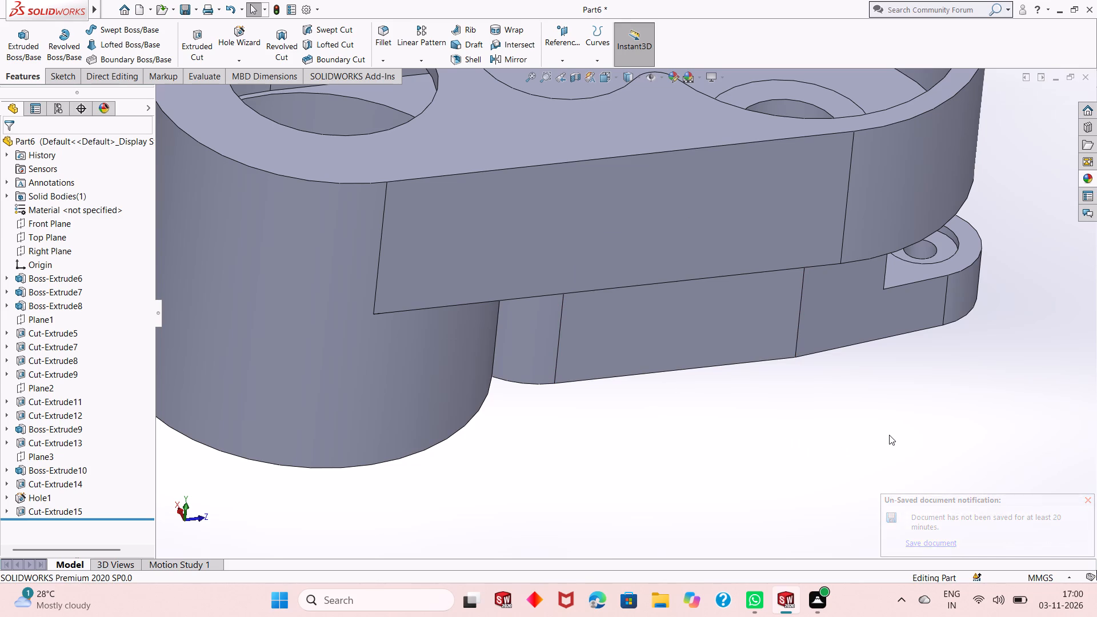
Apply a section view of the housing through the Right Plane.
left_click(572, 82)
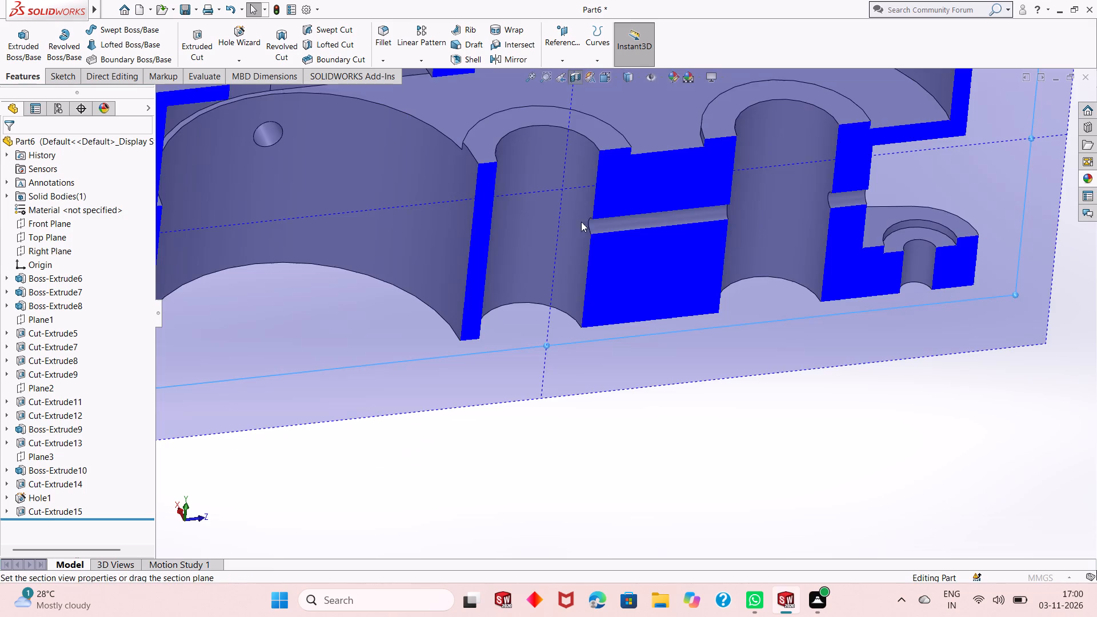
middle_click_drag(631, 351, 620, 259)
scroll(619, 256, "up", 4)
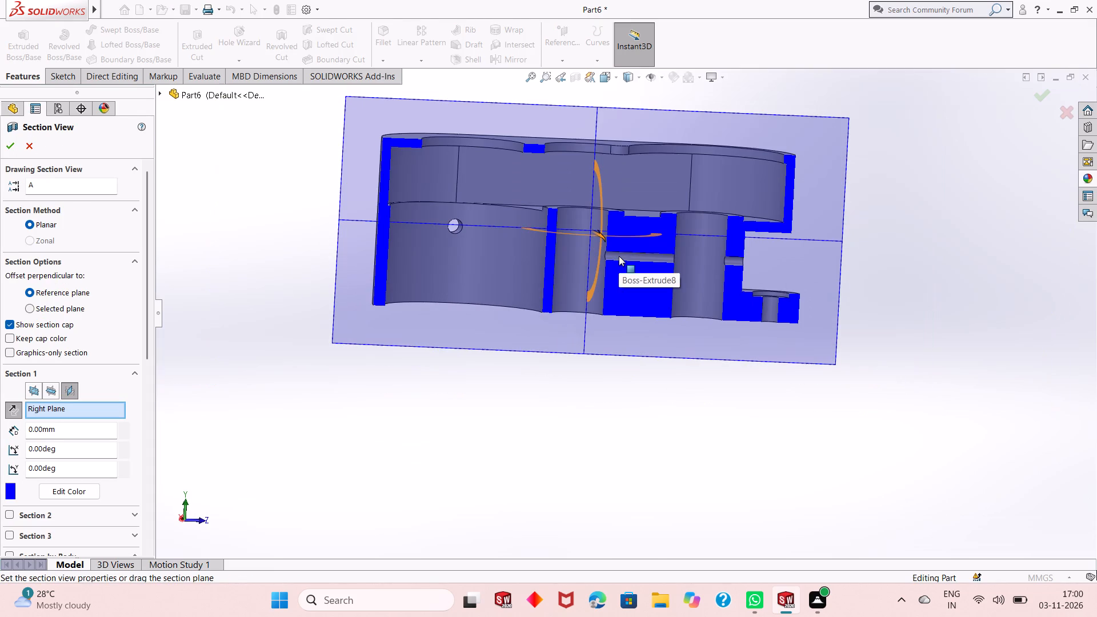
left_click(9, 145)
scroll(600, 137, "down", 2)
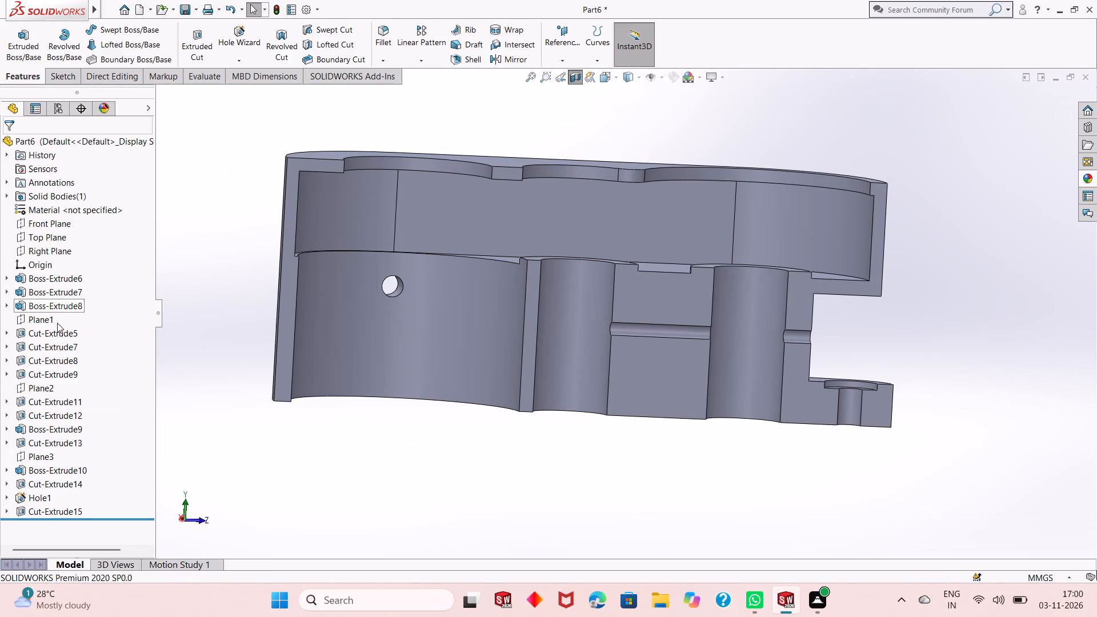
Start a sketch on the Right Plane and draw a circle about 9.8 mm in diameter over the middle bore.
left_click(59, 255)
left_click(69, 234)
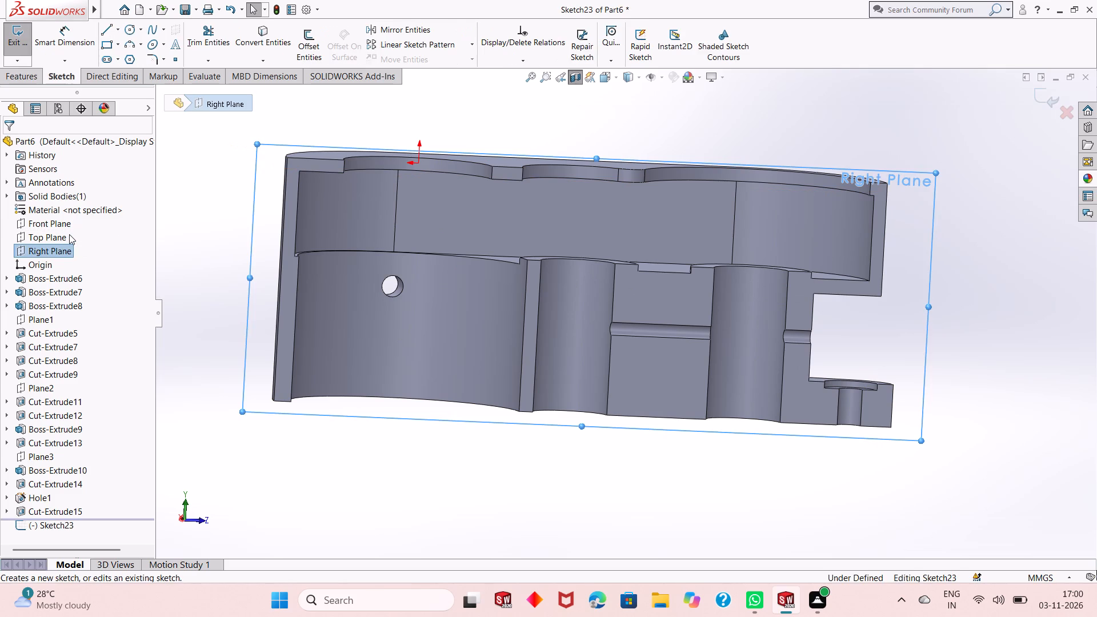
key("ctrl+8")
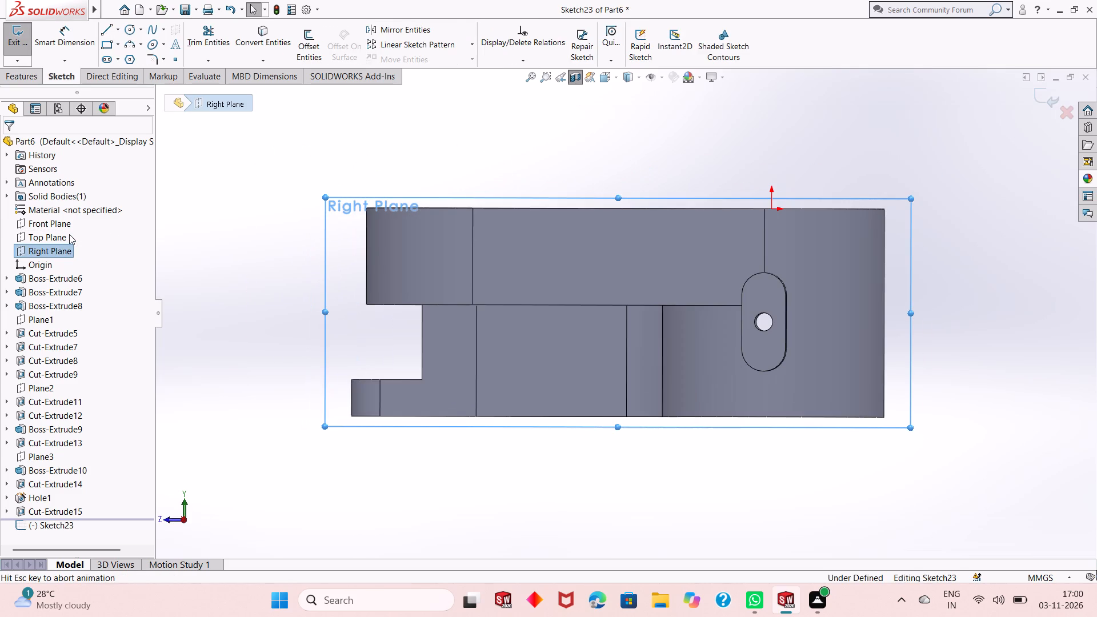
key("ctrl+8")
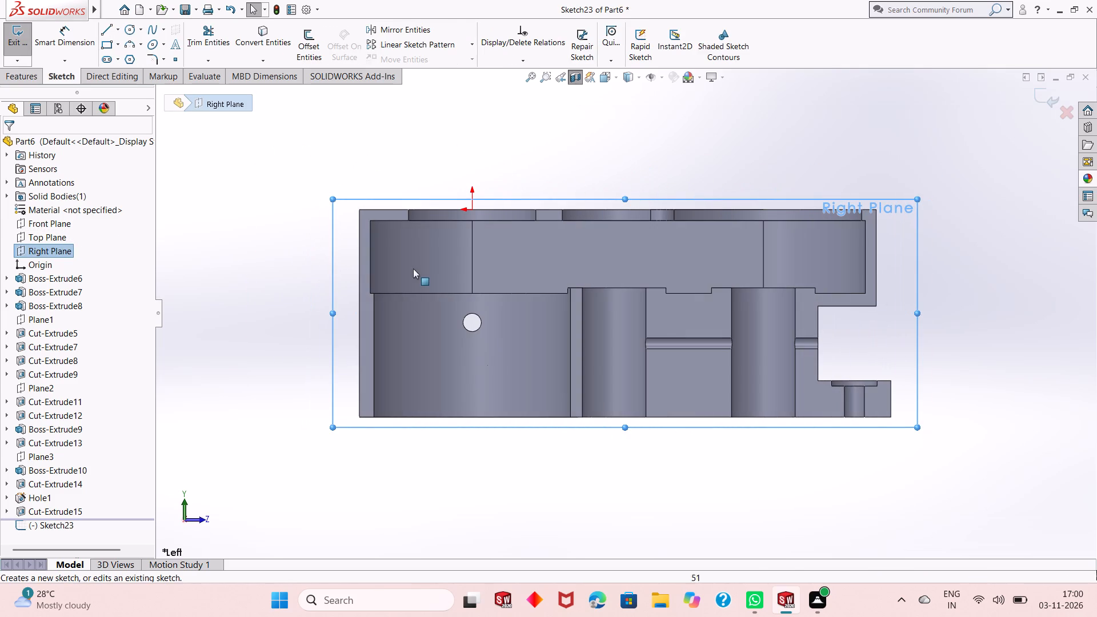
left_click(613, 150)
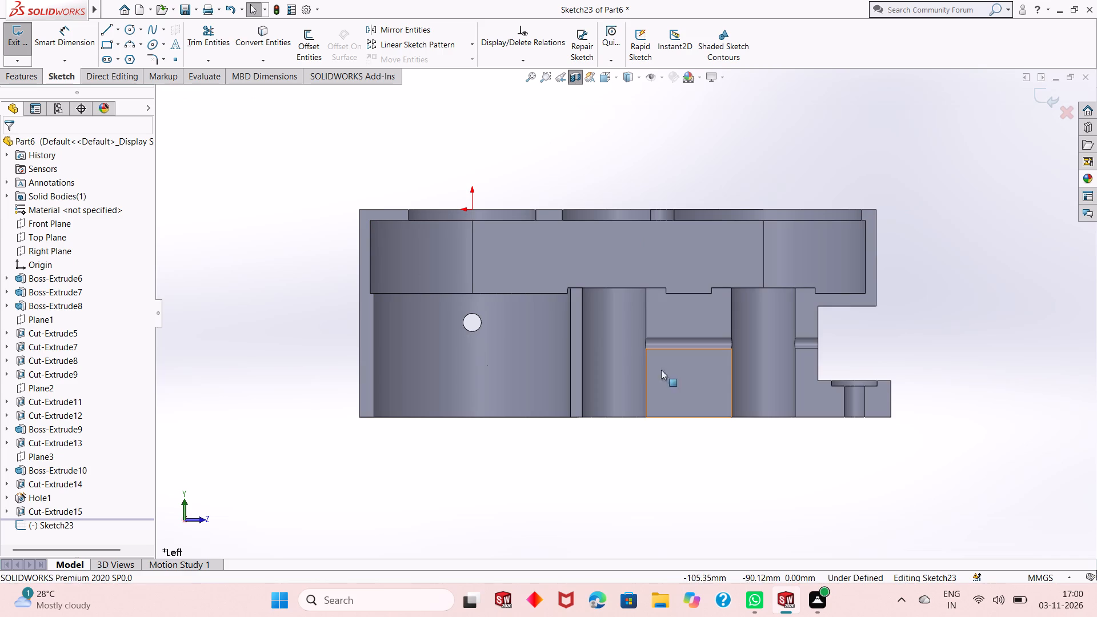
scroll(609, 344, "down", 1)
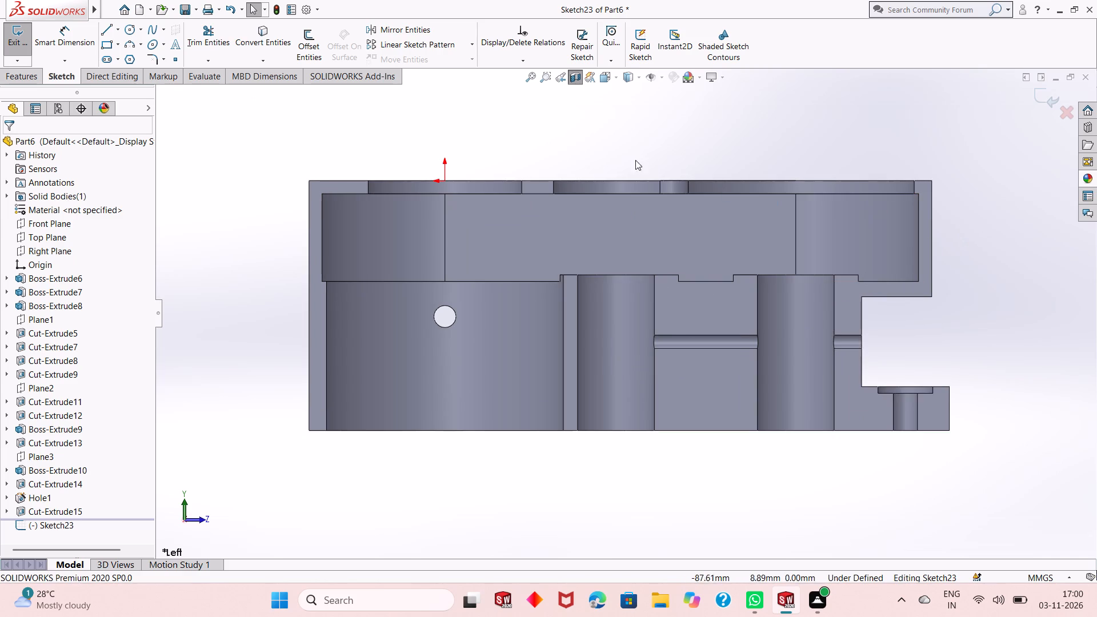
left_click(130, 29)
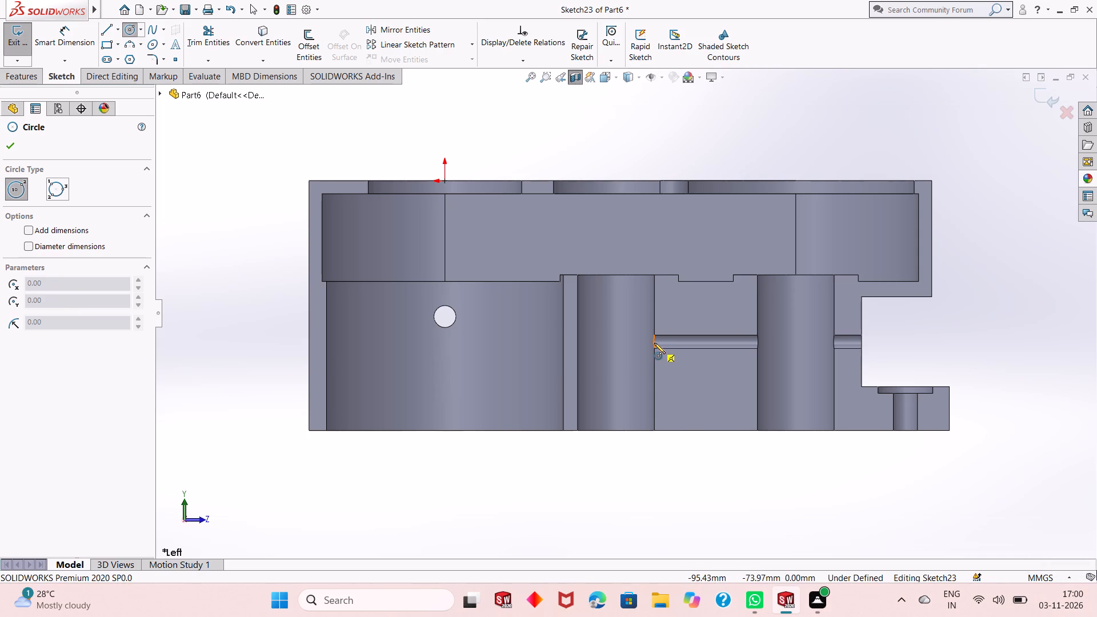
left_click(613, 341)
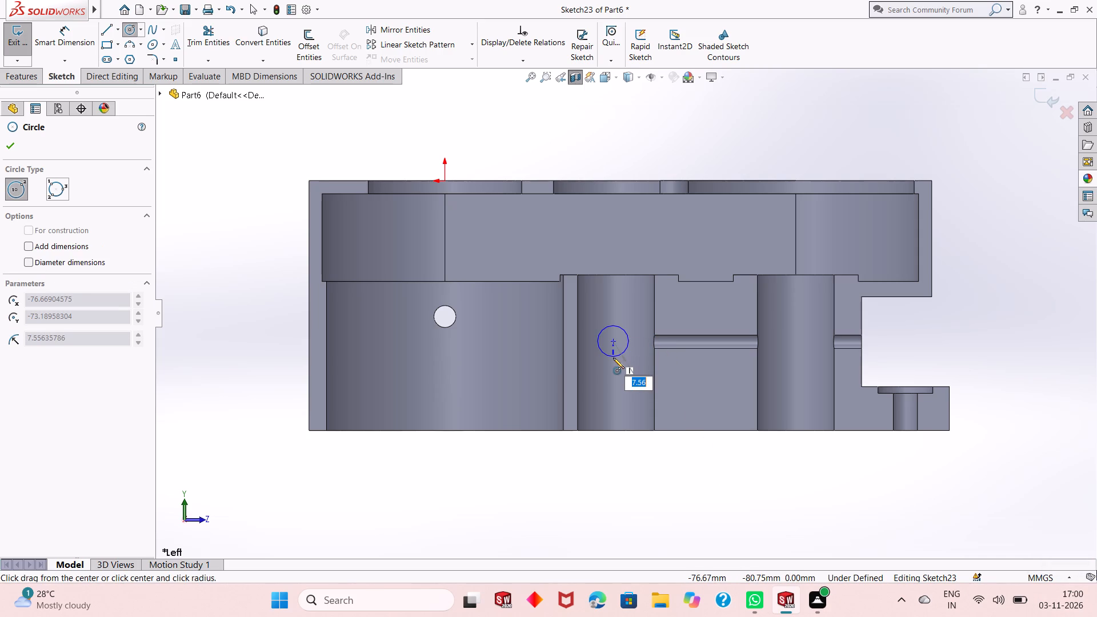
left_click(619, 350)
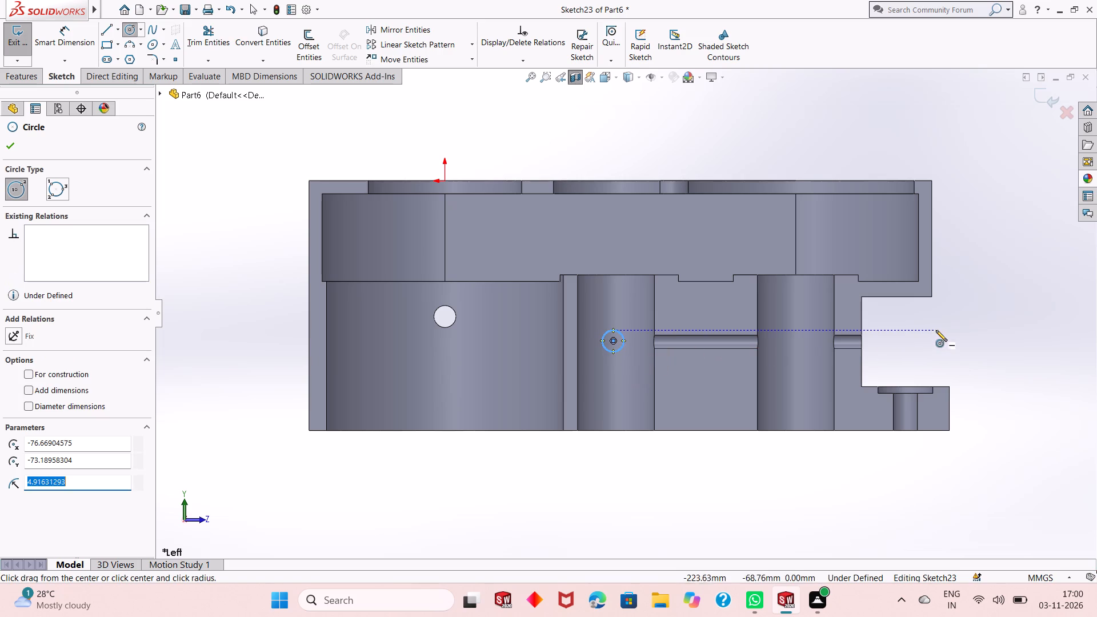
right_click(936, 330)
left_click(962, 338)
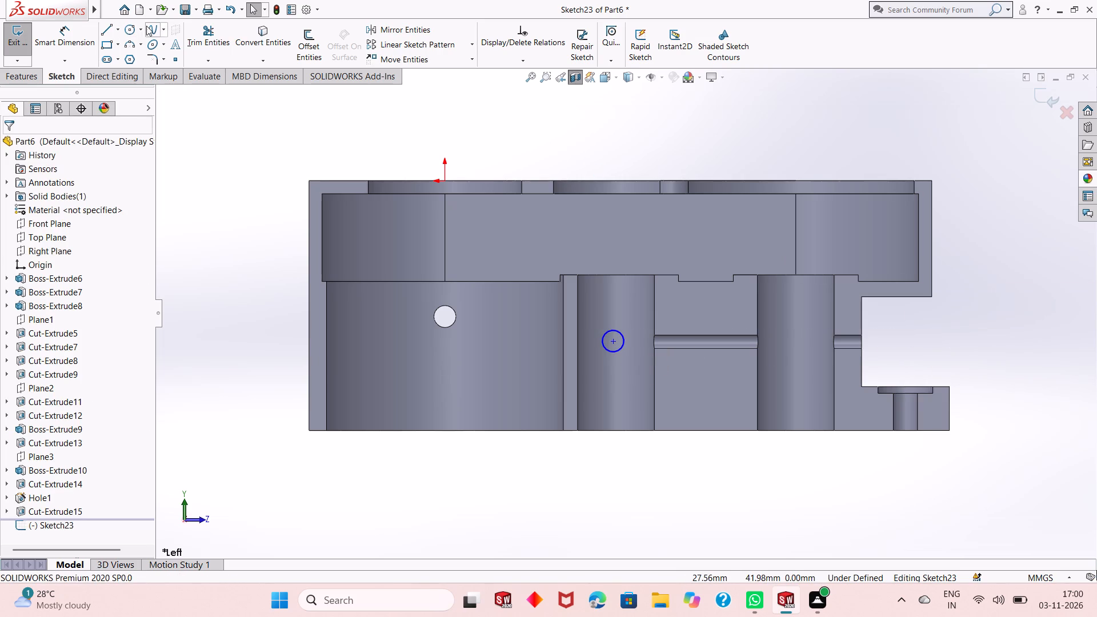
Set the circle's diameter to 8 mm.
left_click(71, 49)
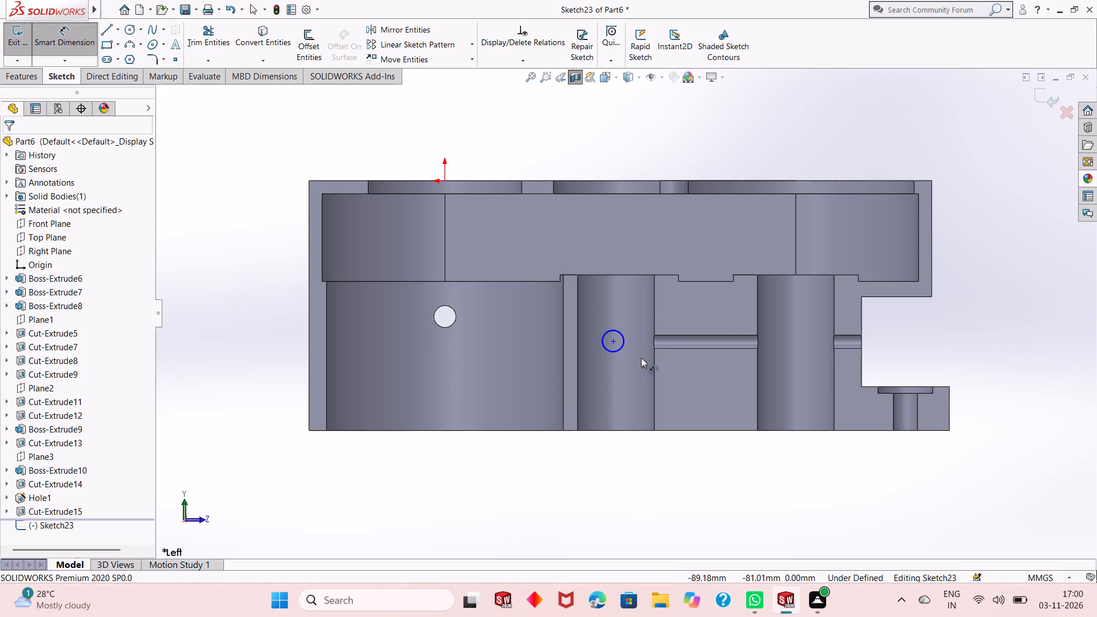
left_click(624, 337)
left_click(783, 482)
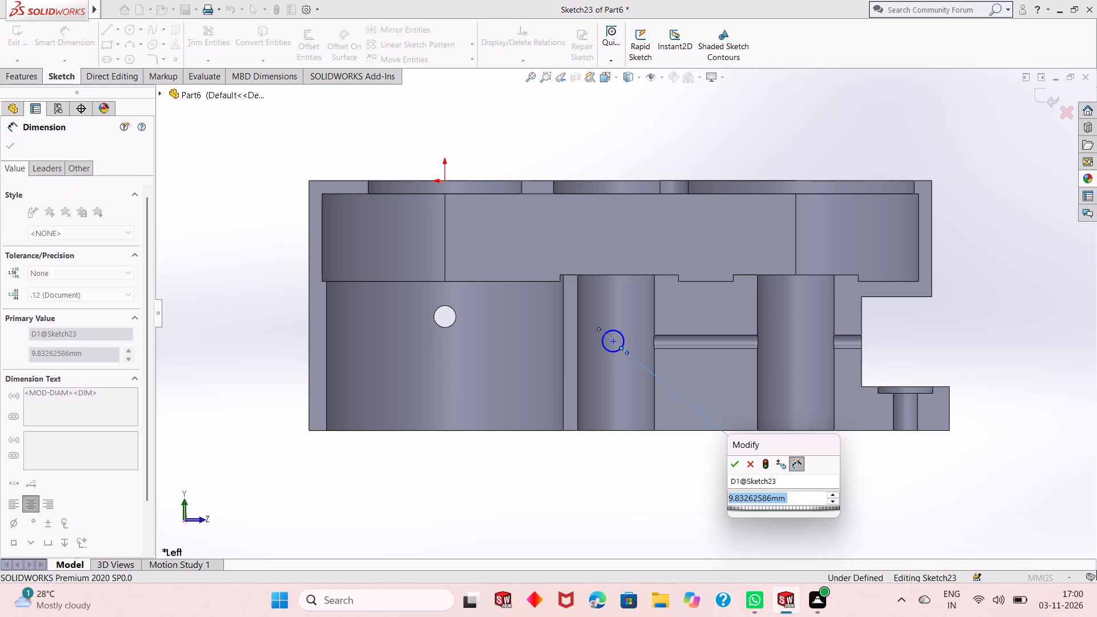
key("8")
key("Return")
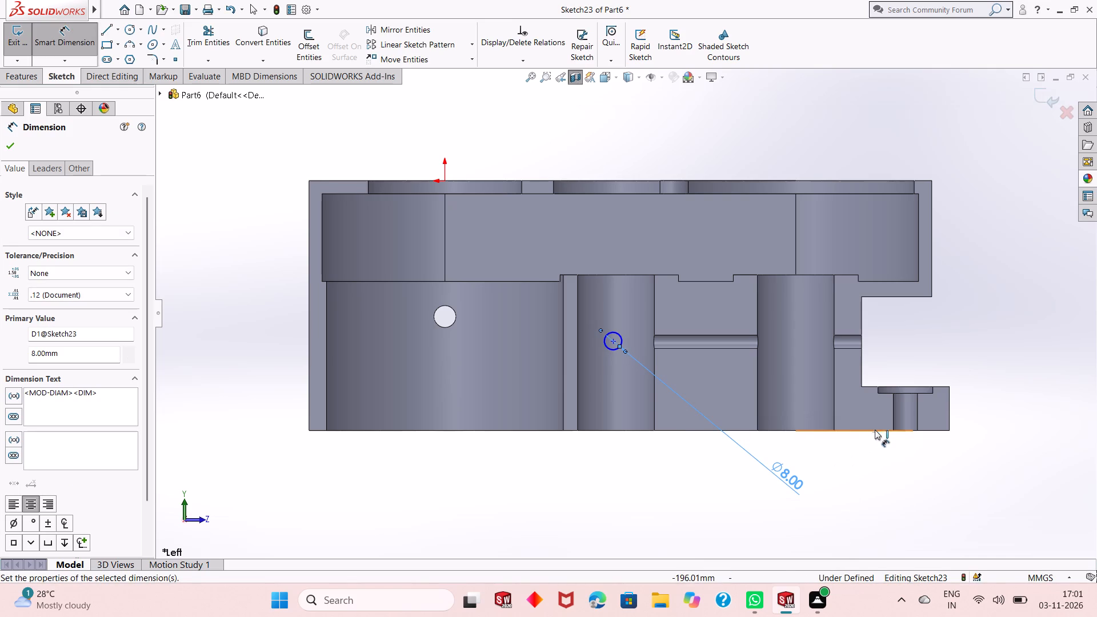
Set the horizontal distance from the circle's centre to the centre of the neighbouring bore's bottom edge, toward the stepped end, to 82 mm.
left_click(613, 340)
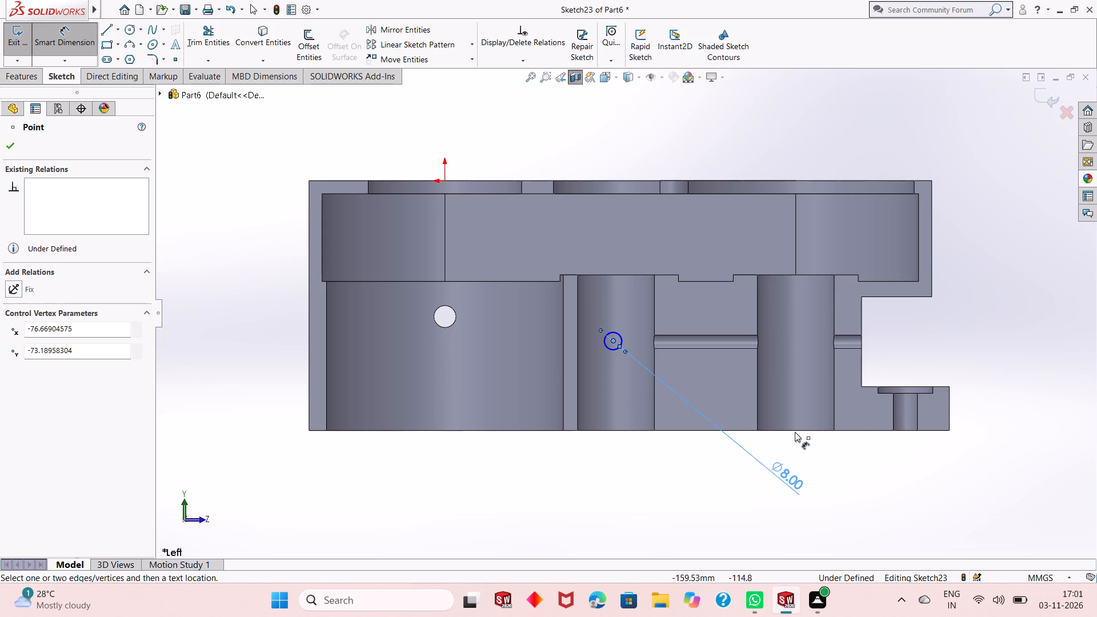
left_click(795, 432)
left_click(691, 473)
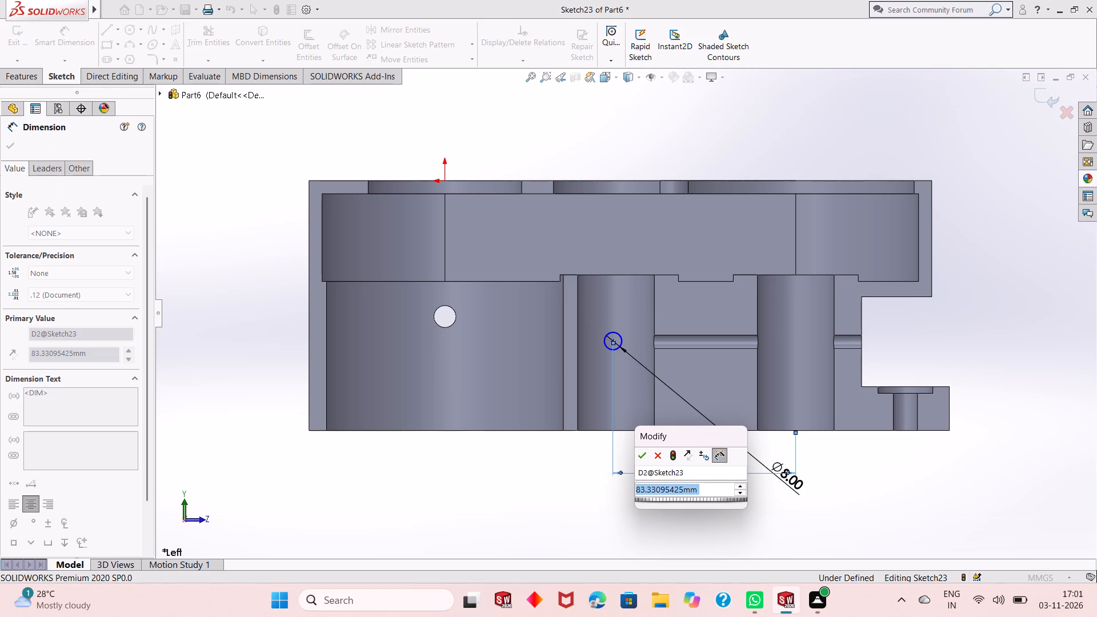
type("82")
key("Return")
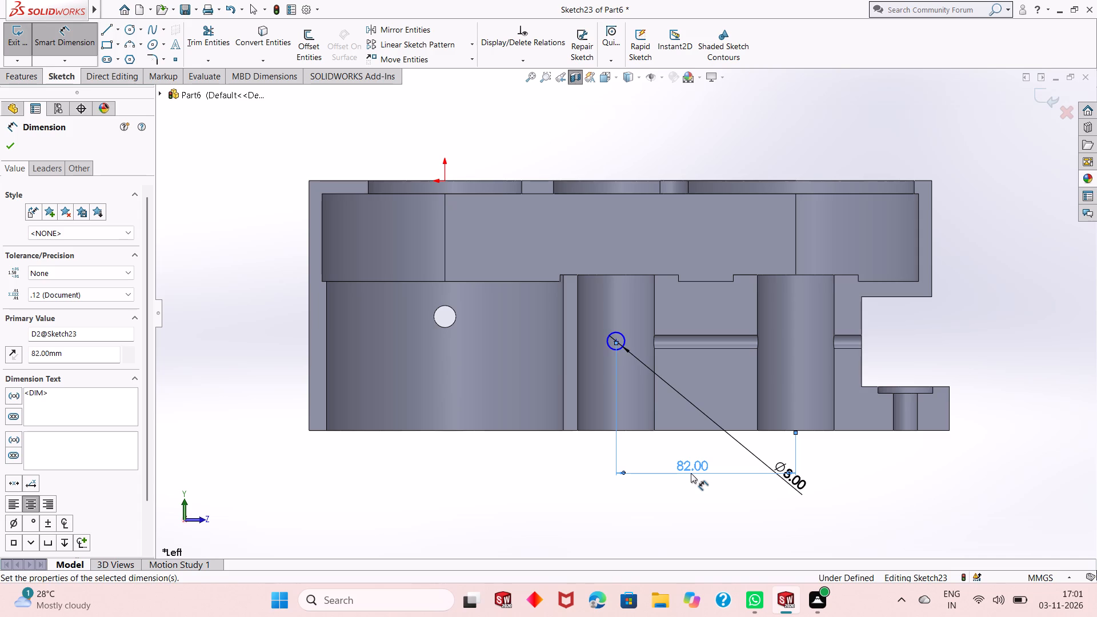
Set the vertical distance from the circle's centre to the housing's bottom edge to 40 mm.
left_click(618, 340)
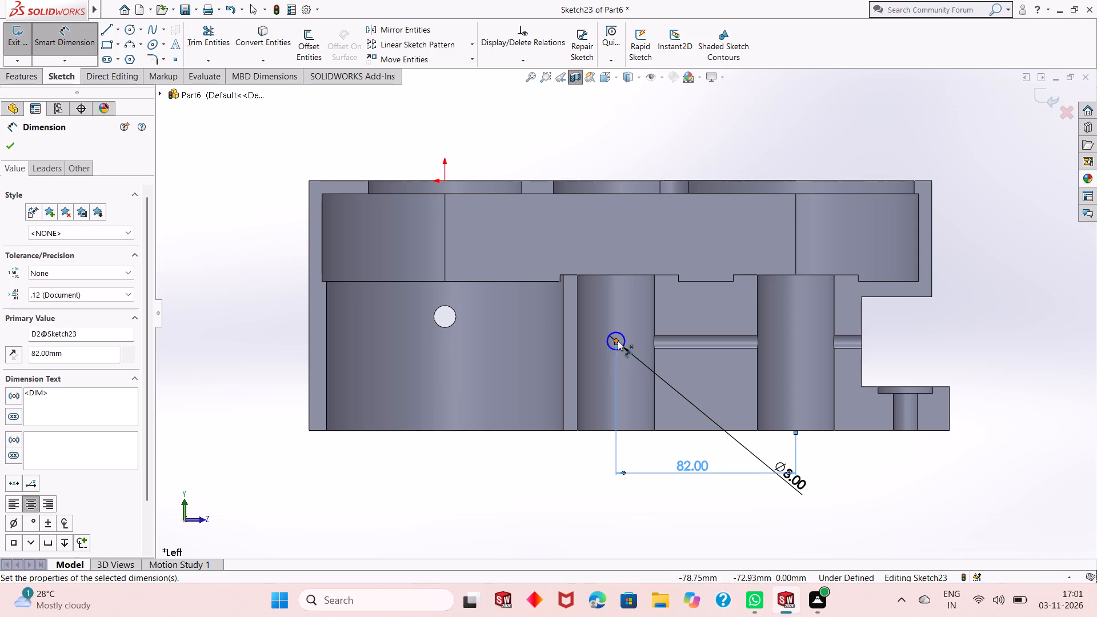
left_click(639, 431)
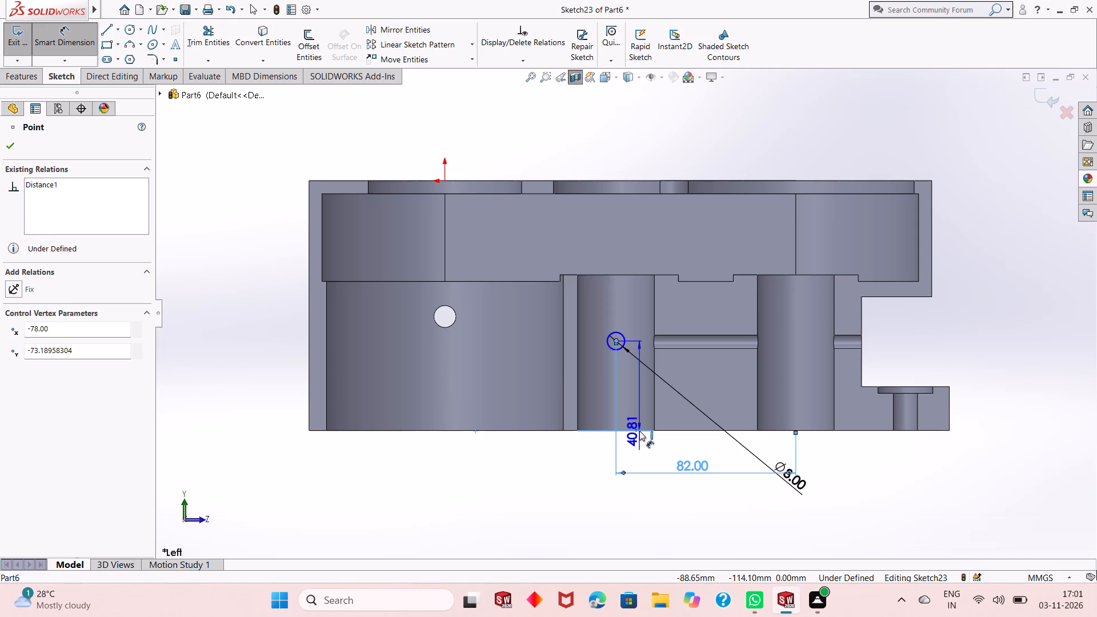
left_click(1012, 391)
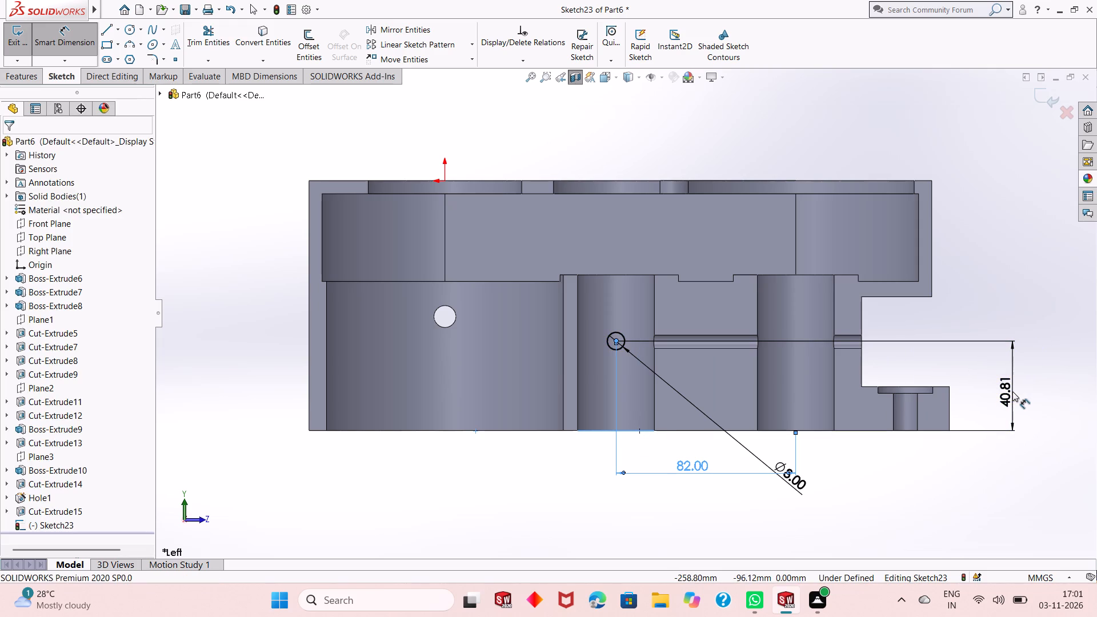
type("40")
key("Return")
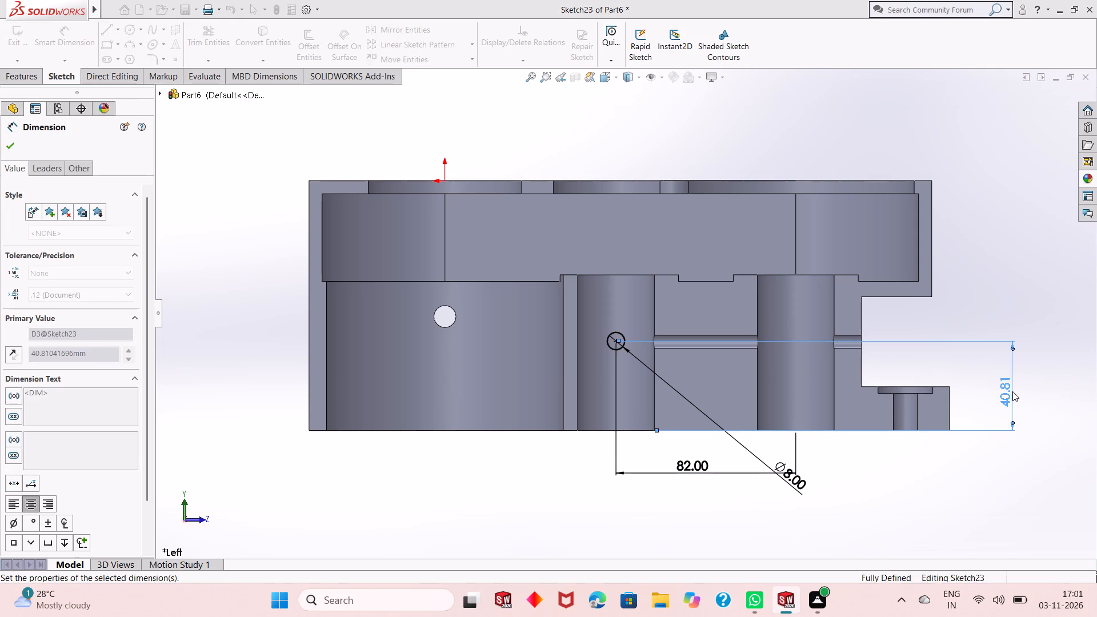
left_click(223, 283)
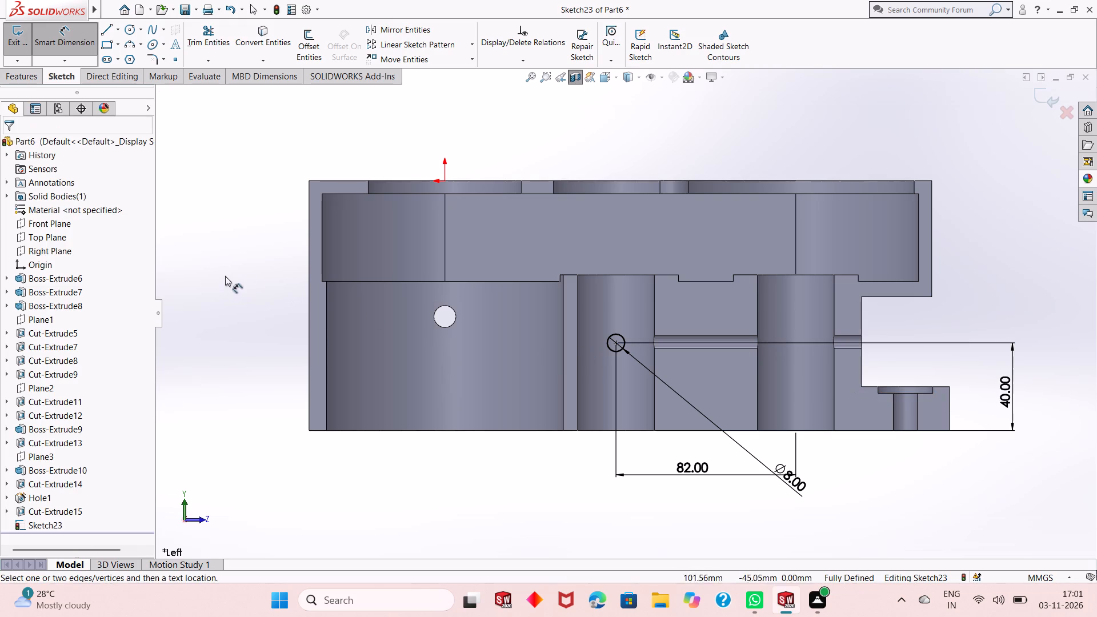
Extrude-cut the 8 mm circle in the reversed direction with Up To Next, through the housing's side wall.
left_click(18, 76)
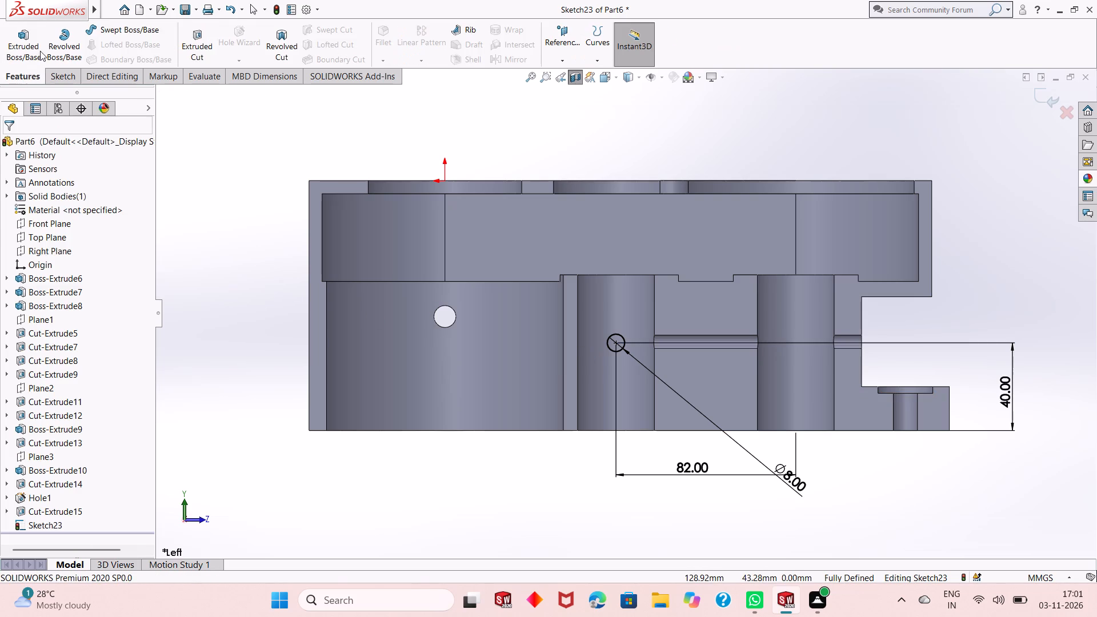
left_click(197, 42)
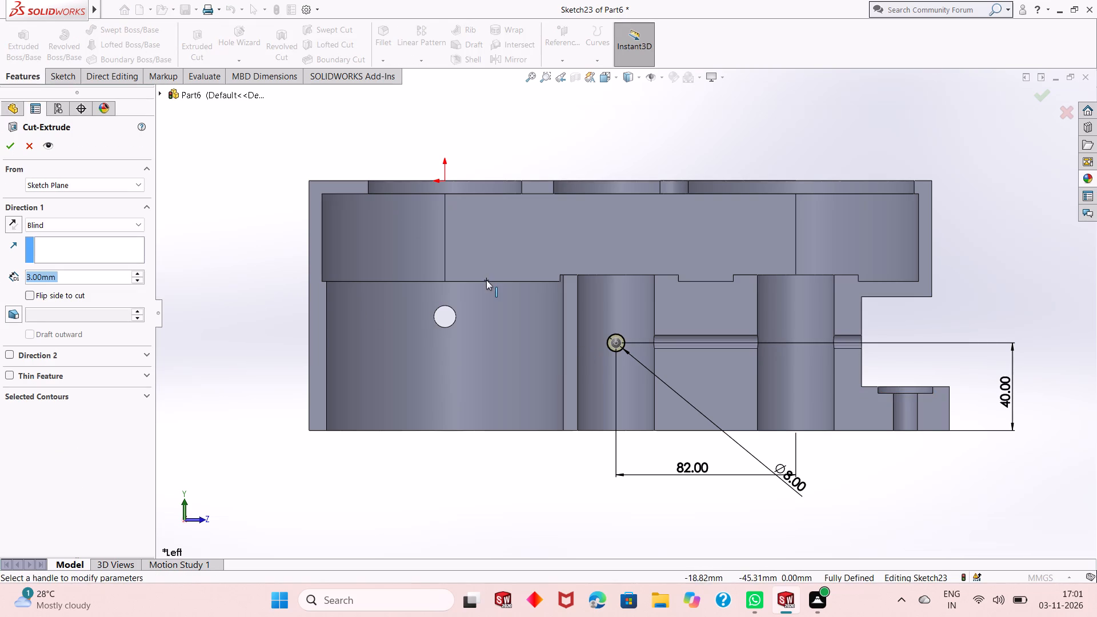
scroll(709, 385, "up", 1)
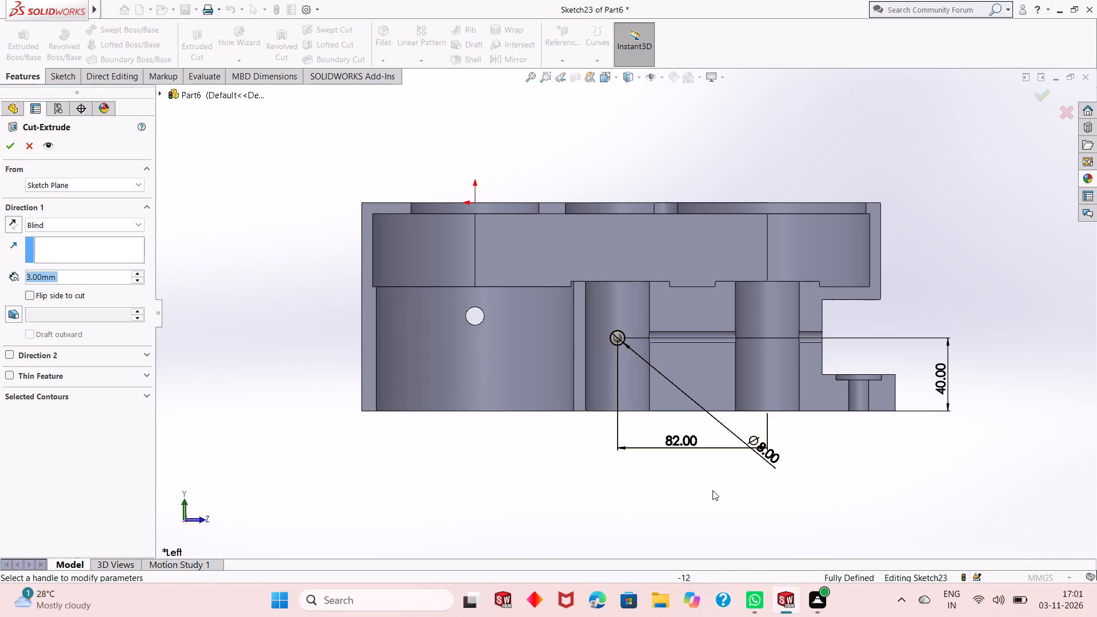
middle_click_drag(565, 399, 630, 380)
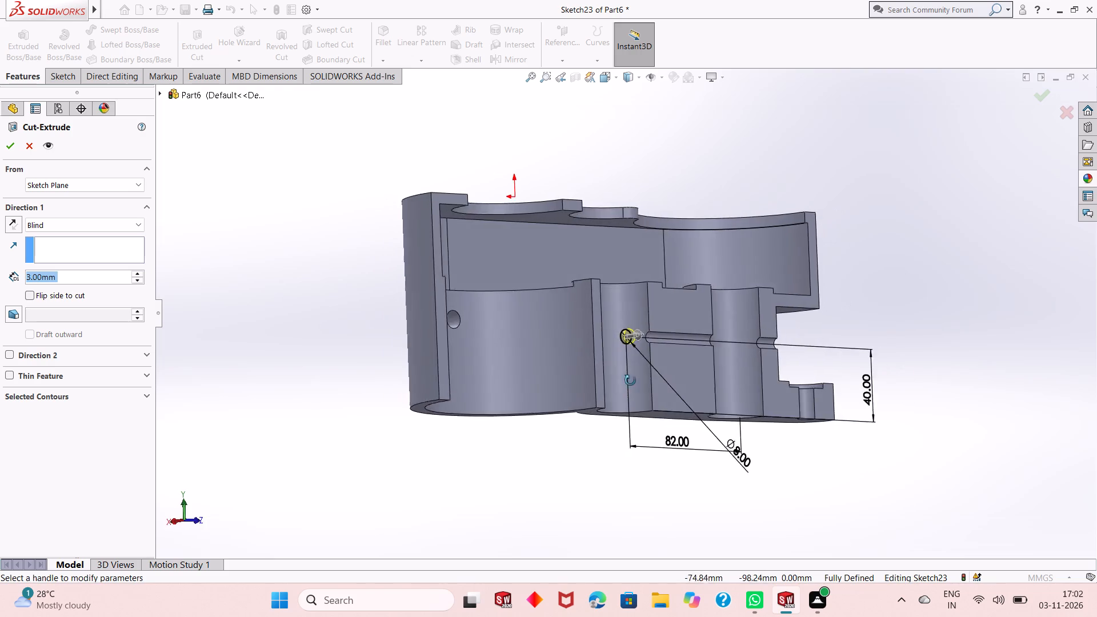
middle_click_drag(630, 380, 671, 453)
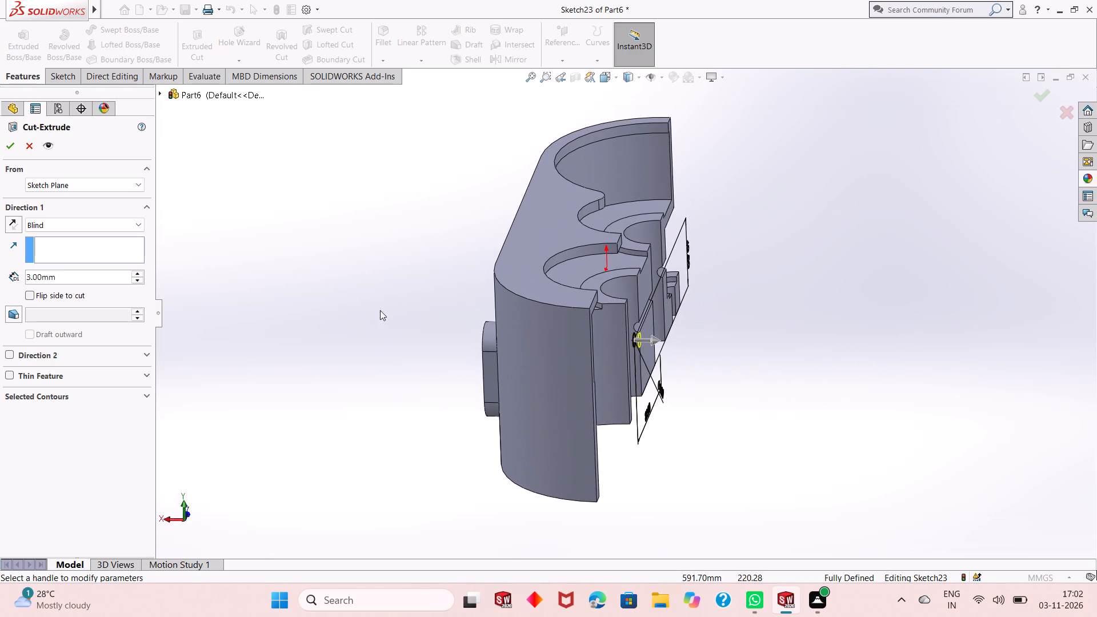
left_click(12, 226)
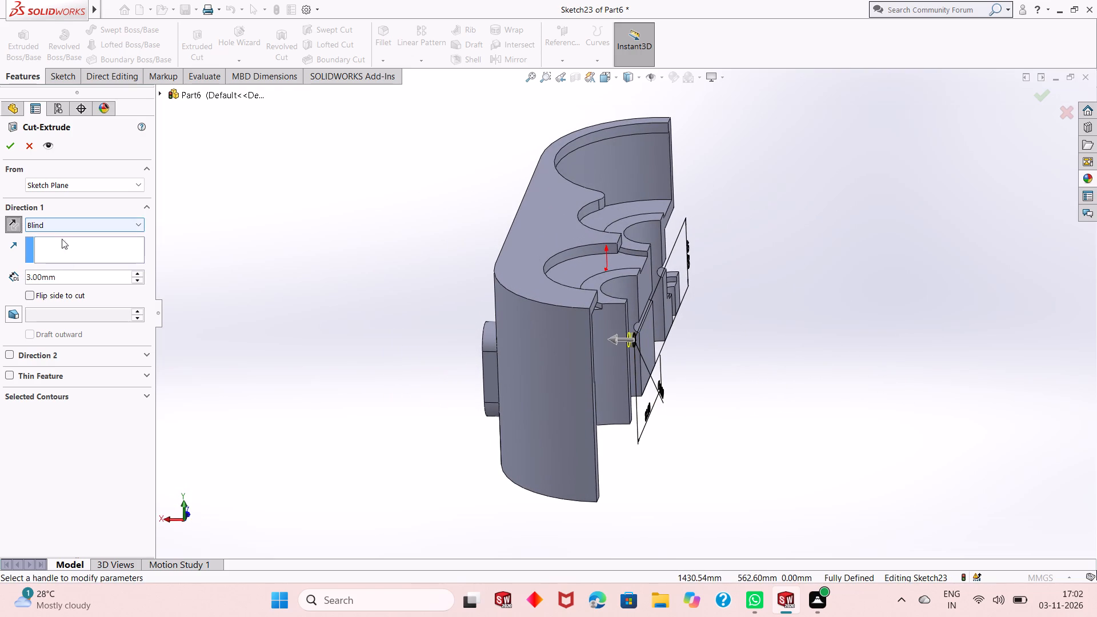
left_click(100, 229)
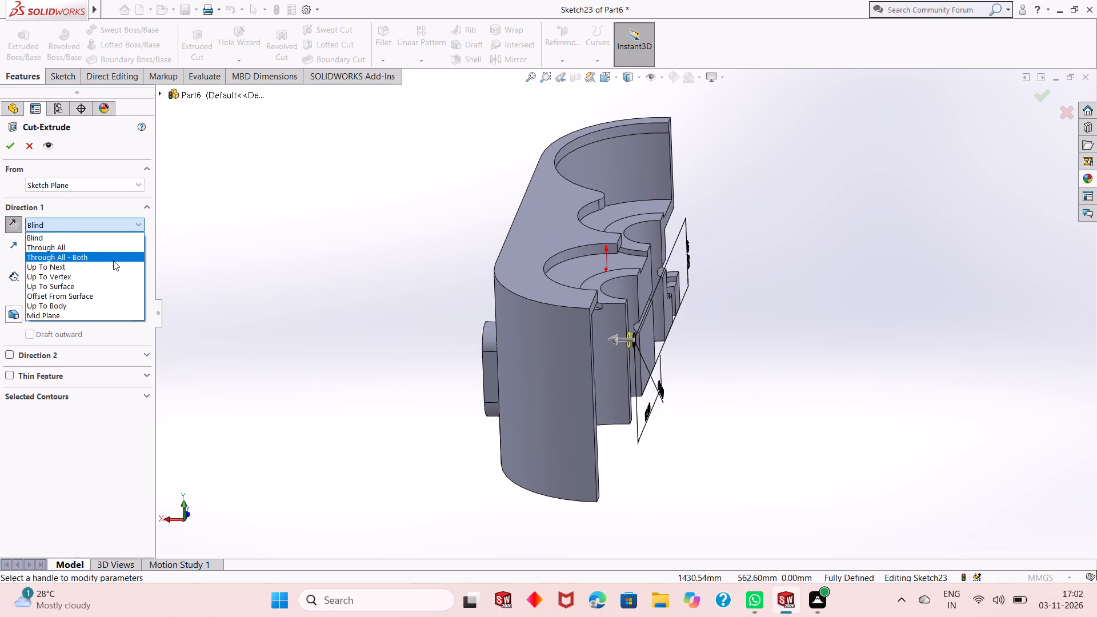
left_click(114, 267)
middle_click_drag(253, 310, 340, 303)
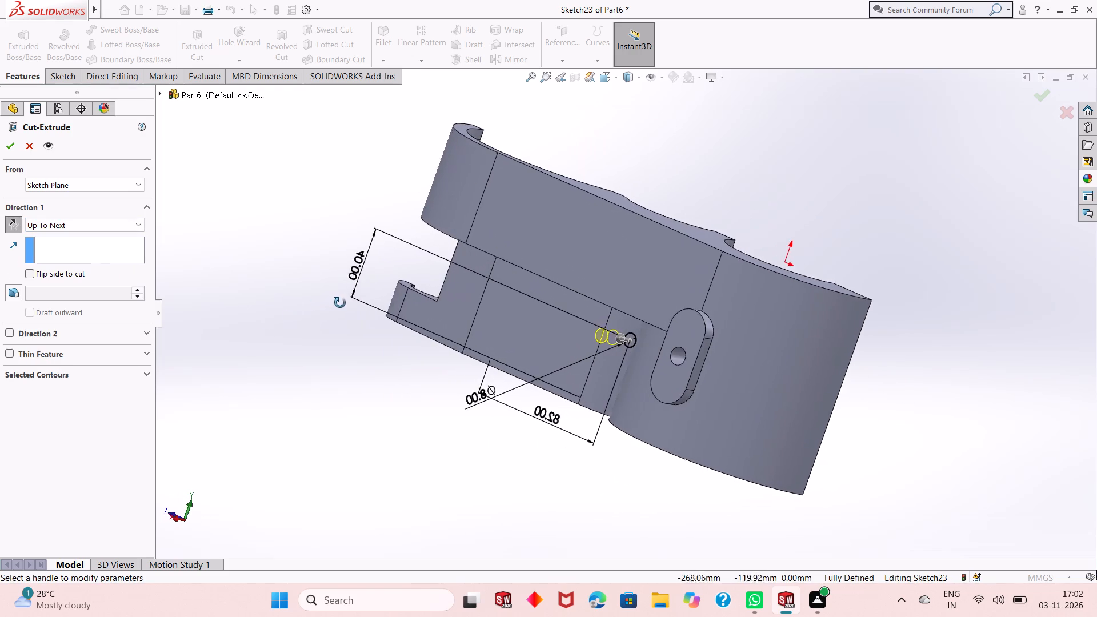
middle_click_drag(340, 303, 343, 312)
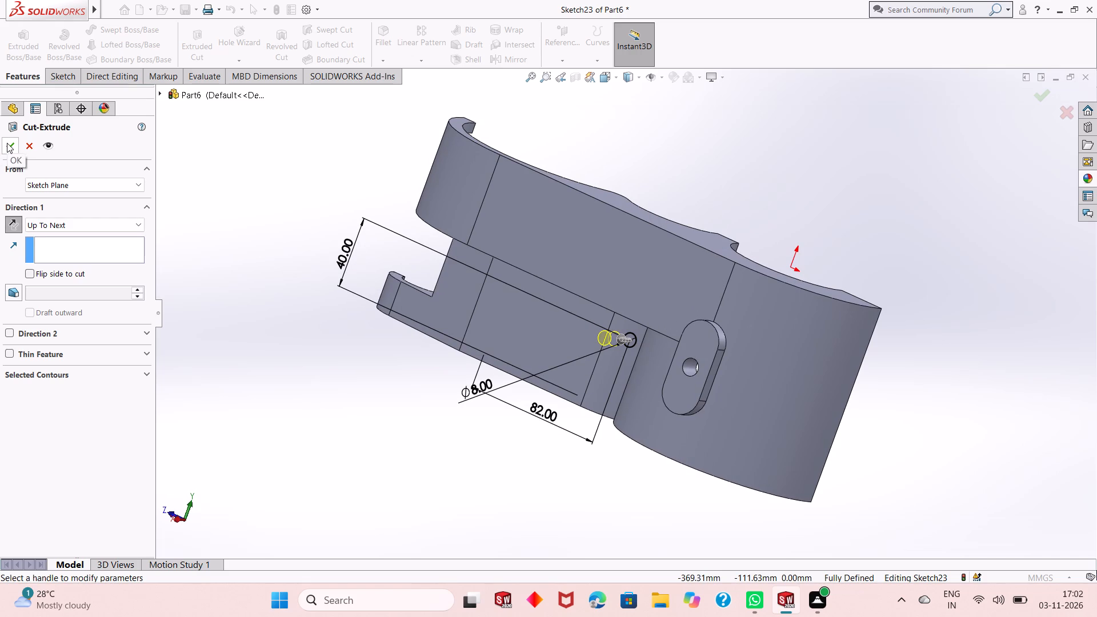
left_click(7, 143)
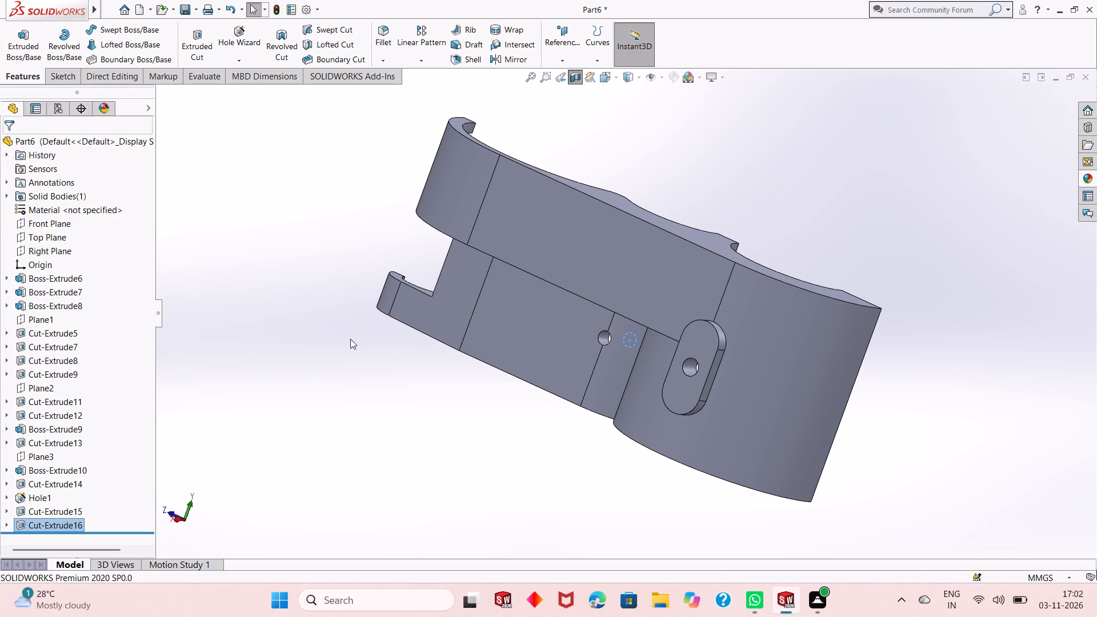
Examine the new side hole from outside and inside the housing, keeping the section view along the Right Plane.
middle_click_drag(483, 392, 462, 405)
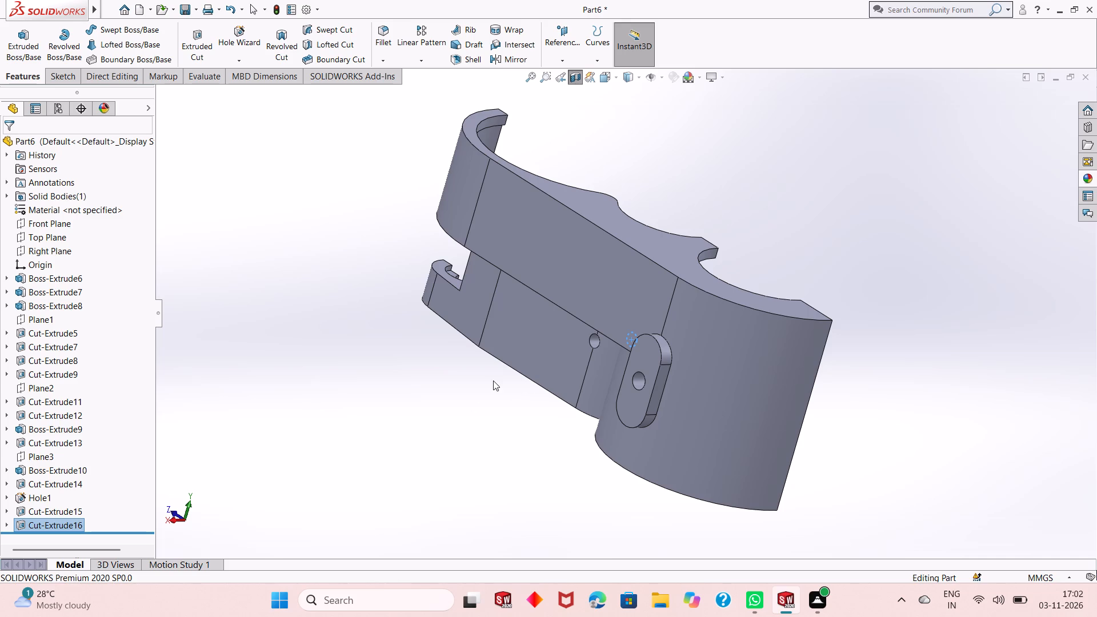
middle_click_drag(659, 394, 542, 338)
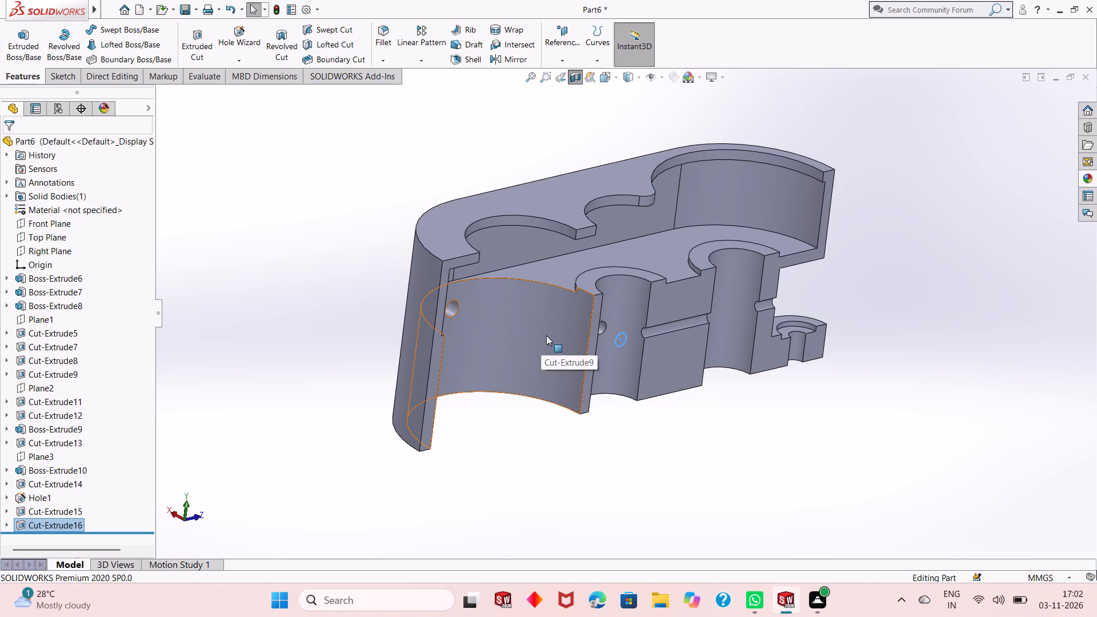
middle_click_drag(585, 346, 592, 348)
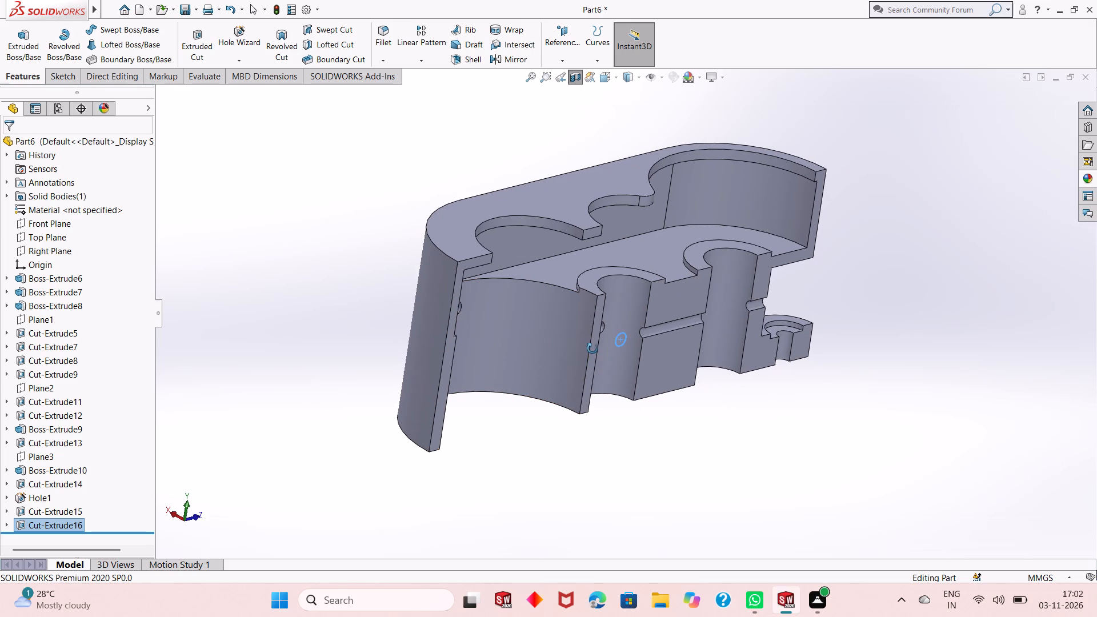
middle_click_drag(592, 348, 604, 351)
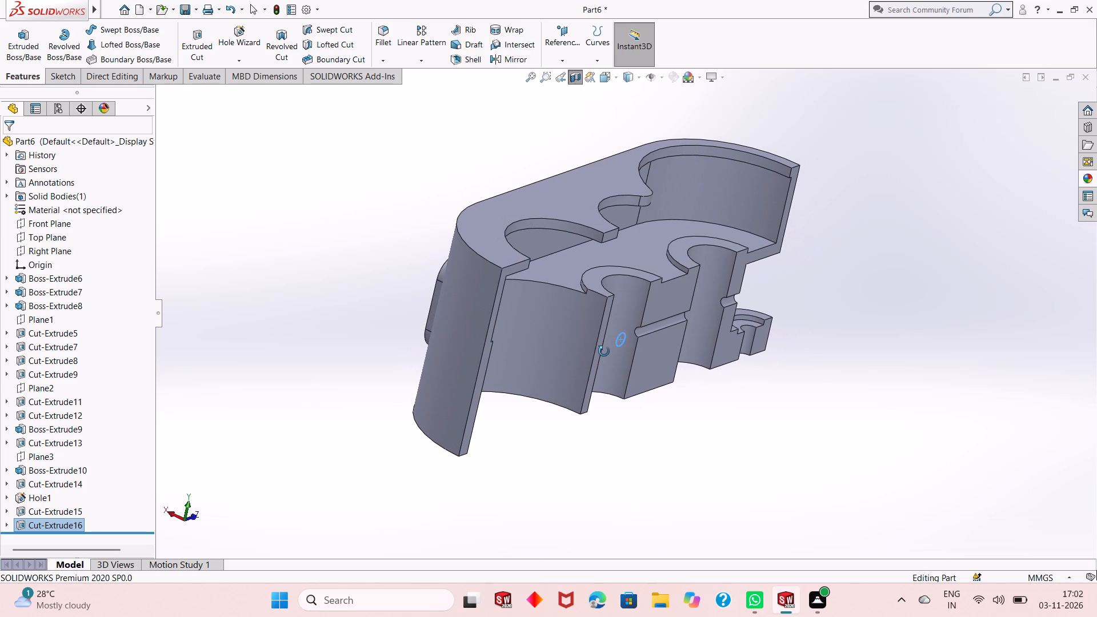
middle_click_drag(604, 351, 675, 354)
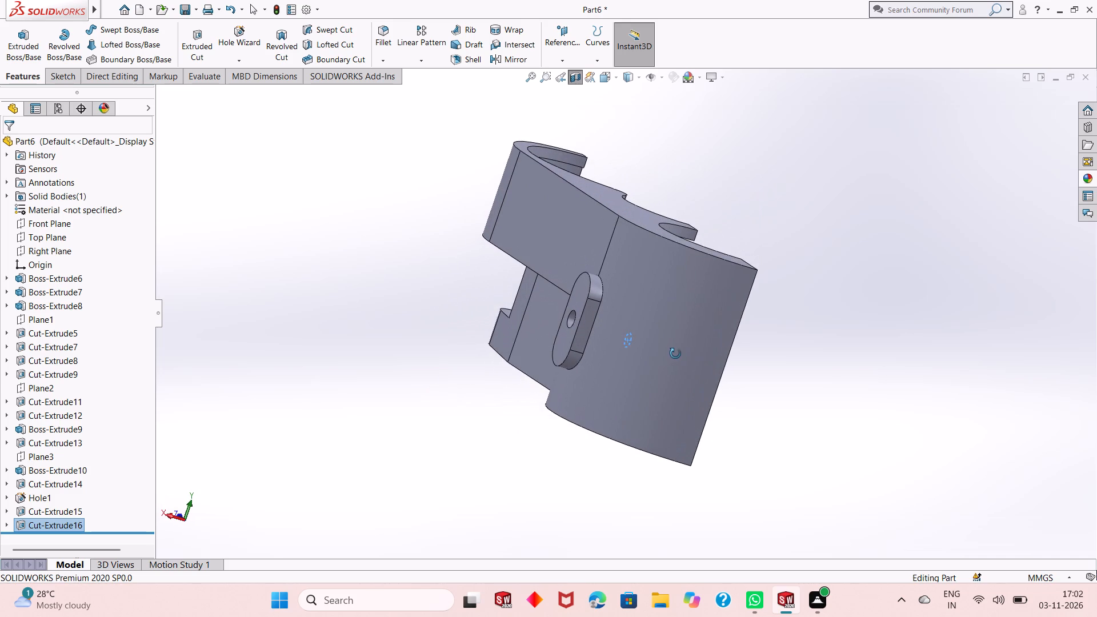
middle_click_drag(675, 354, 640, 346)
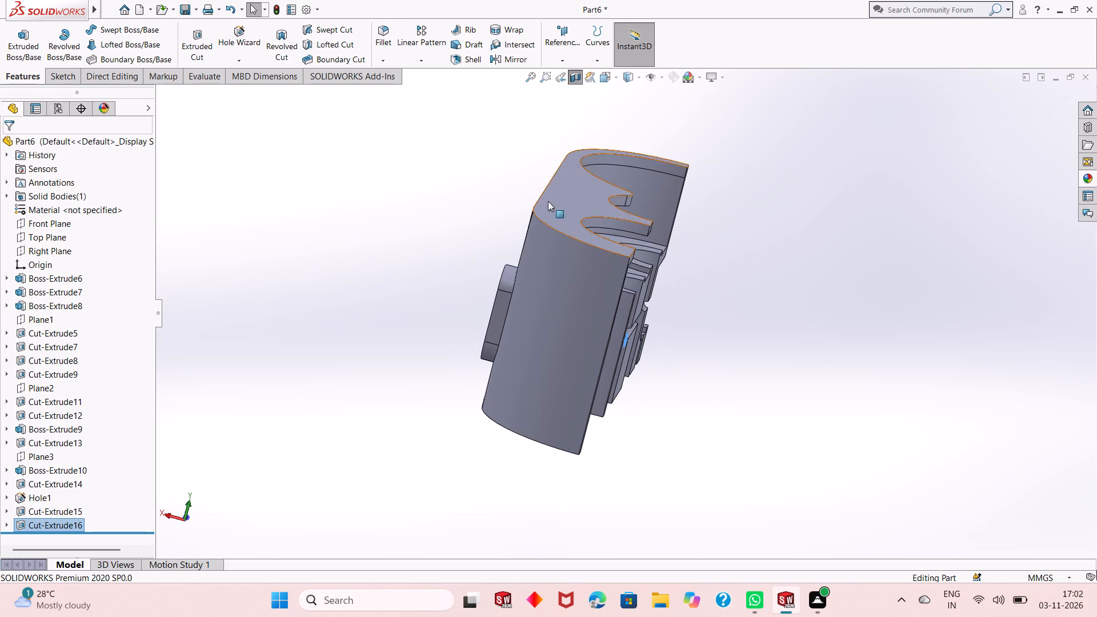
middle_click_drag(574, 175, 514, 173)
left_click(486, 173)
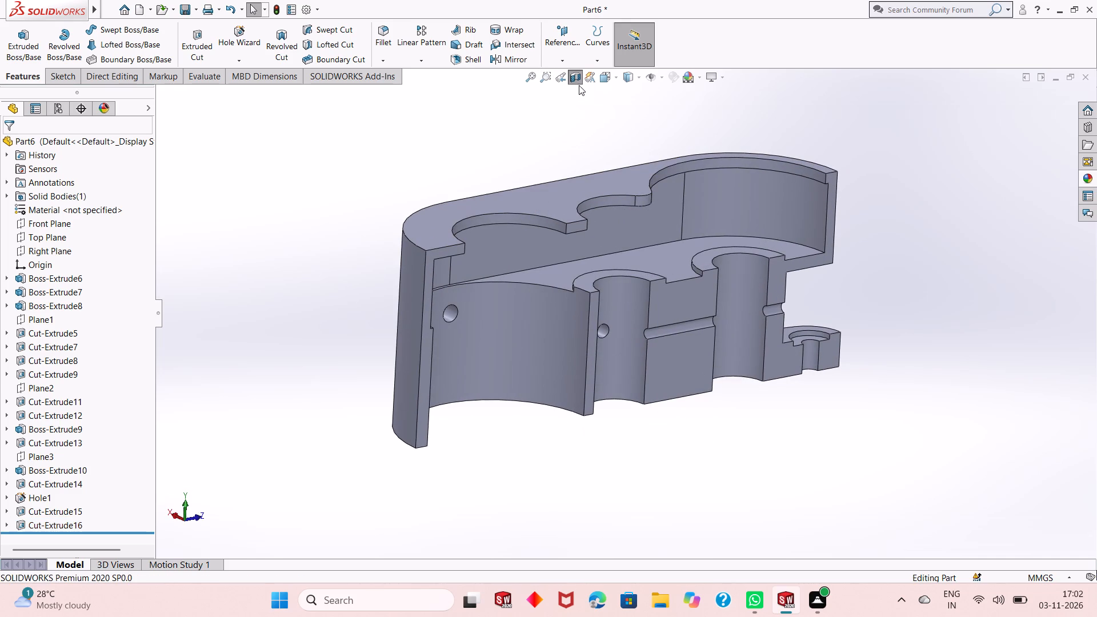
left_click(575, 78)
left_click(575, 78)
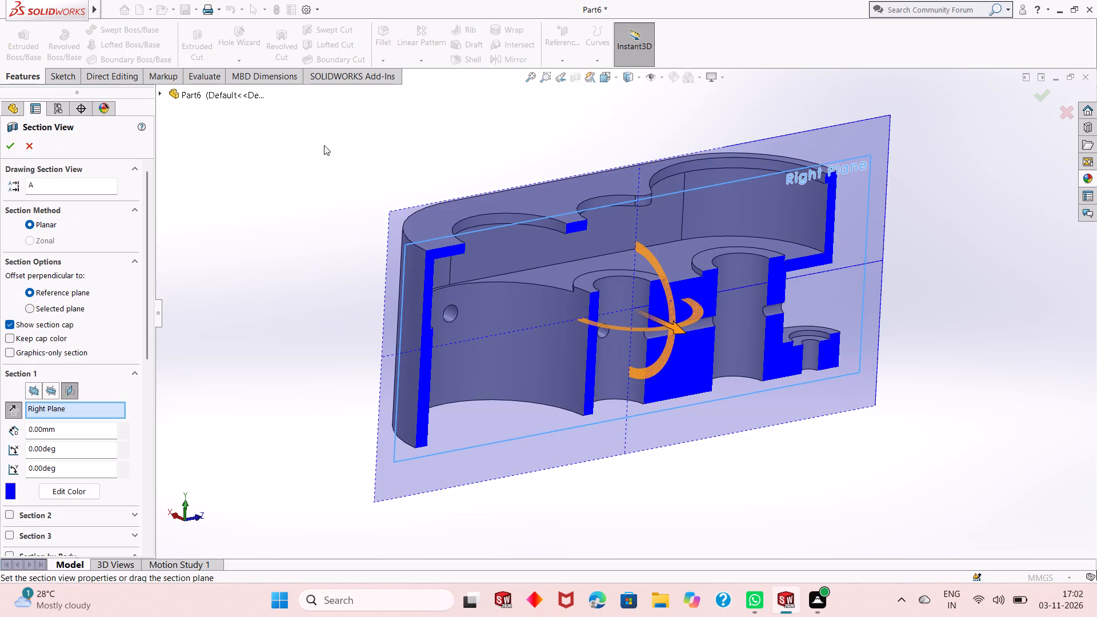
left_click(10, 147)
middle_click_drag(439, 307, 427, 269)
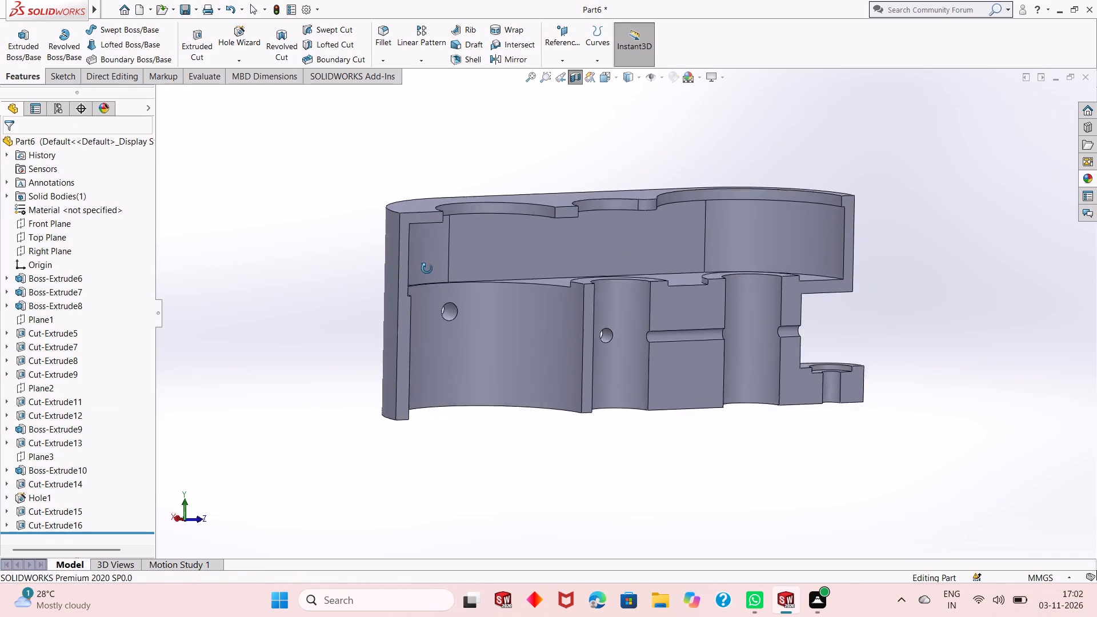
middle_click_drag(427, 269, 410, 247)
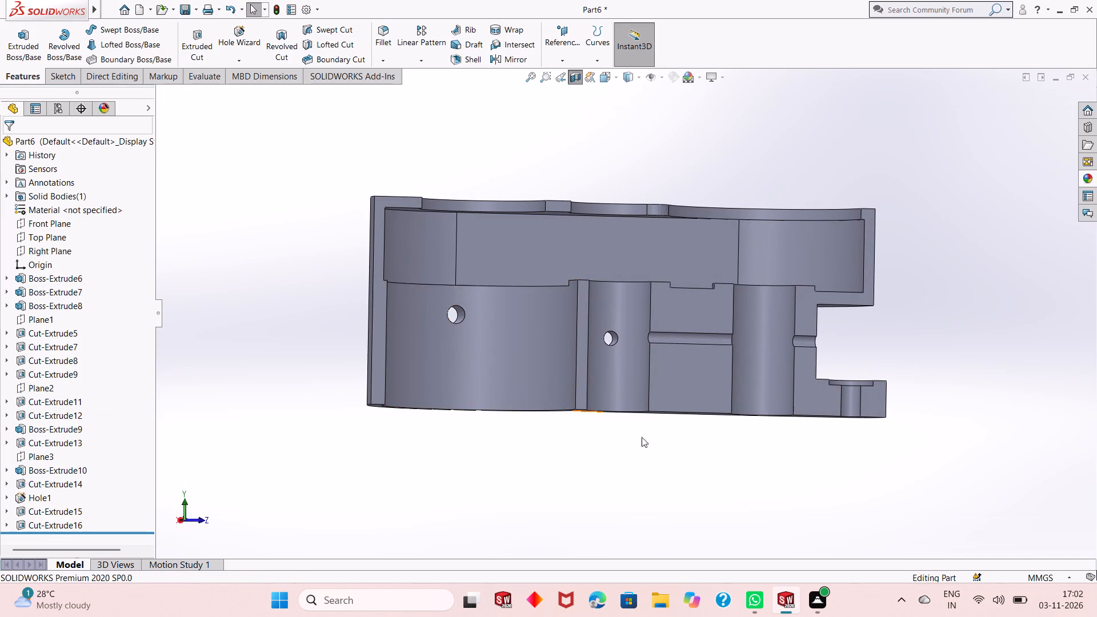
scroll(712, 396, "down", 2)
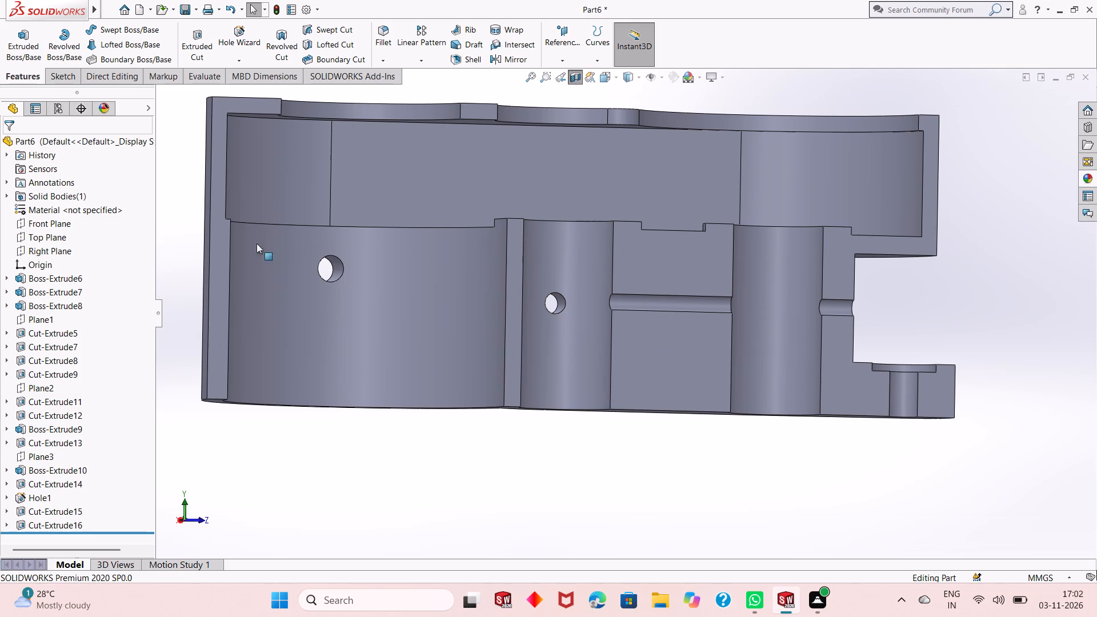
On a new Right Plane sketch, draw a corner rectangle about 29 mm wide and 5 mm high on the housing's bottom edge, between the two smaller bores.
left_click(55, 247)
left_click(65, 224)
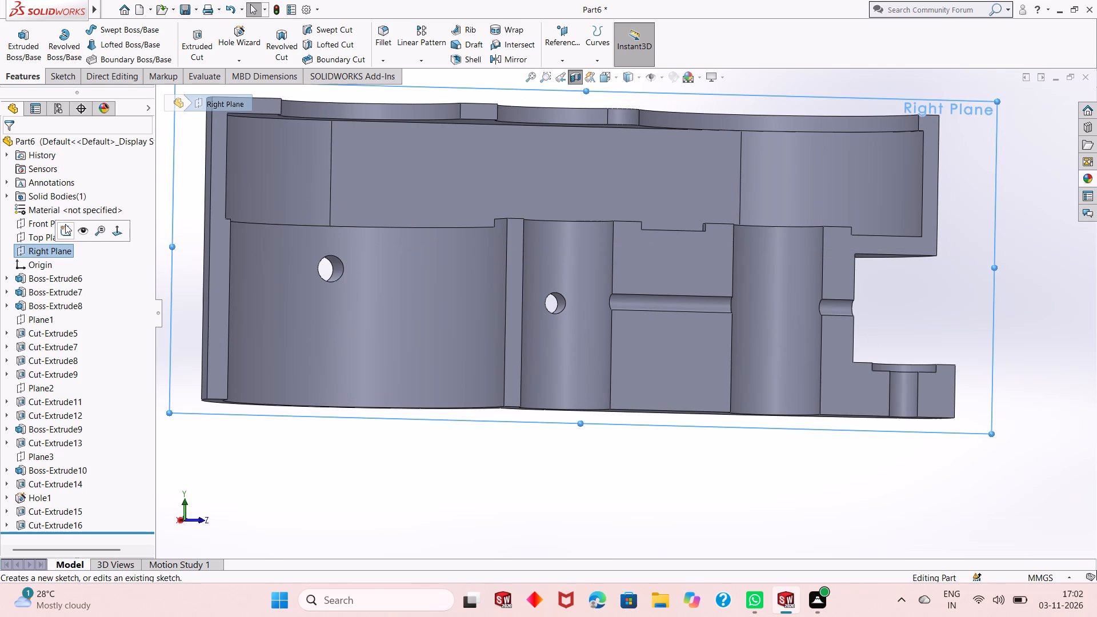
key("ctrl+8")
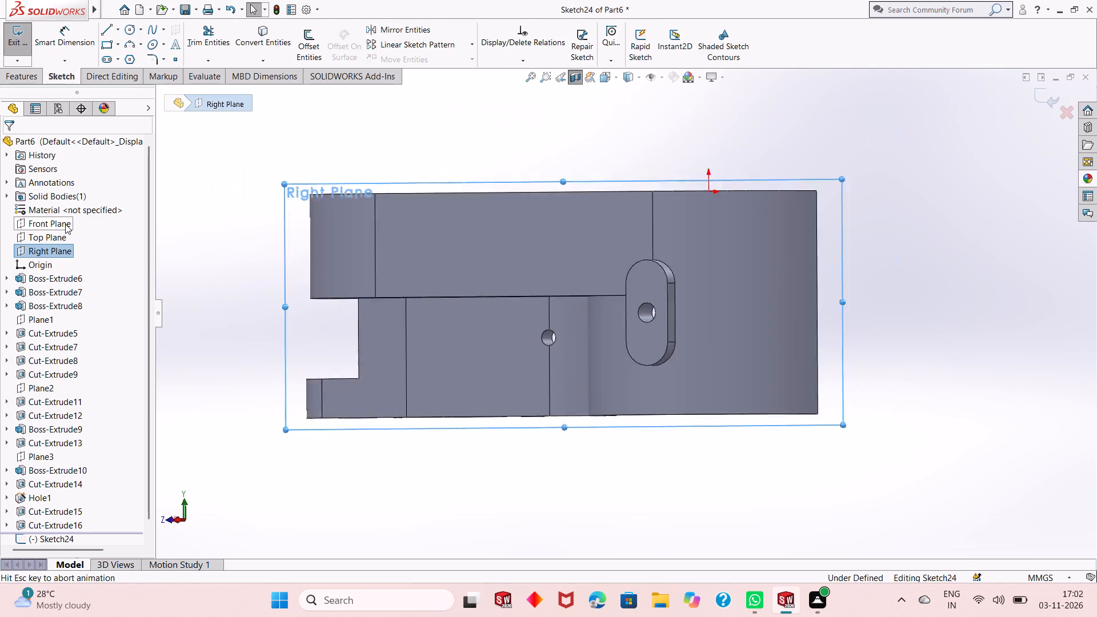
key("ctrl+8")
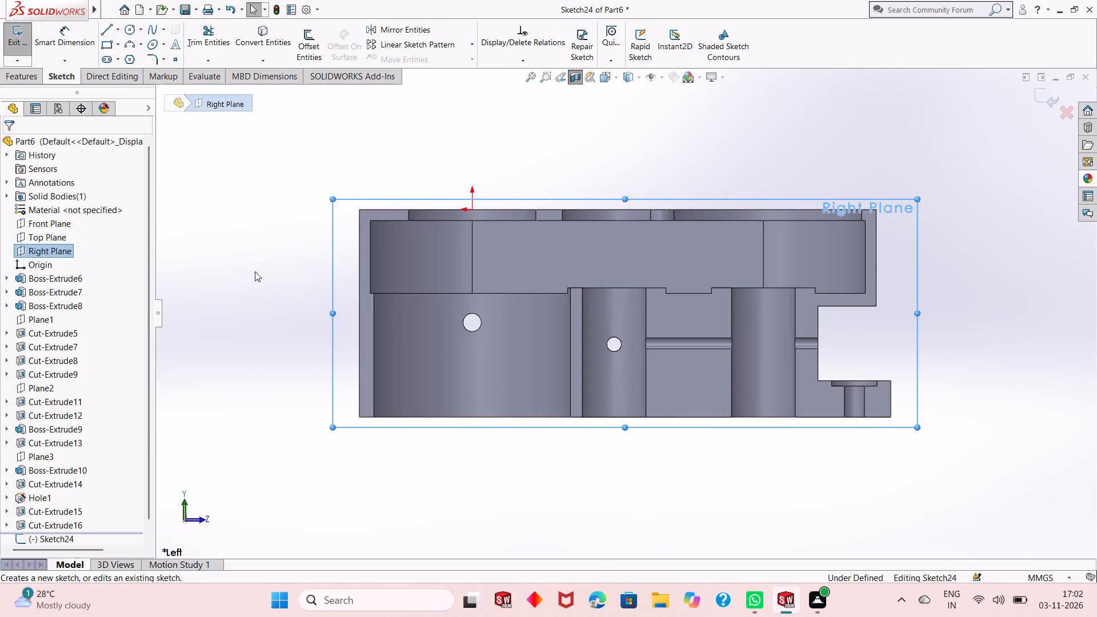
scroll(734, 403, "down", 3)
scroll(630, 390, "down", 2)
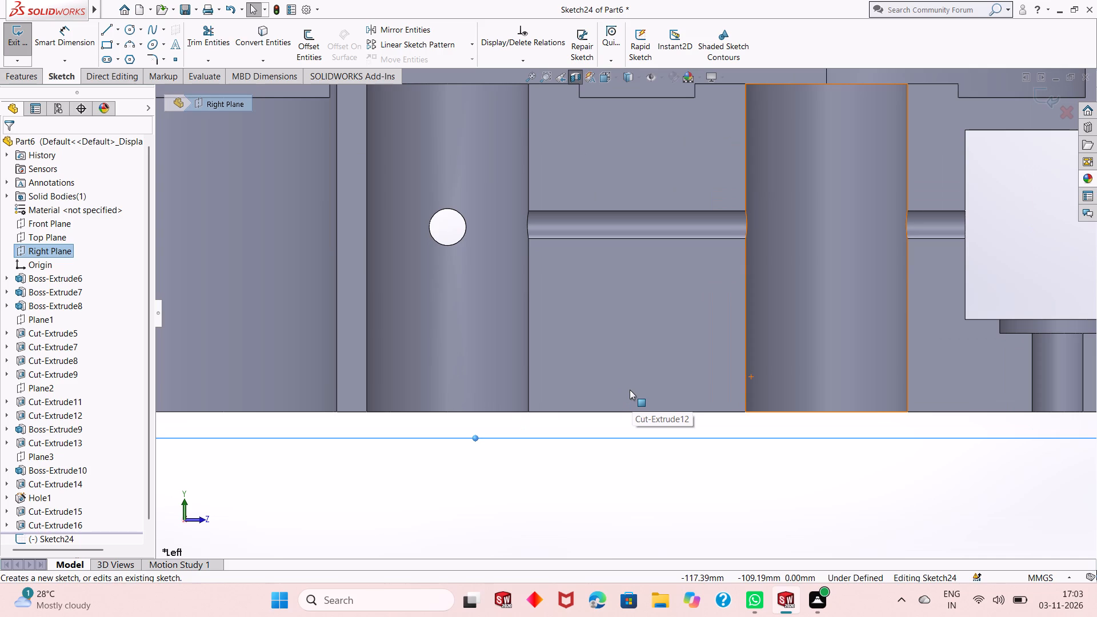
left_click(103, 45)
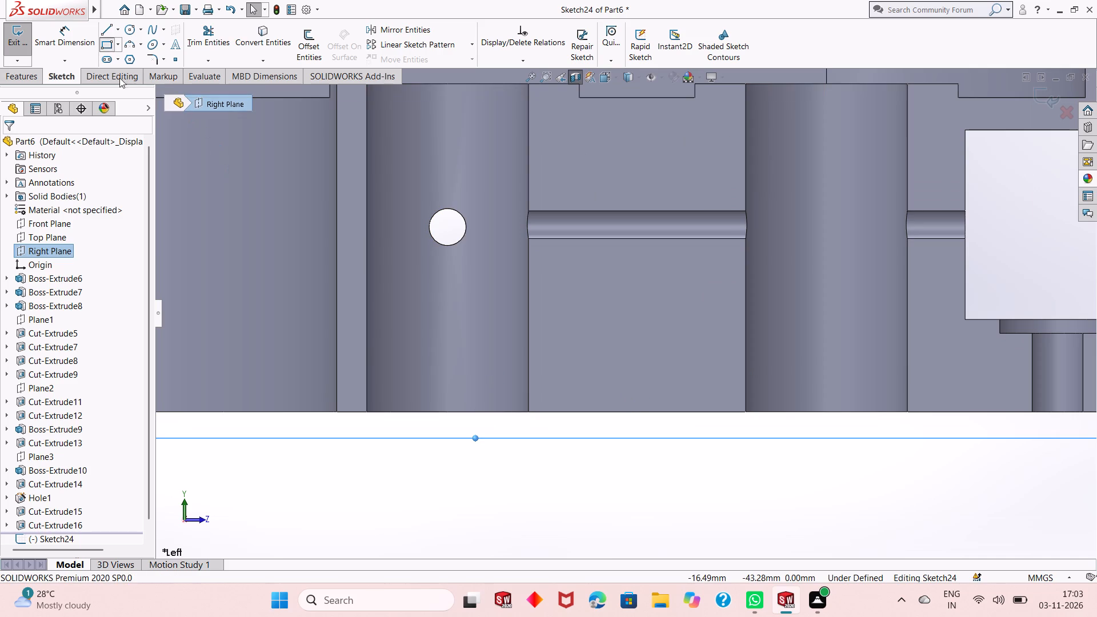
left_click(567, 412)
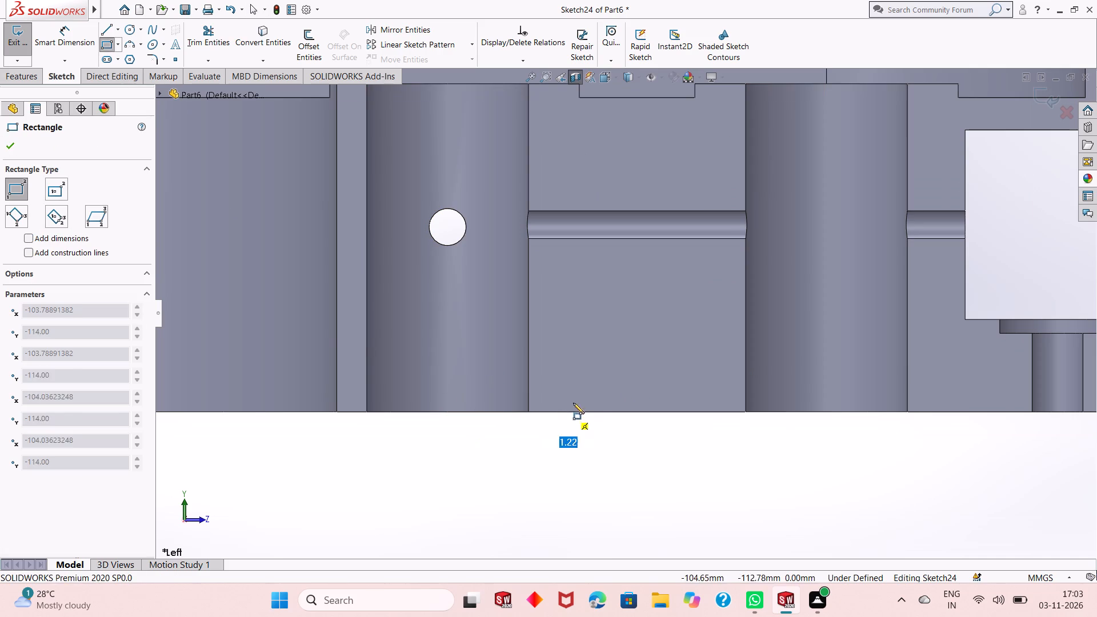
left_click(699, 387)
right_click(487, 466)
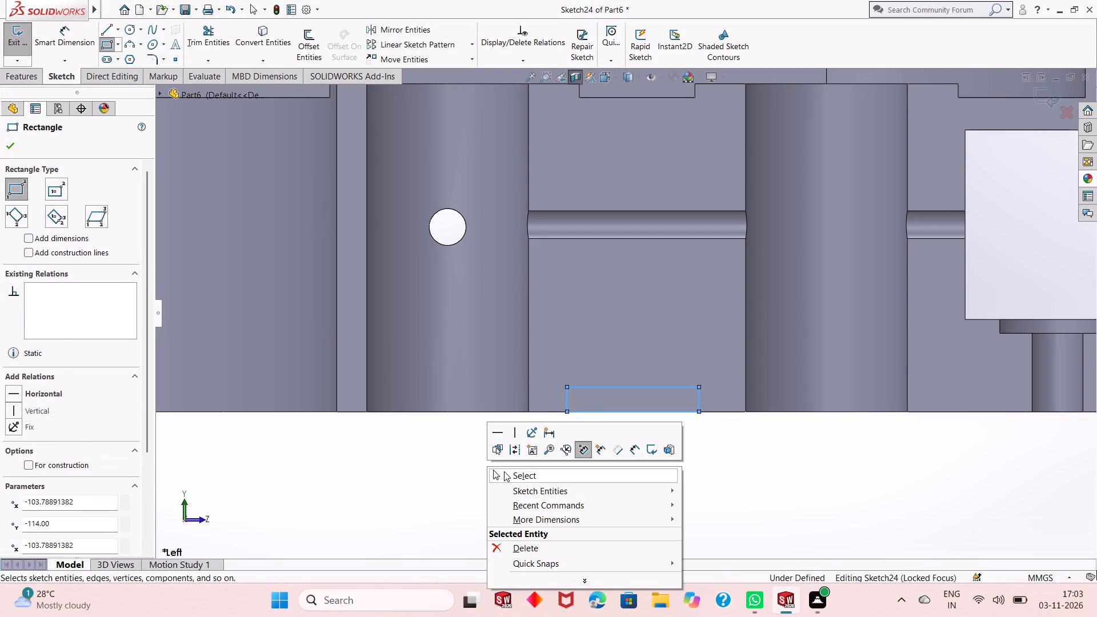
left_click(506, 472)
scroll(602, 426, "up", 1)
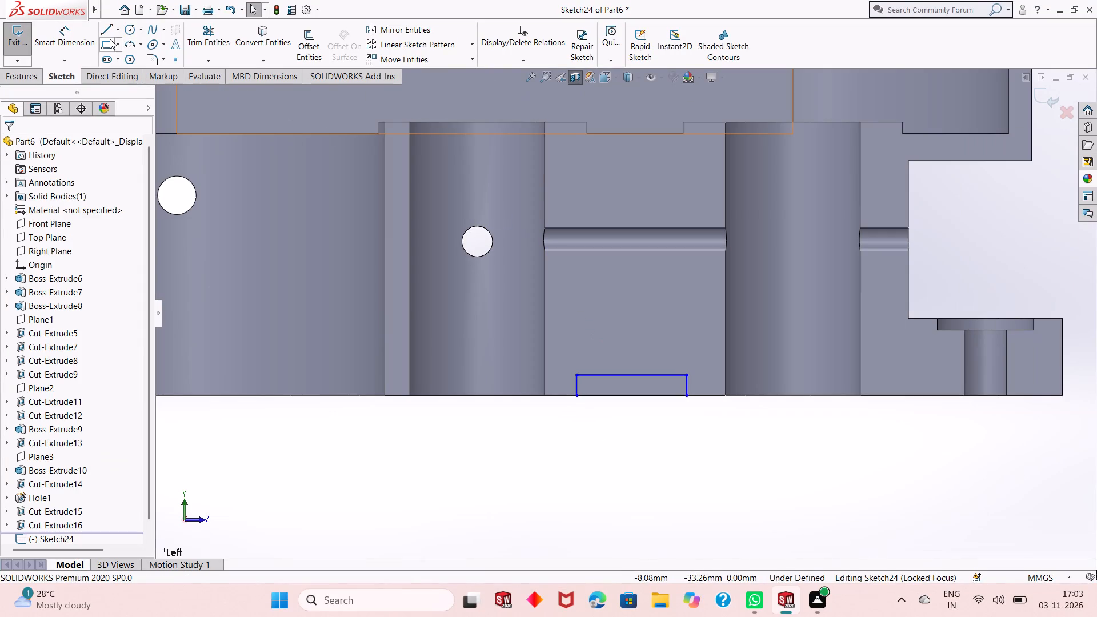
Set the rectangle's height to 3 mm.
left_click(62, 37)
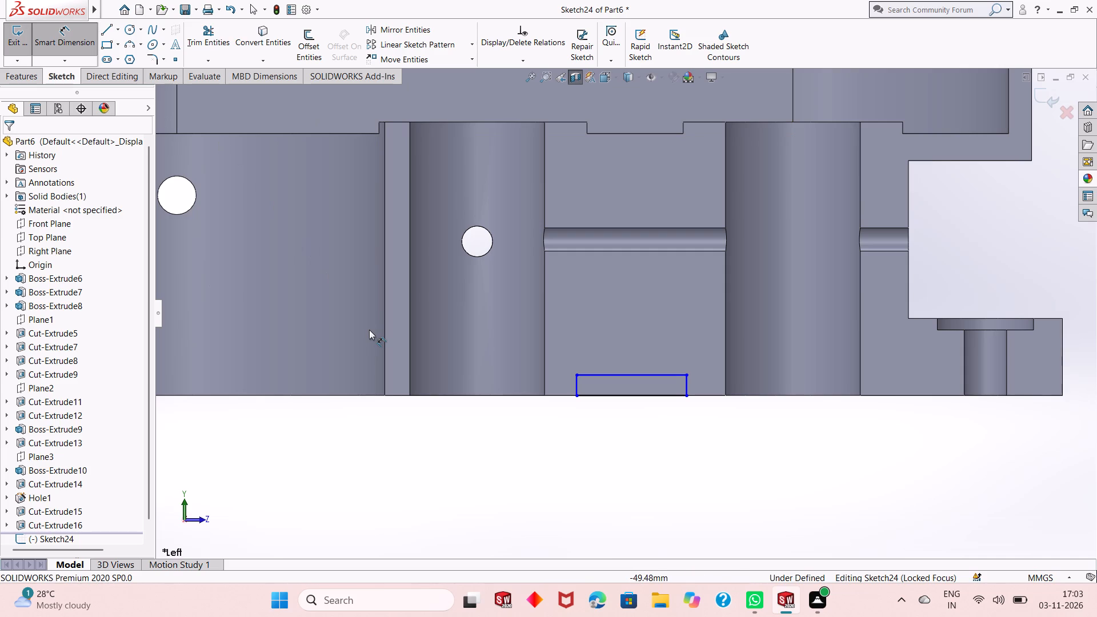
left_click(578, 379)
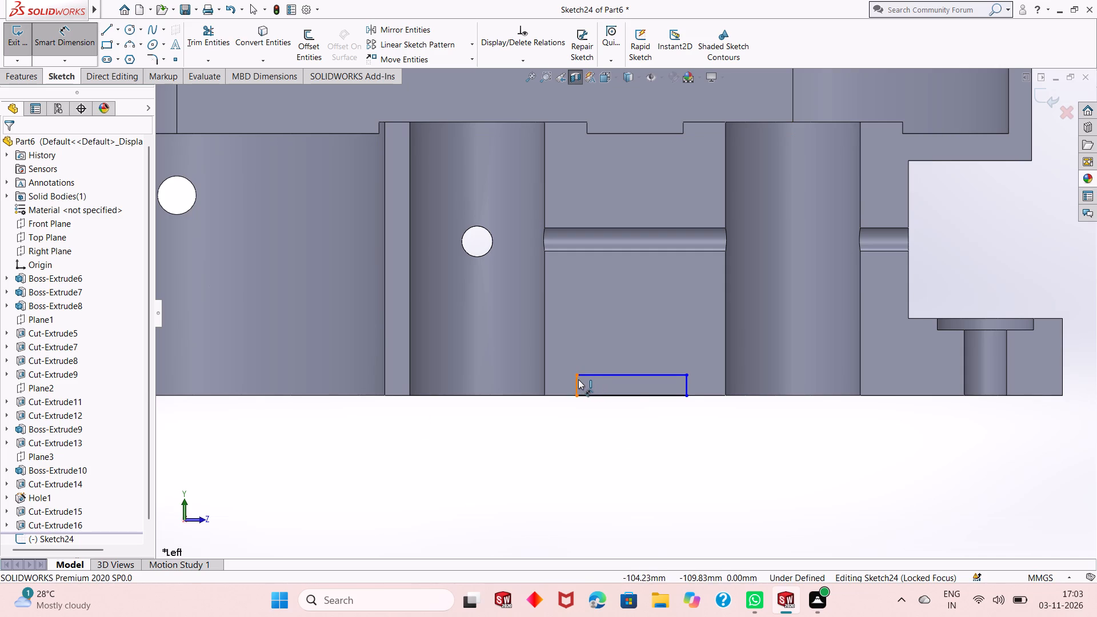
left_click(559, 428)
key("3")
key("Return")
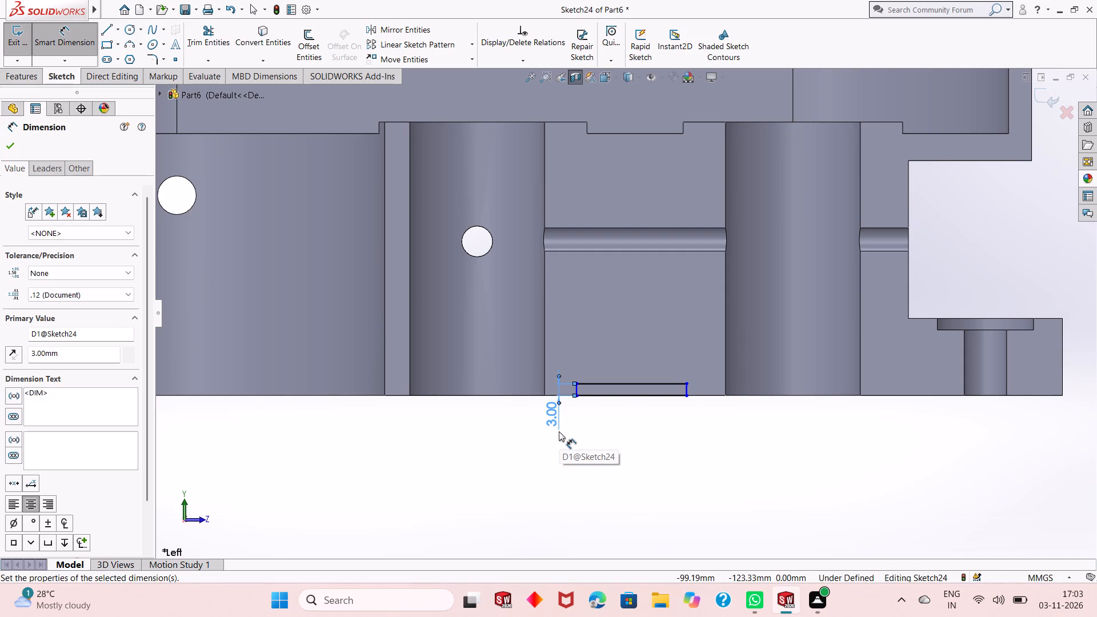
Dimension the horizontal distance between the midpoints of the rectangle's bottom edge and the bottom edge of the bore toward the stepped end as 38 mm.
scroll(607, 403, "down", 1)
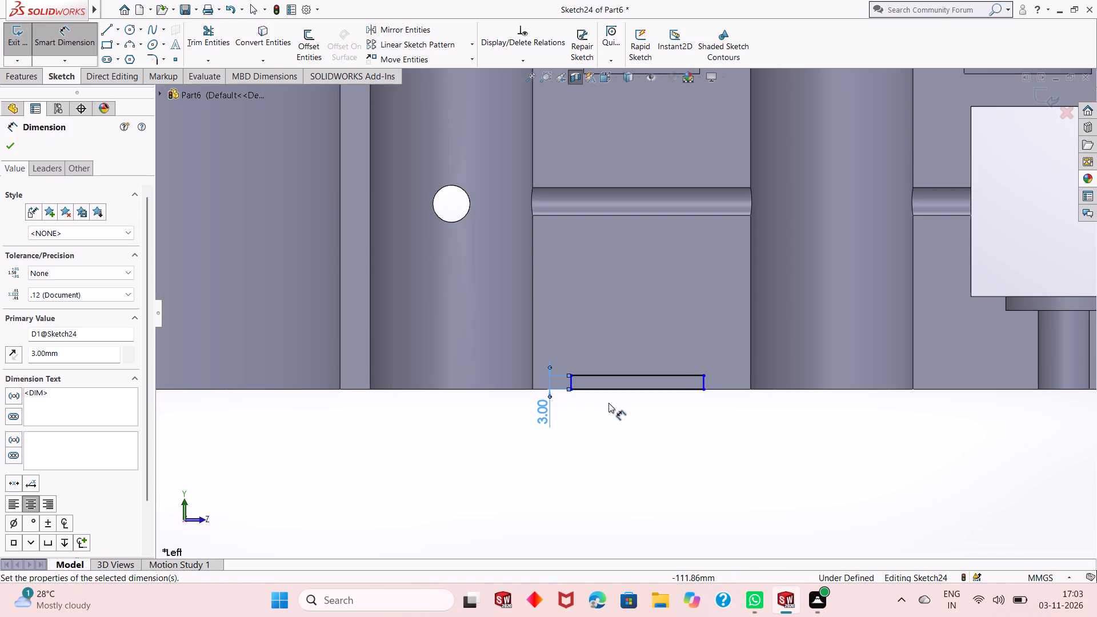
scroll(673, 389, "down", 1)
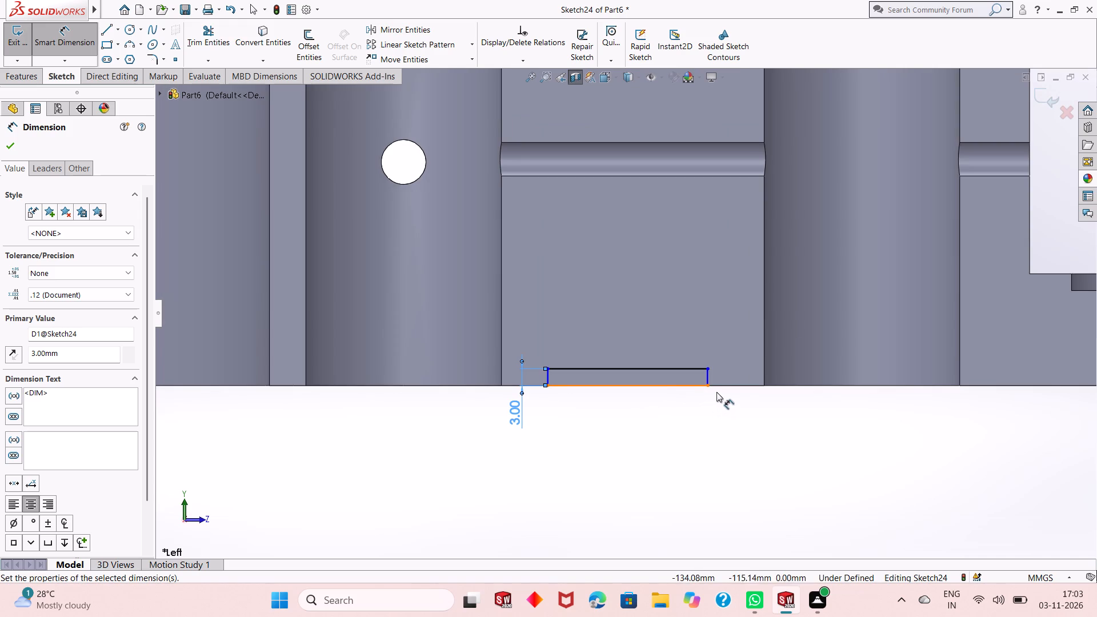
left_click(627, 386)
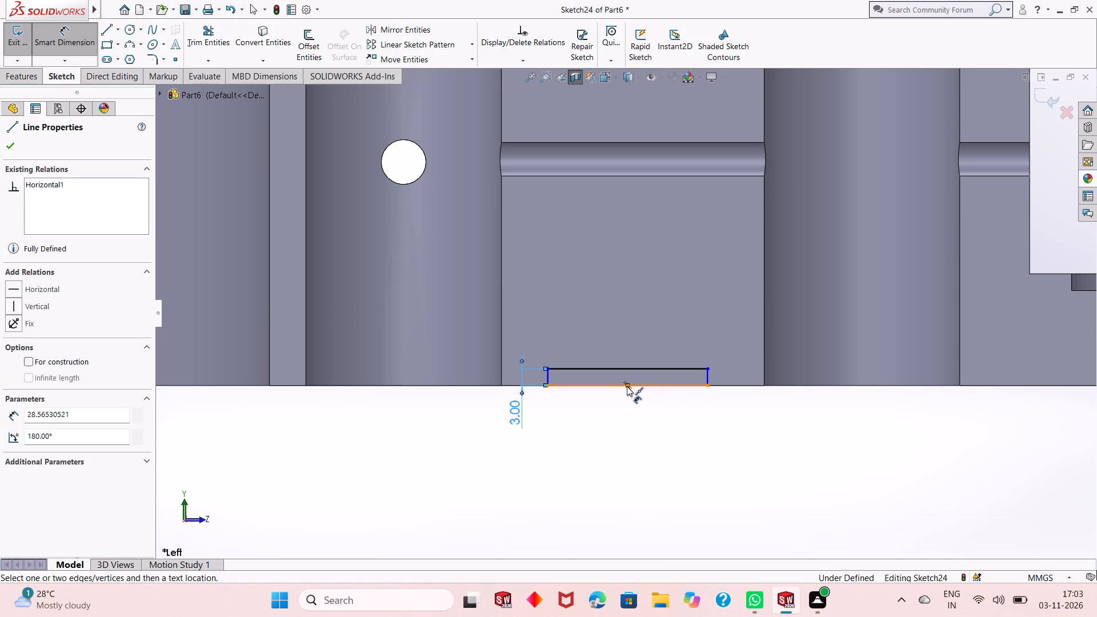
left_click(862, 386)
left_click(816, 447)
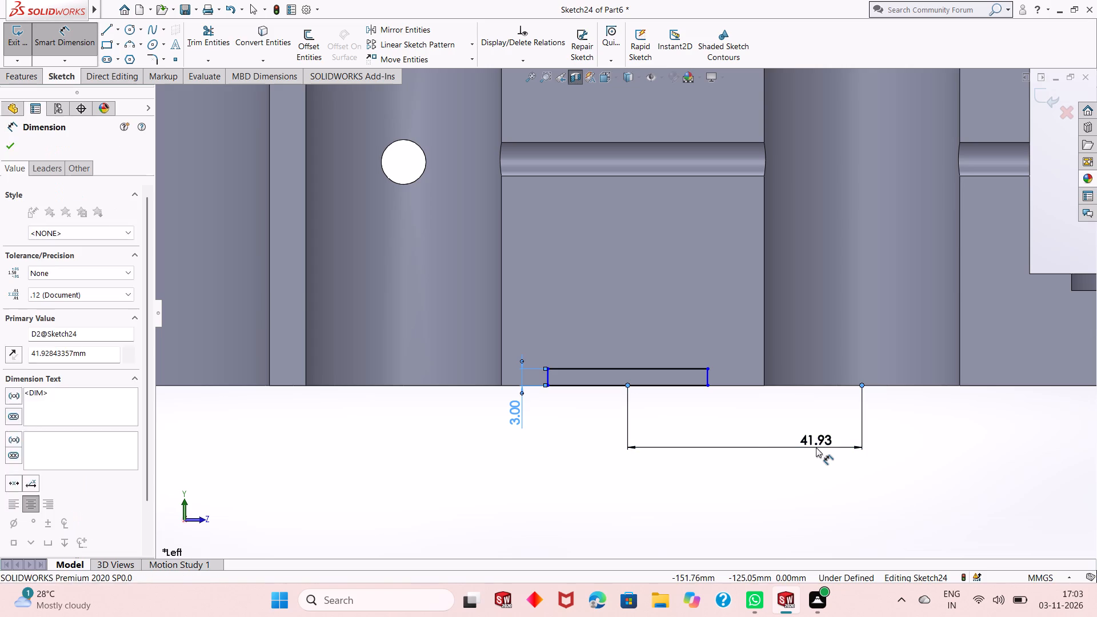
type("38")
key("Return")
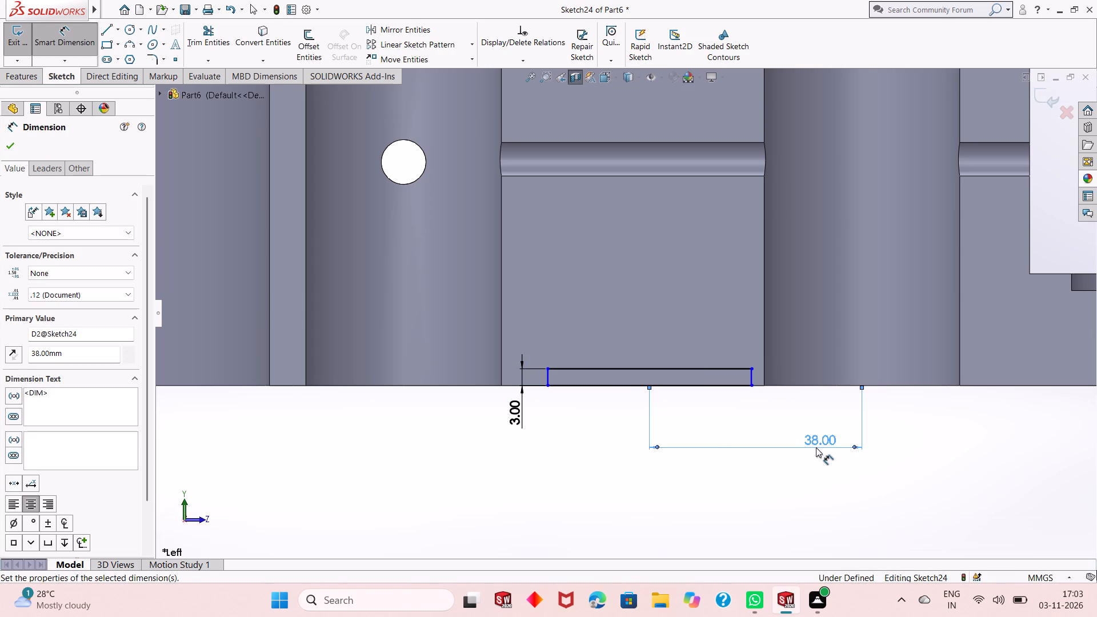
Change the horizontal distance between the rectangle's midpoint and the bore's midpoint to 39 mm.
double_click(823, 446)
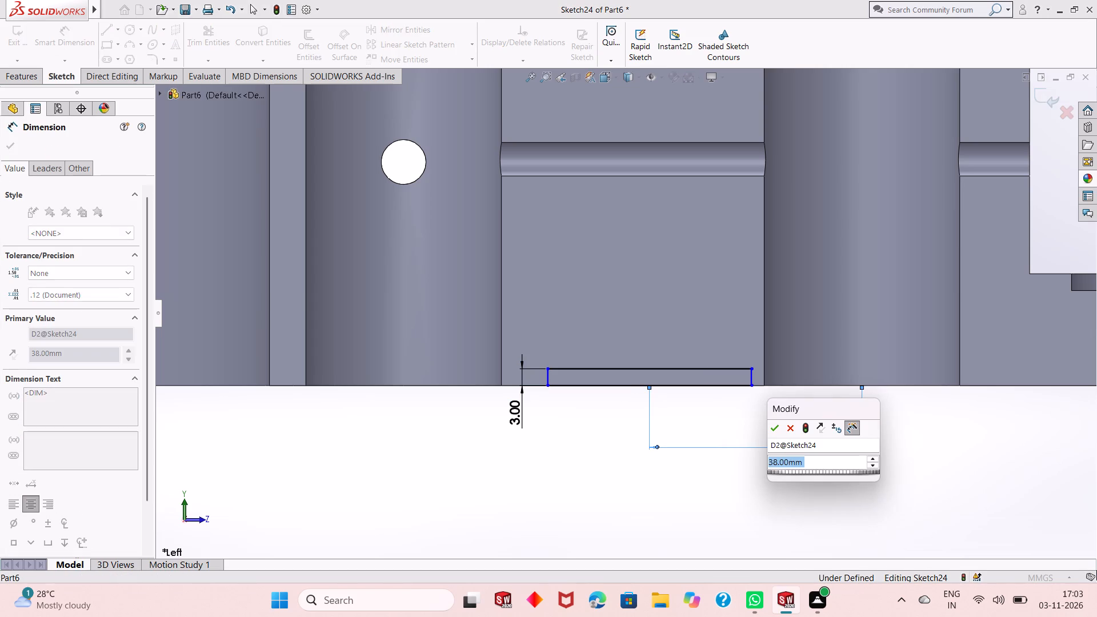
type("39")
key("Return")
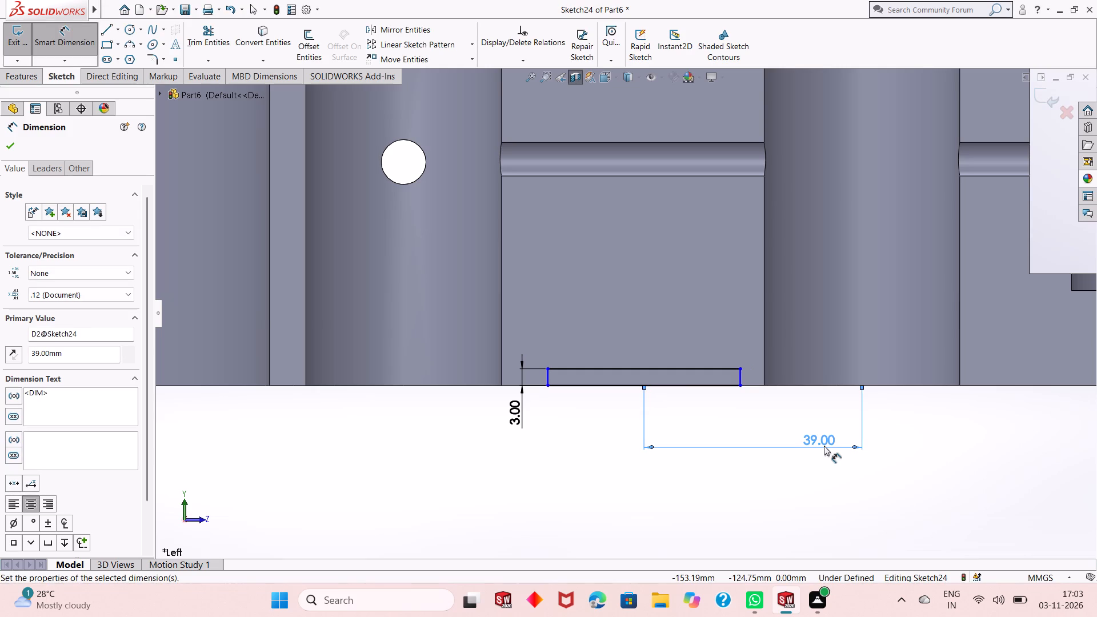
Set the horizontal distance between the rectangle's midpoint and the bore's midpoint to 40 mm.
double_click(824, 446)
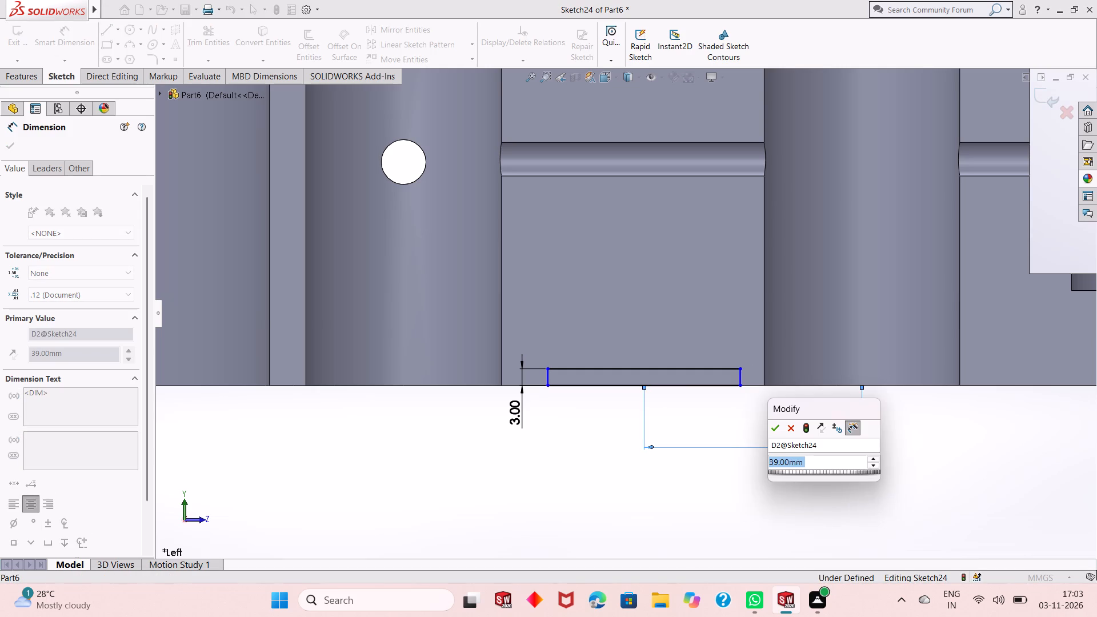
type("40")
key("Return")
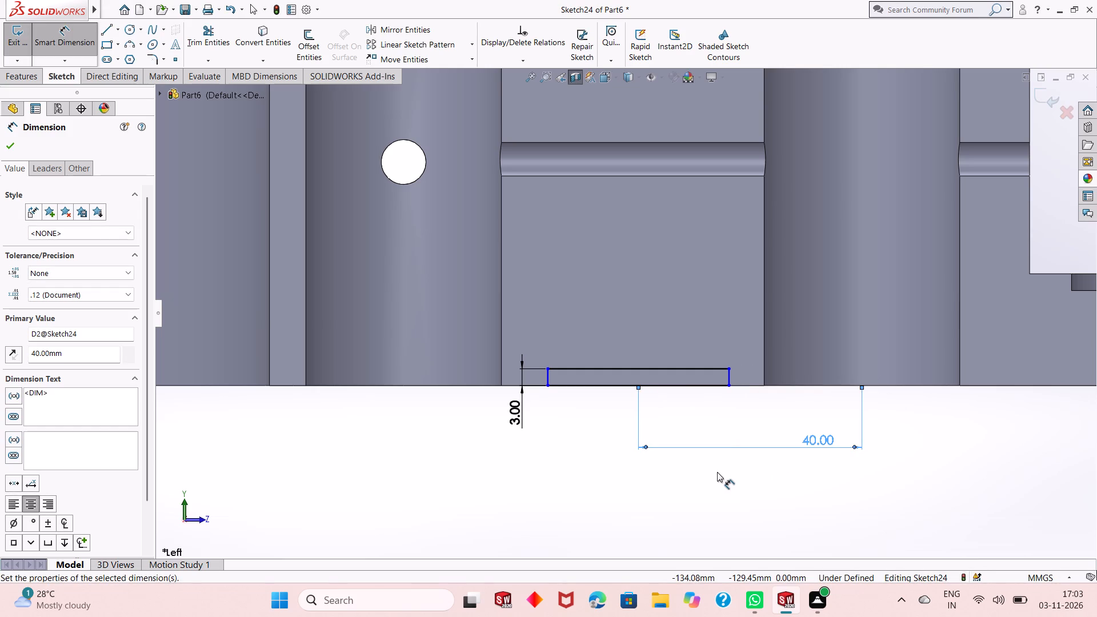
Set the rectangle's width to 25 mm by dimensioning its bottom edge.
left_click(691, 387)
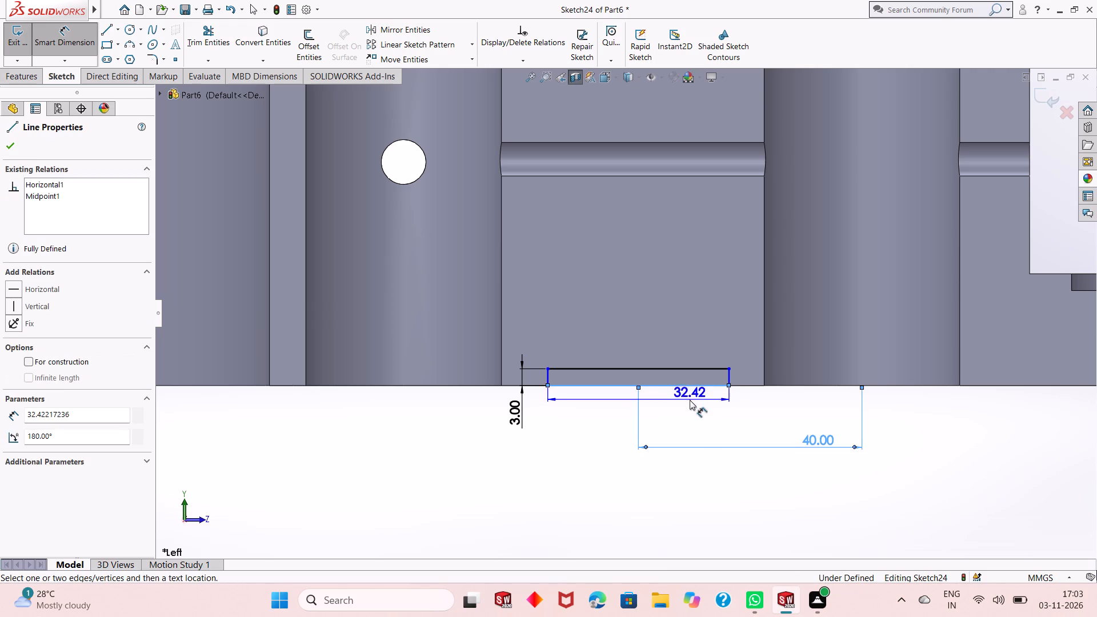
left_click(690, 401)
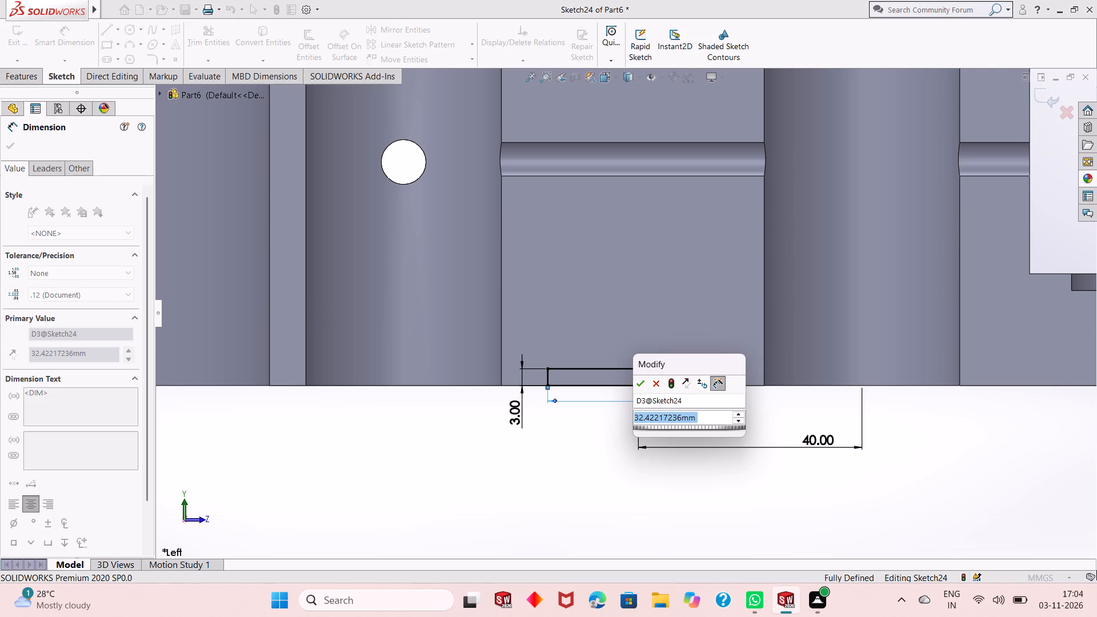
type("25")
key("Return")
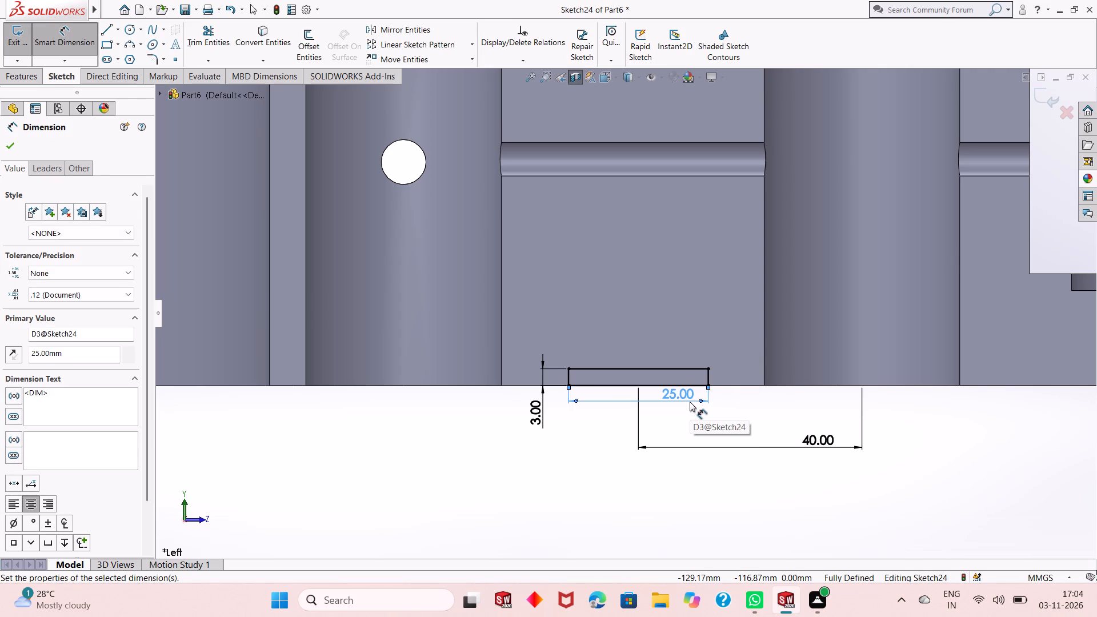
Set the rectangle's width to 20 mm.
double_click(690, 402)
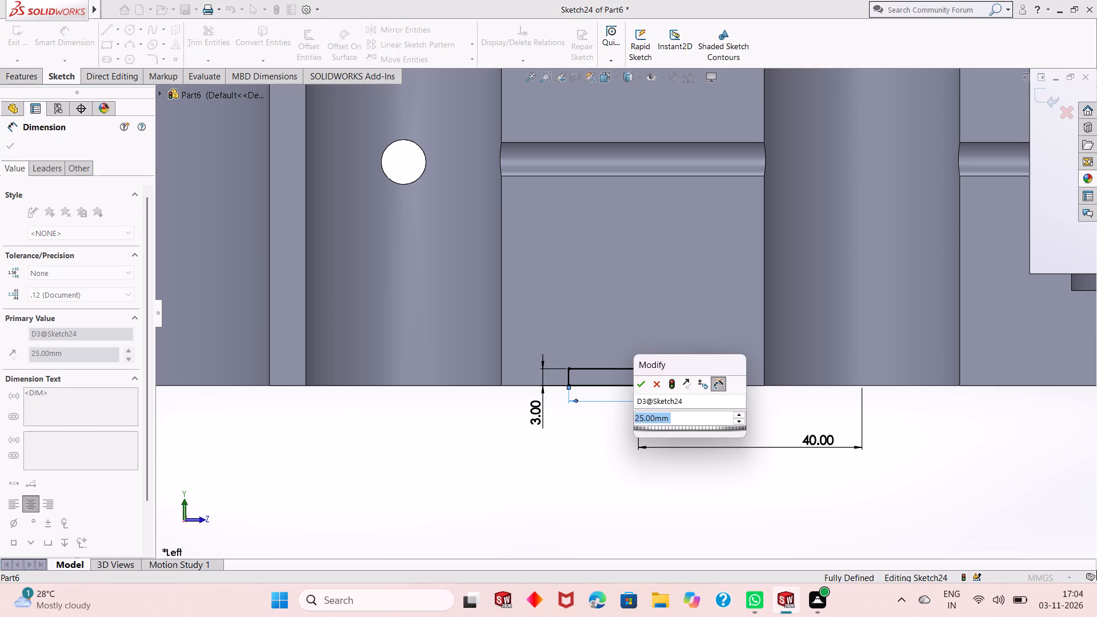
type("20")
key("Return")
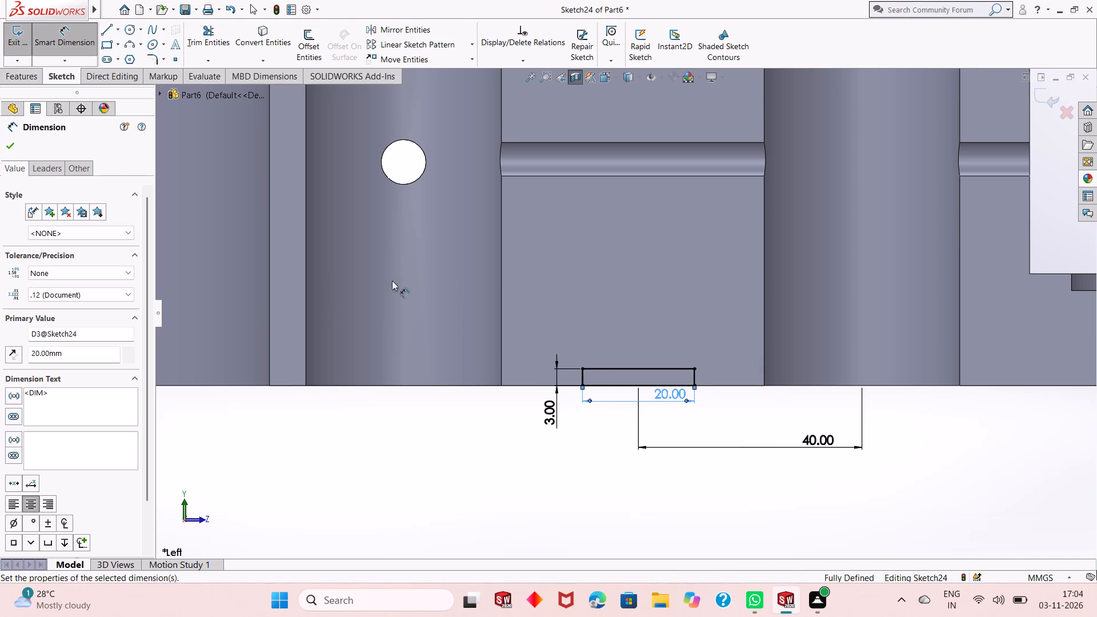
left_click(11, 150)
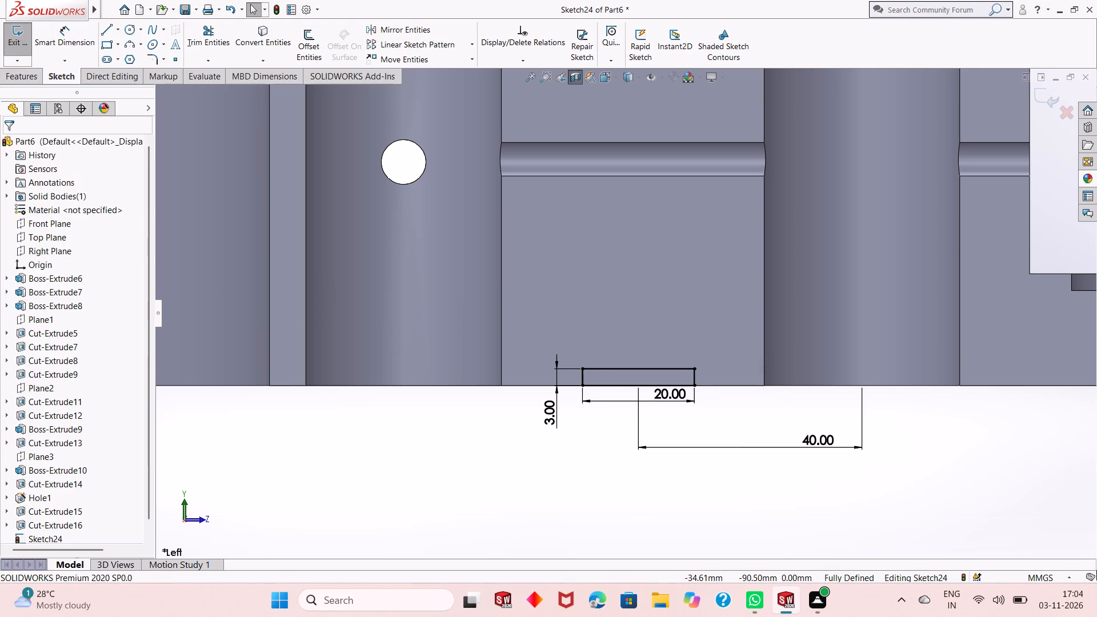
Set up an Extruded Cut of the bottom-edge rectangle with a Mid Plane end condition and 50 mm depth.
left_click(28, 81)
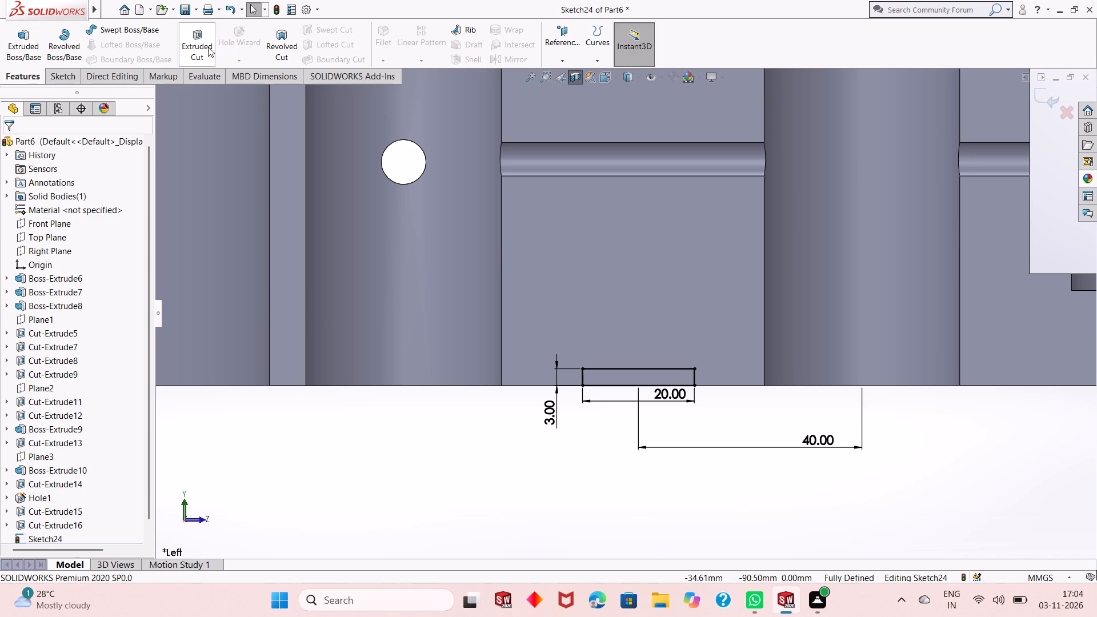
left_click(198, 47)
scroll(609, 370, "up", 1)
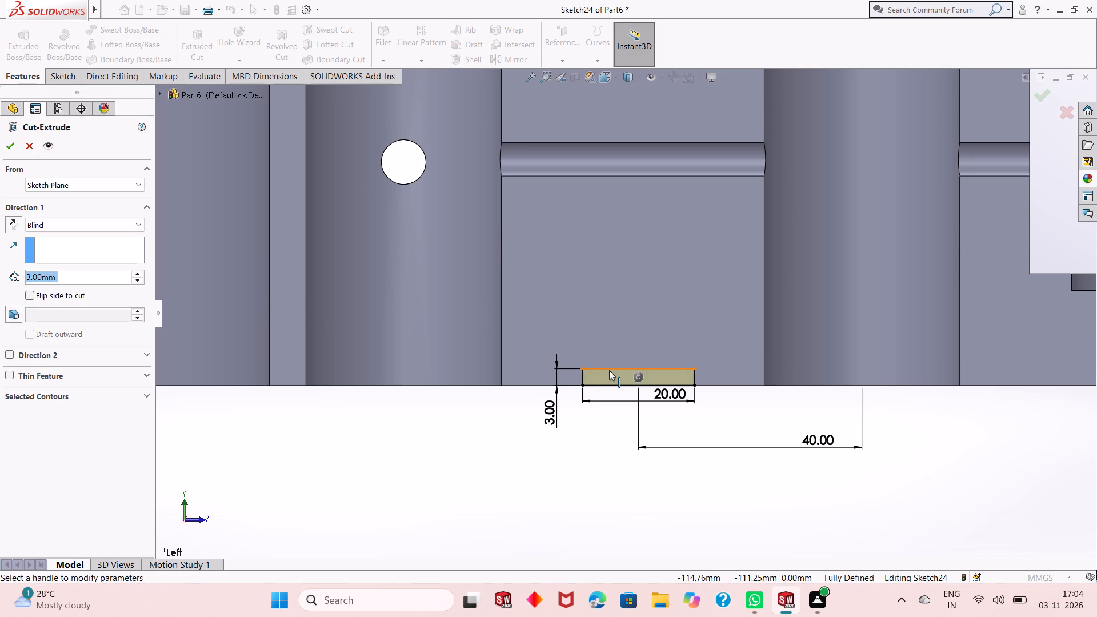
scroll(609, 370, "up", 2)
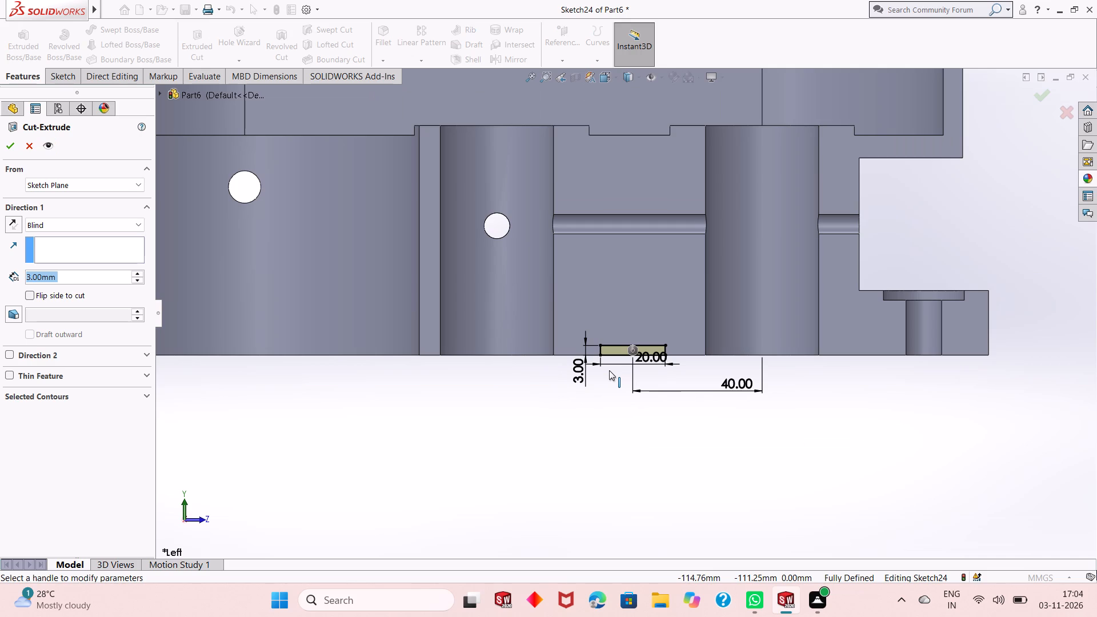
scroll(630, 402, "up", 1)
scroll(645, 322, "up", 1)
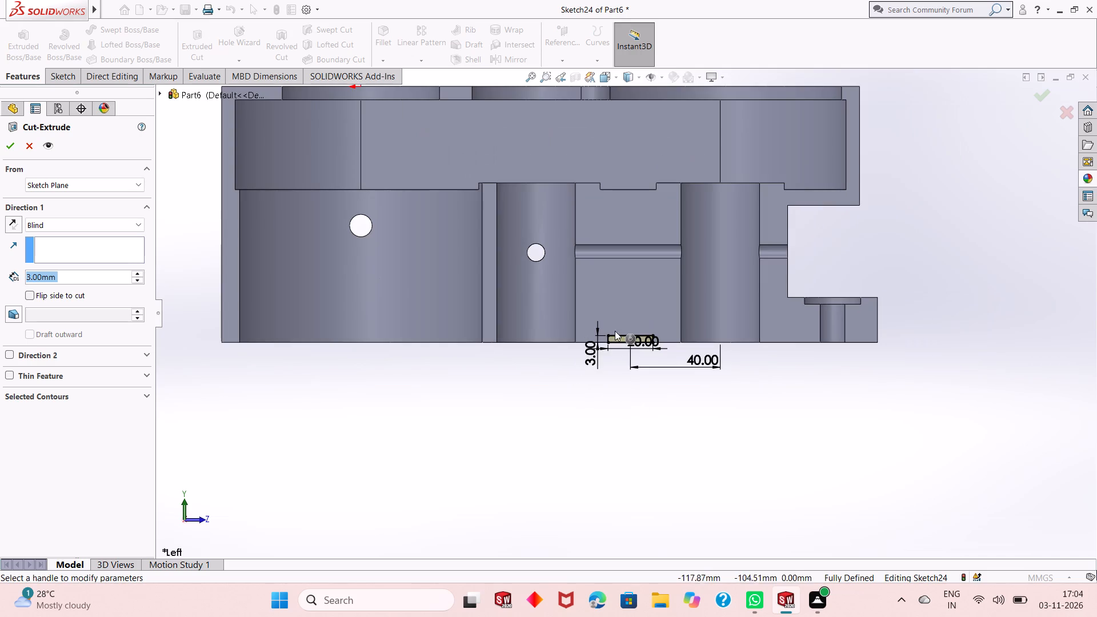
middle_click_drag(568, 360, 659, 361)
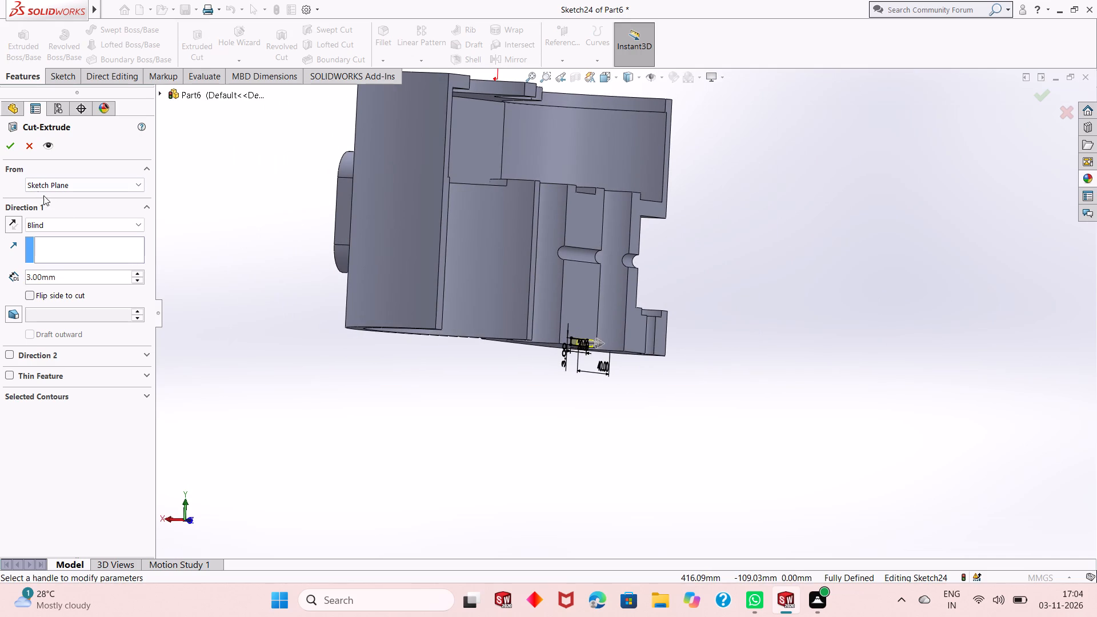
left_click(78, 226)
left_click(91, 312)
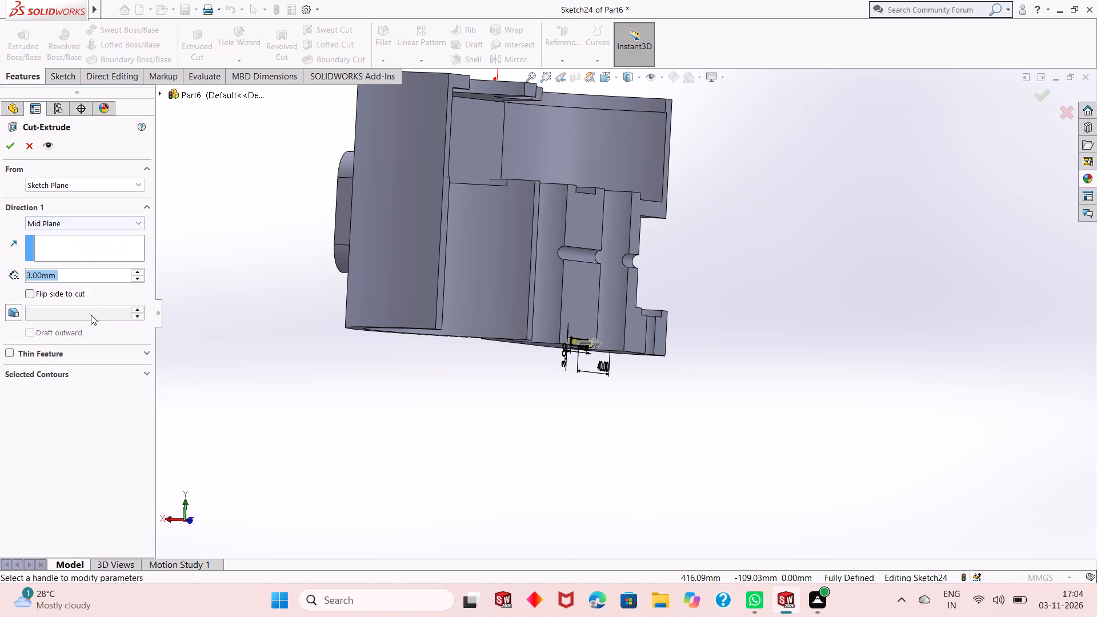
double_click(85, 277)
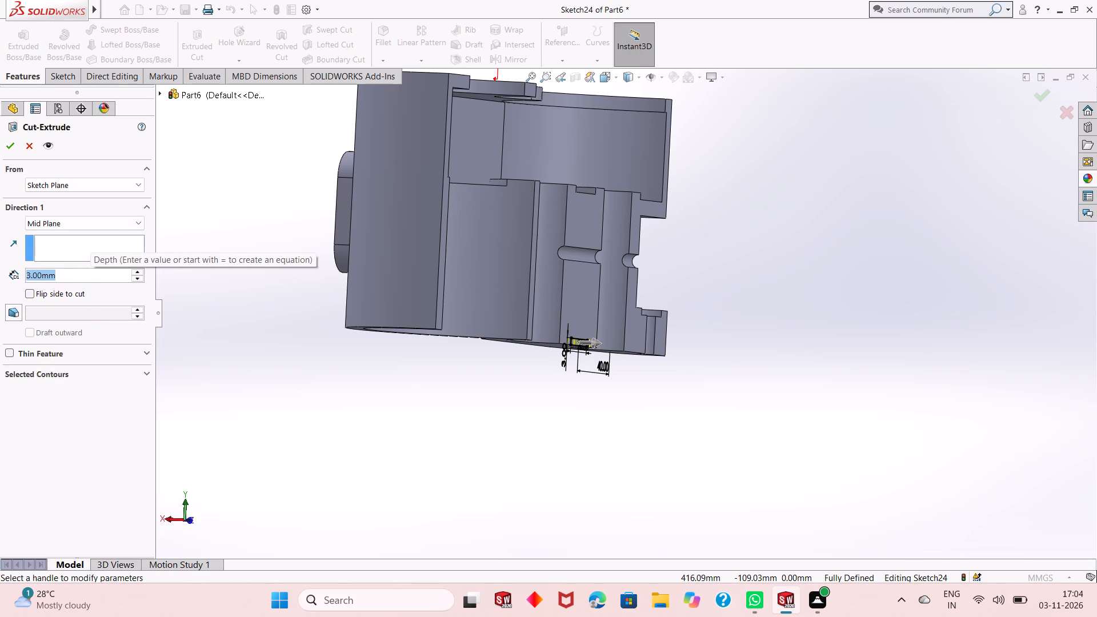
type("50")
key("Return")
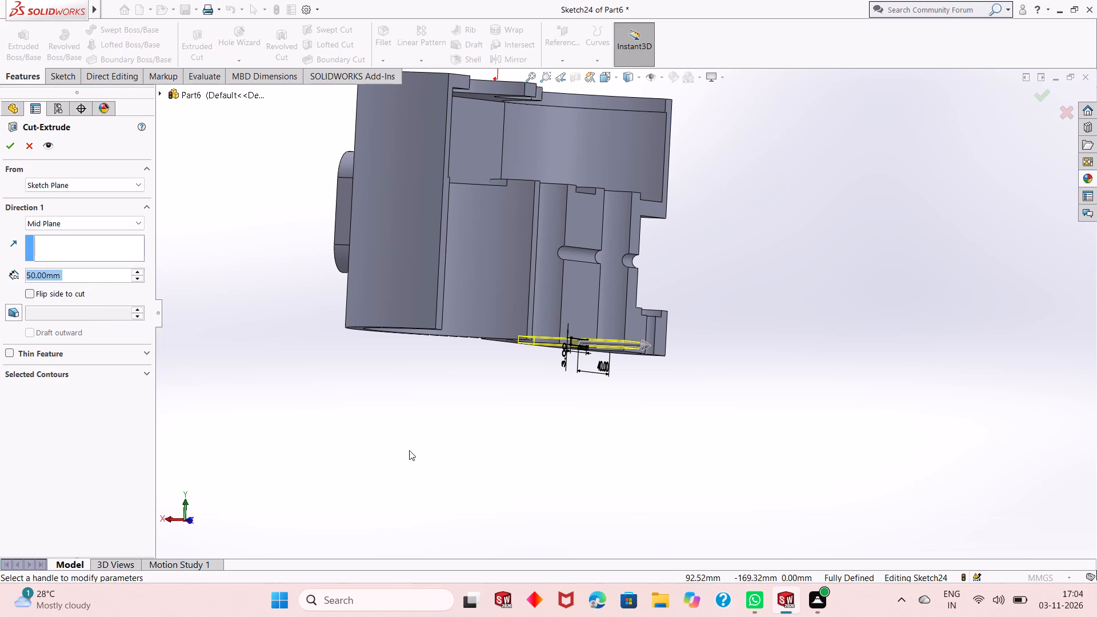
Change the cut's end condition to Through All - Both and complete the slot across the housing's bottom.
middle_click_drag(506, 417, 546, 352)
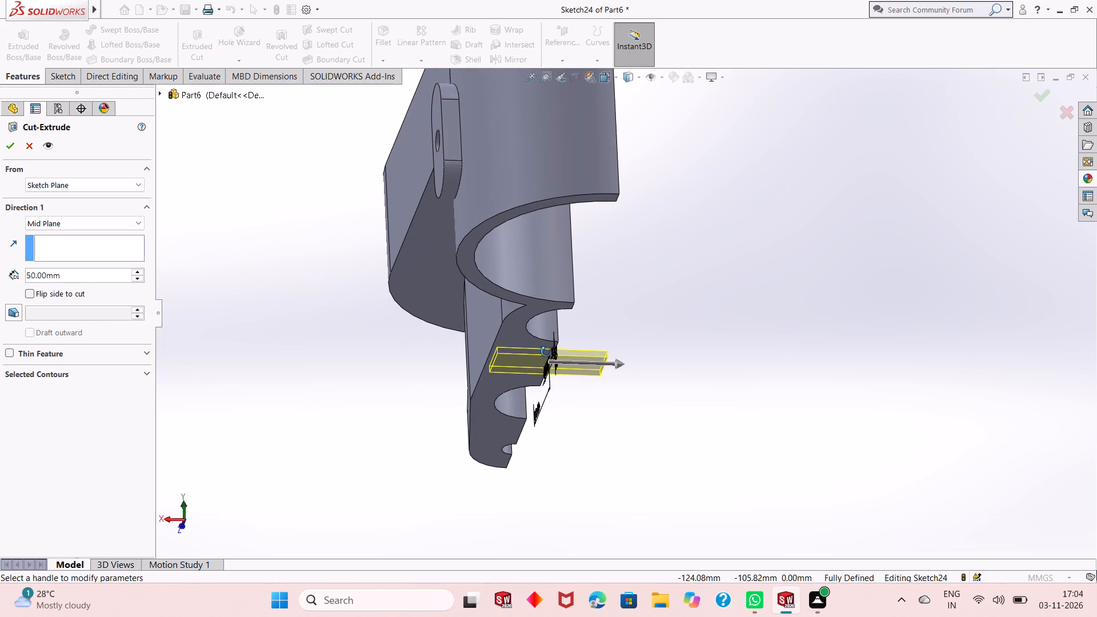
middle_click_drag(546, 352, 546, 370)
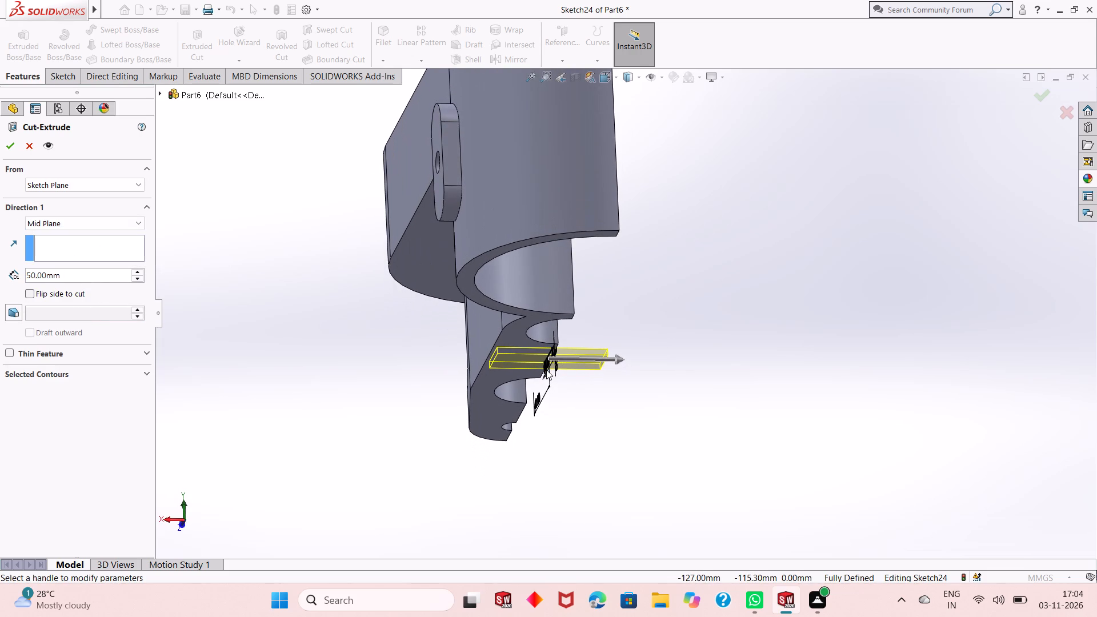
triple_click(97, 279)
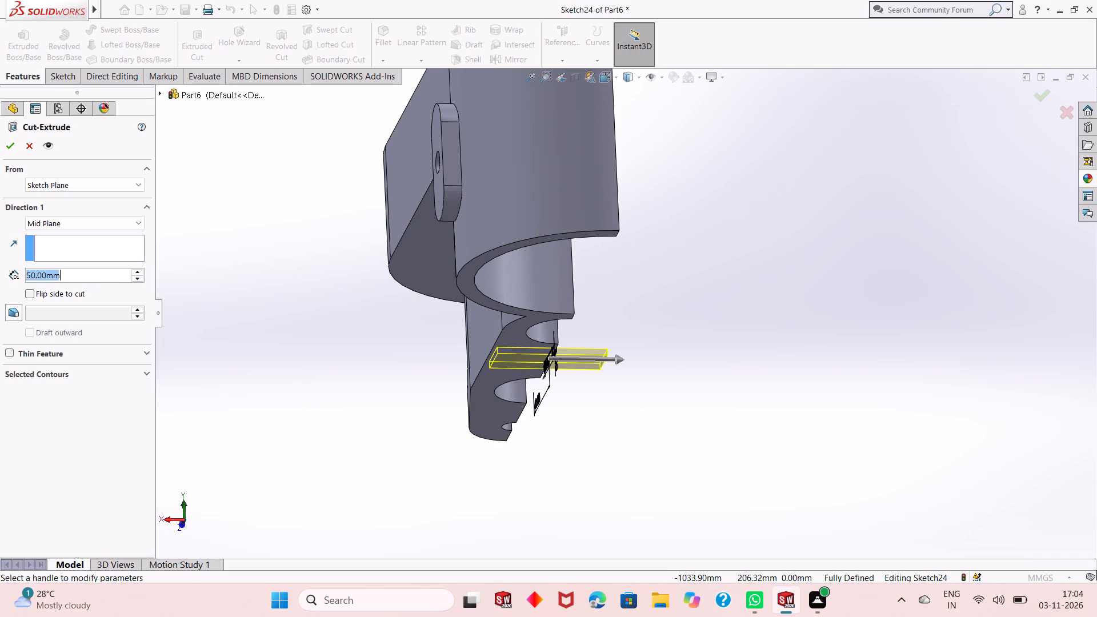
left_click(109, 223)
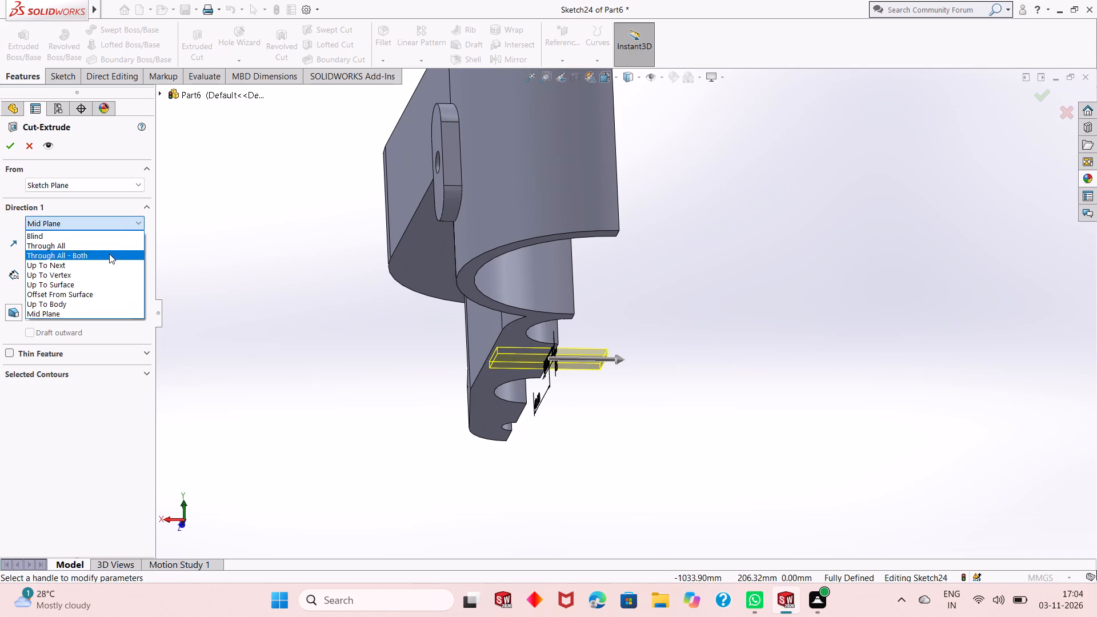
left_click(108, 258)
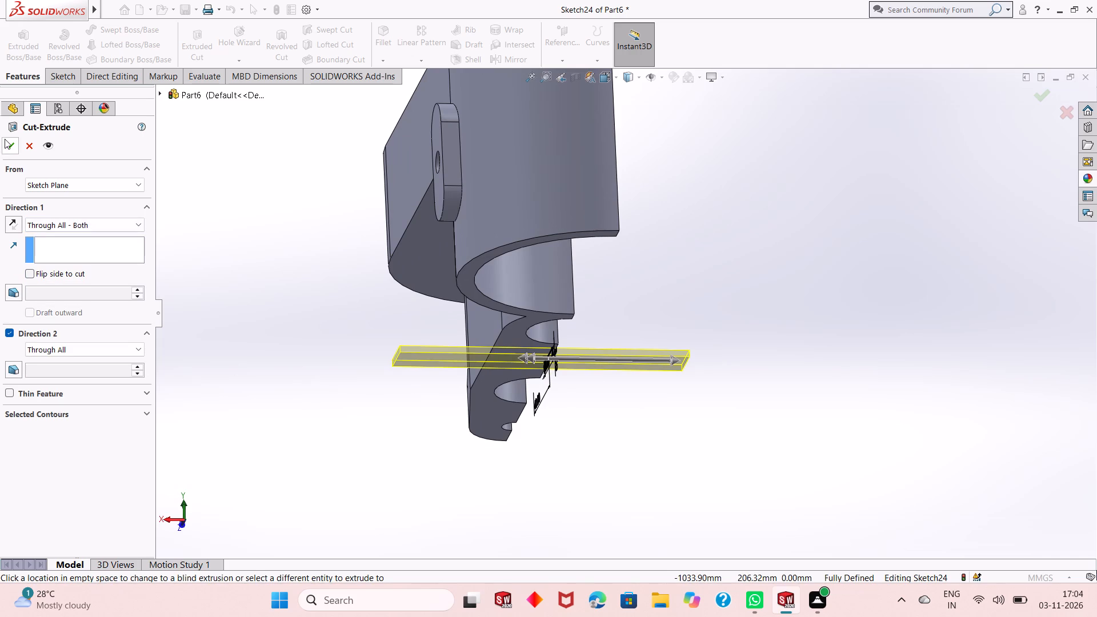
left_click(11, 141)
Examine the sectioned housing from several angles, checking the new bottom slot, the bores and the cross holes.
middle_click_drag(752, 317, 723, 346)
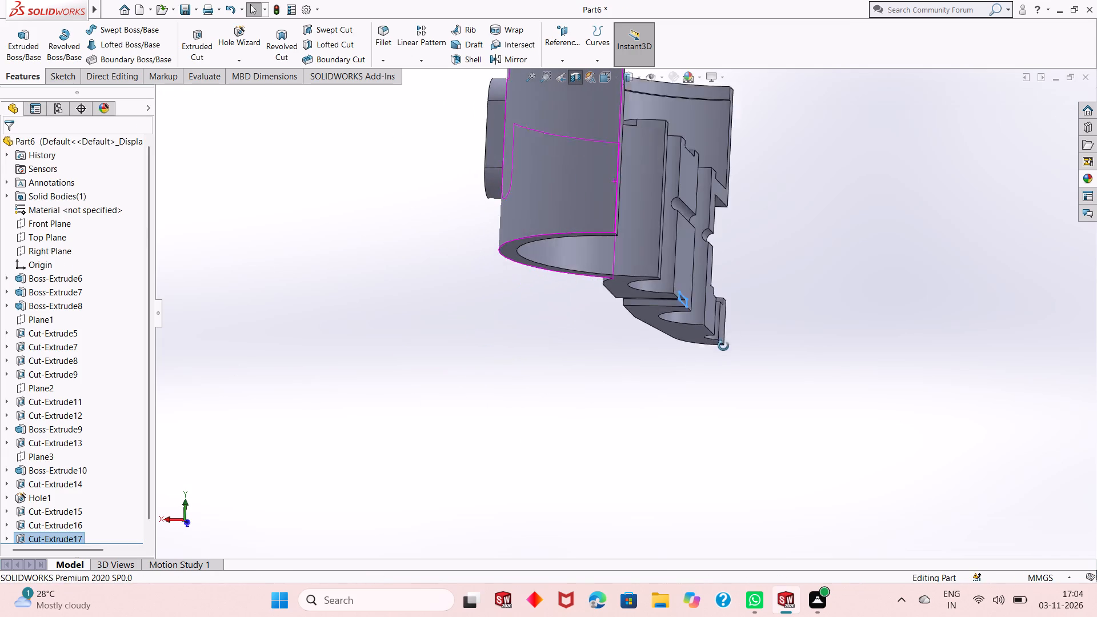
middle_click_drag(723, 346, 720, 348)
left_click(720, 348)
scroll(714, 332, "up", 2)
scroll(692, 165, "down", 2)
scroll(652, 273, "up", 2)
middle_click_drag(652, 265, 620, 302)
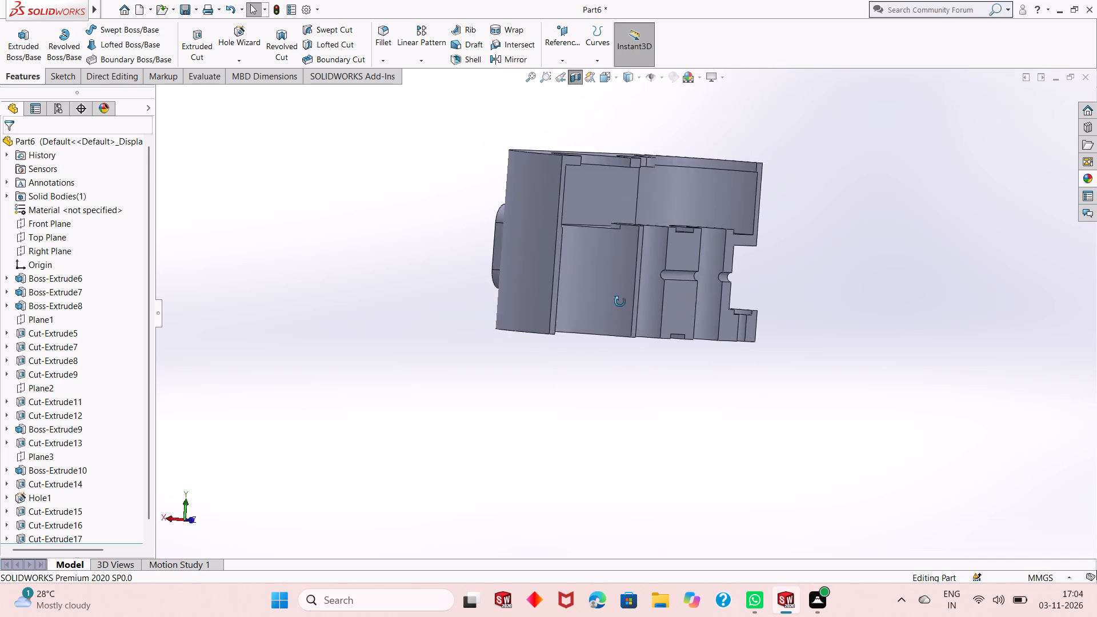
middle_click_drag(620, 302, 614, 306)
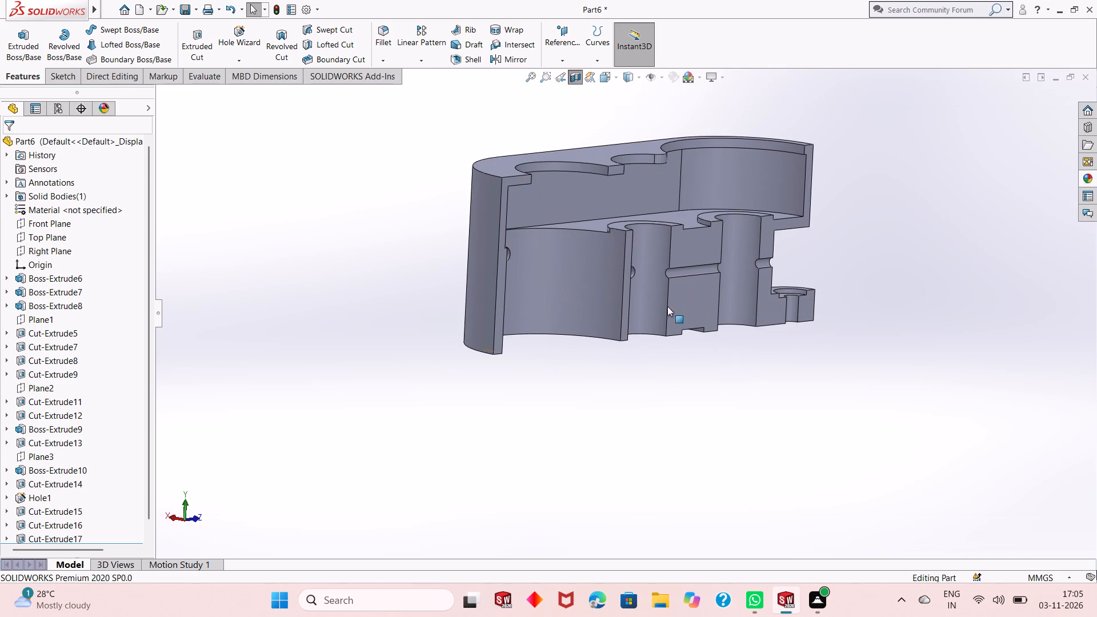
scroll(675, 170, "down", 3)
scroll(671, 339, "up", 2)
middle_click_drag(720, 483, 678, 468)
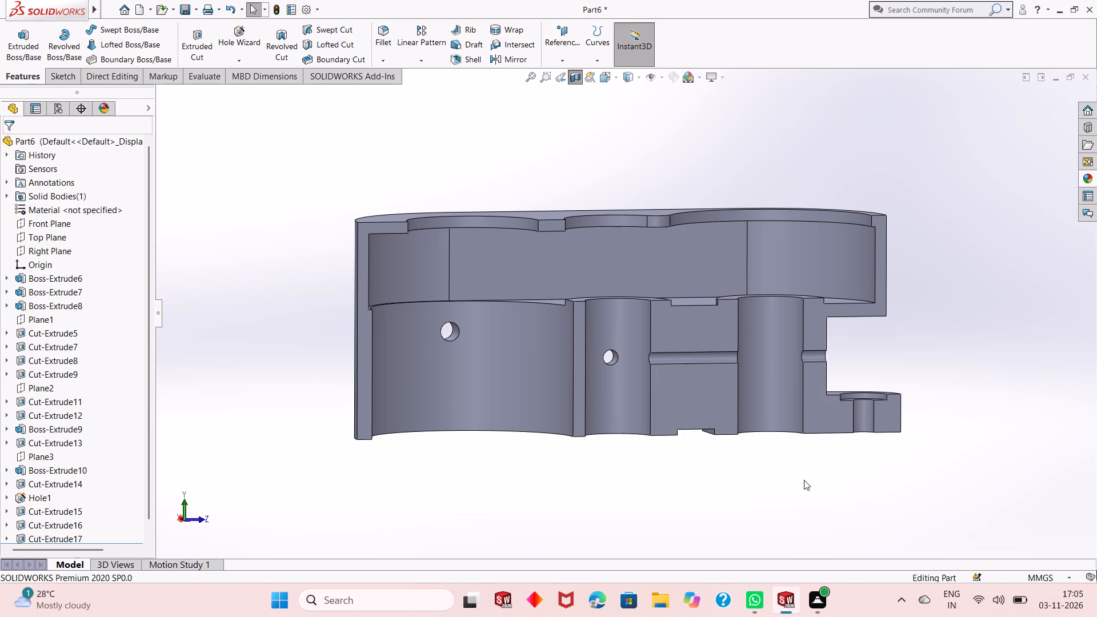
middle_click_drag(804, 480, 816, 496)
scroll(770, 431, "up", 1)
scroll(686, 312, "down", 2)
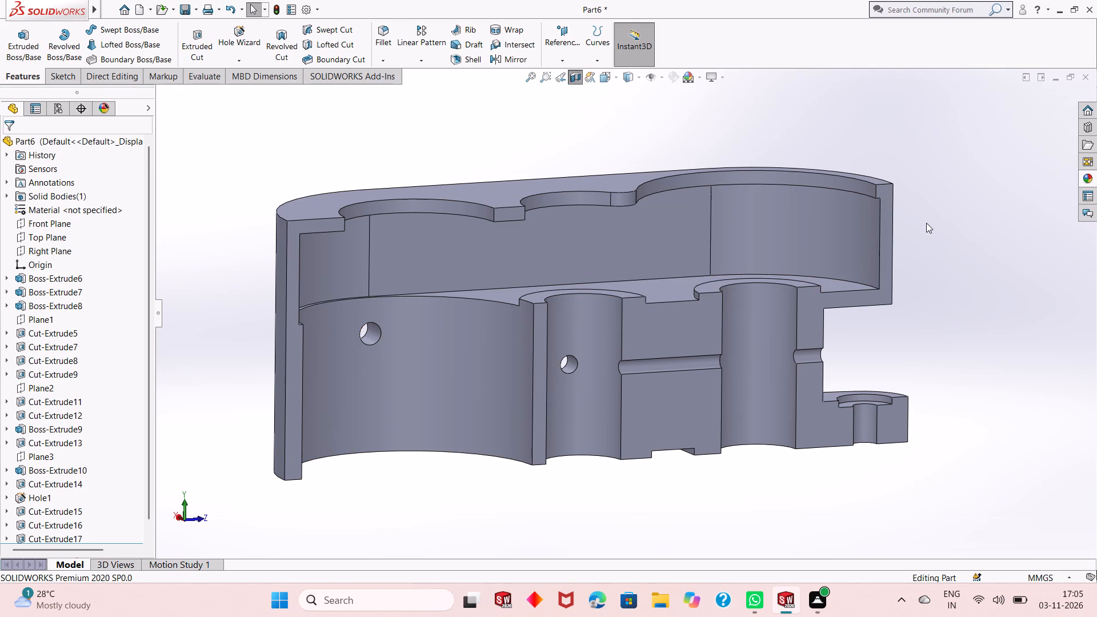
middle_click_drag(926, 223, 991, 233)
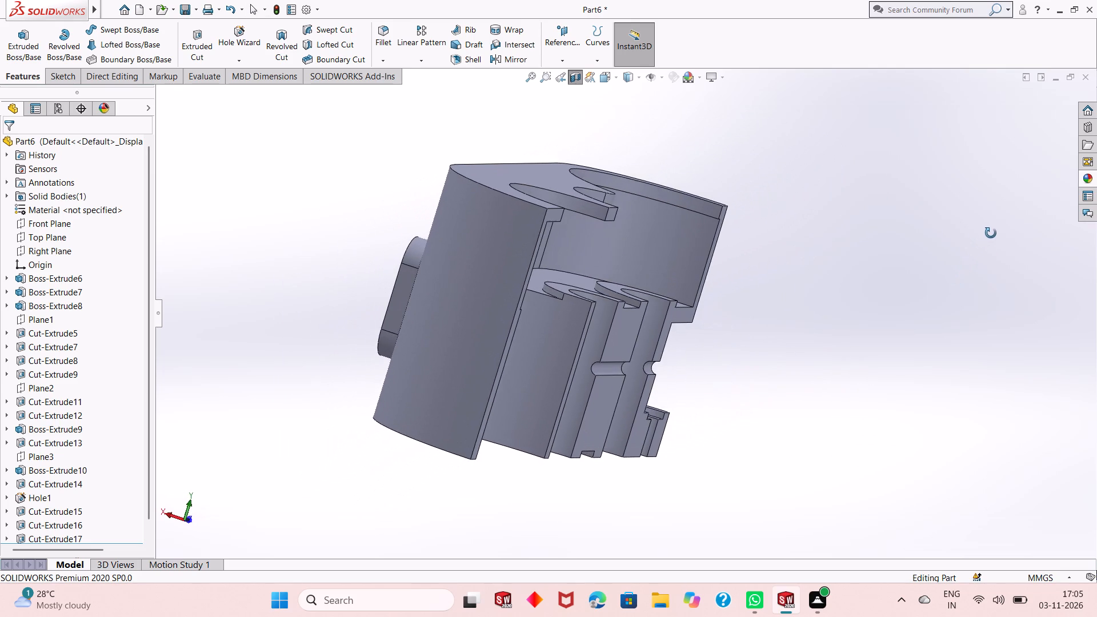
middle_click_drag(991, 233, 924, 262)
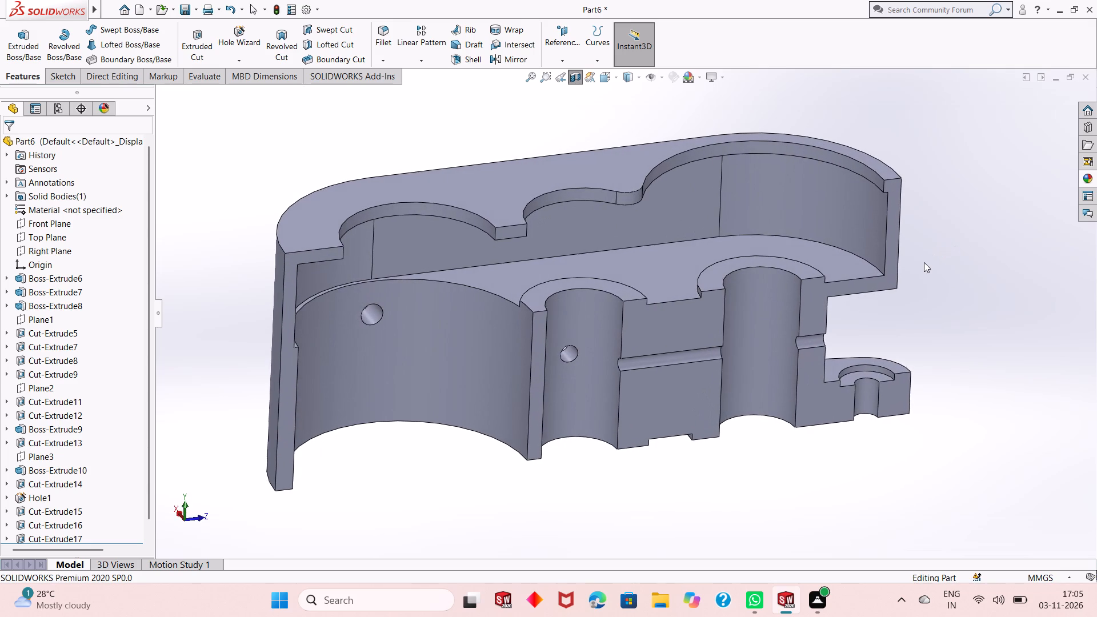
scroll(879, 291, "up", 1)
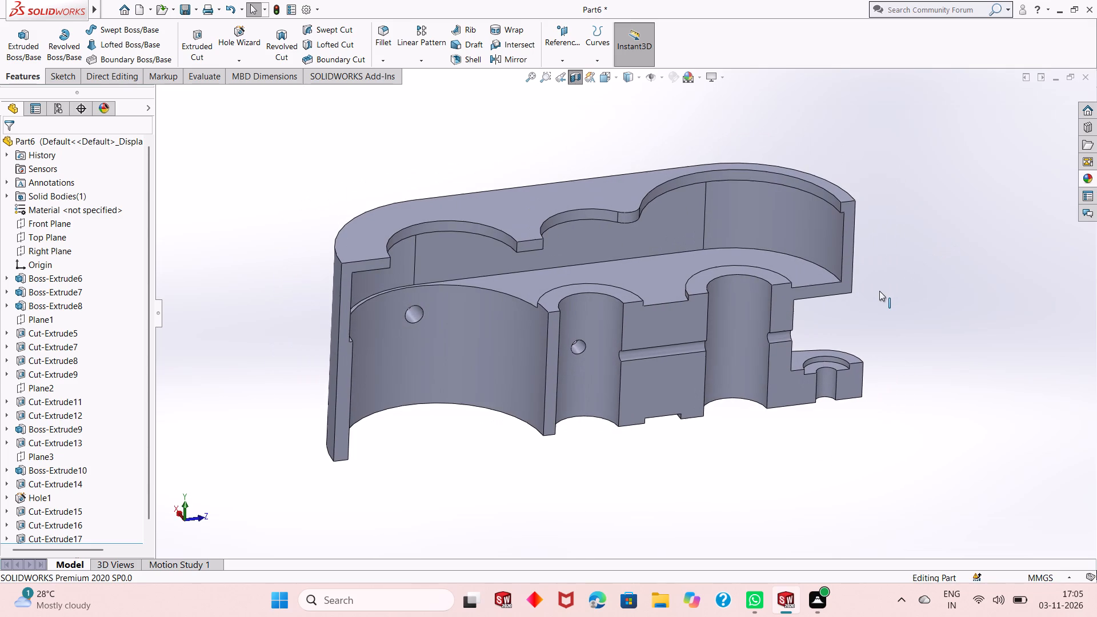
scroll(596, 355, "up", 2)
middle_click_drag(596, 356, 600, 357)
scroll(597, 357, "up", 1)
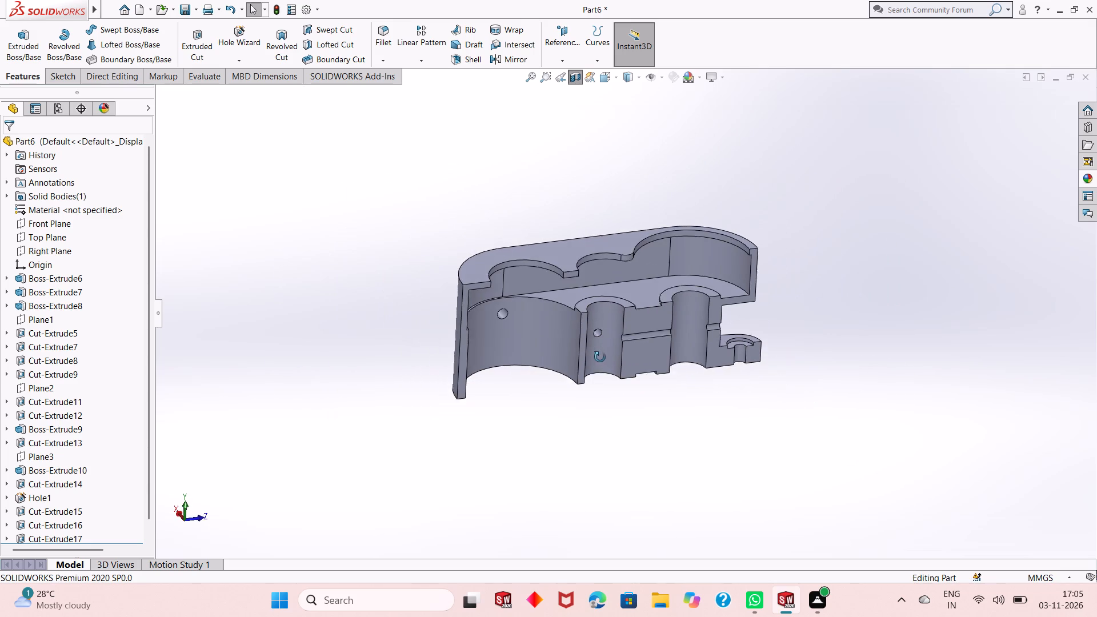
middle_click_drag(600, 357, 631, 340)
scroll(632, 292, "down", 3)
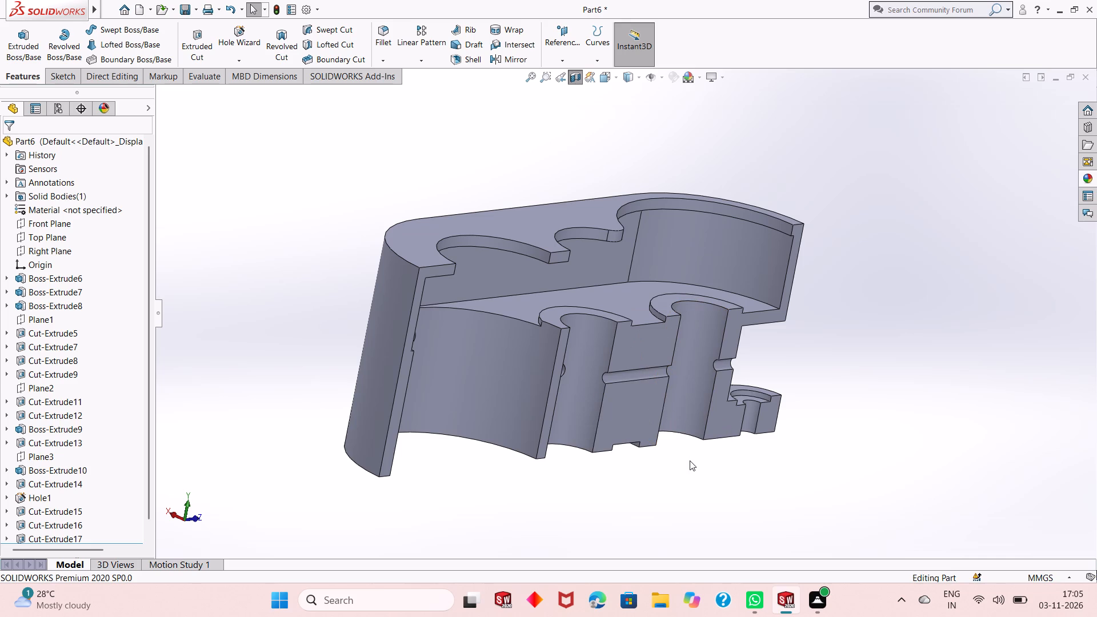
middle_click_drag(690, 460, 714, 412)
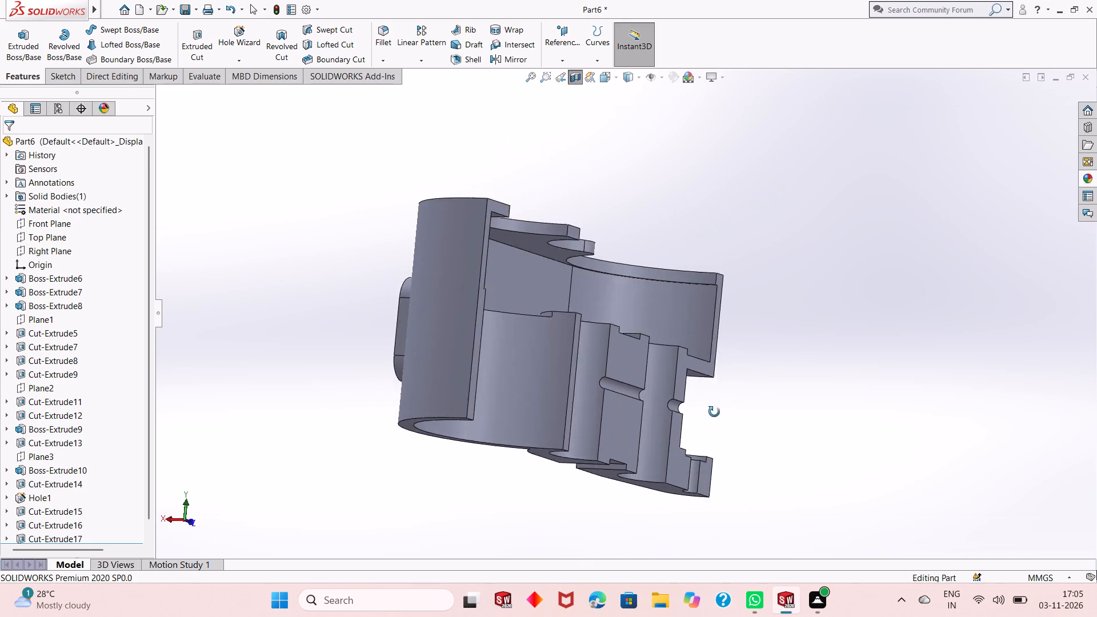
middle_click_drag(714, 412, 650, 454)
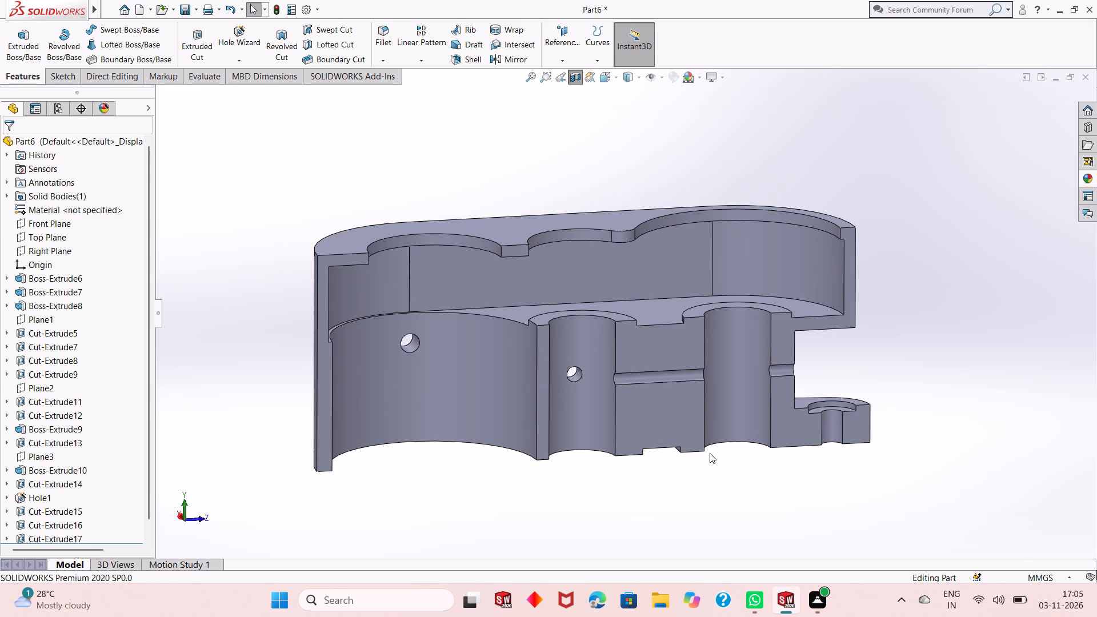
middle_click_drag(710, 453, 727, 445)
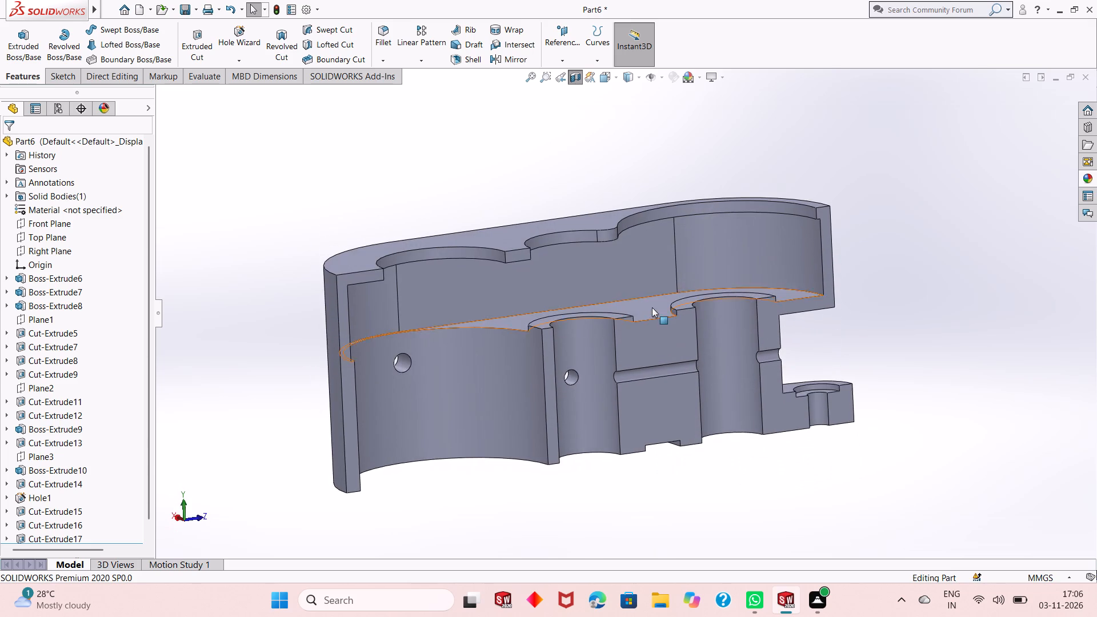
scroll(652, 356, "down", 1)
middle_click_drag(651, 372, 691, 336)
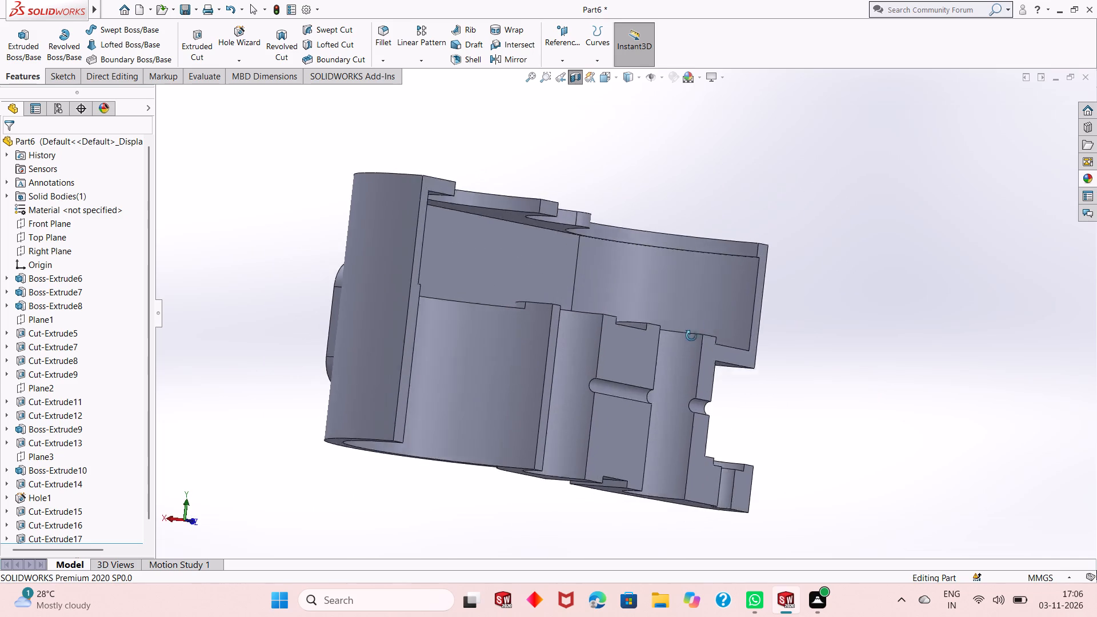
middle_click_drag(691, 336, 682, 369)
scroll(682, 370, "up", 2)
middle_click_drag(744, 348, 719, 357)
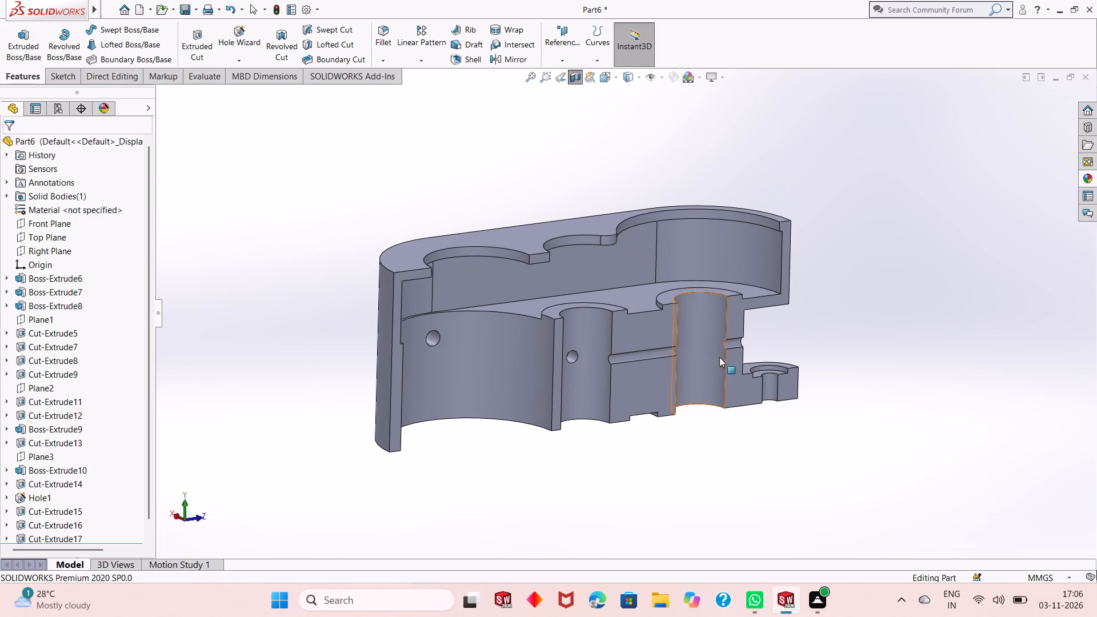
scroll(631, 326, "down", 2)
scroll(631, 326, "up", 2)
middle_click_drag(693, 432, 707, 402)
middle_click_drag(755, 344, 744, 370)
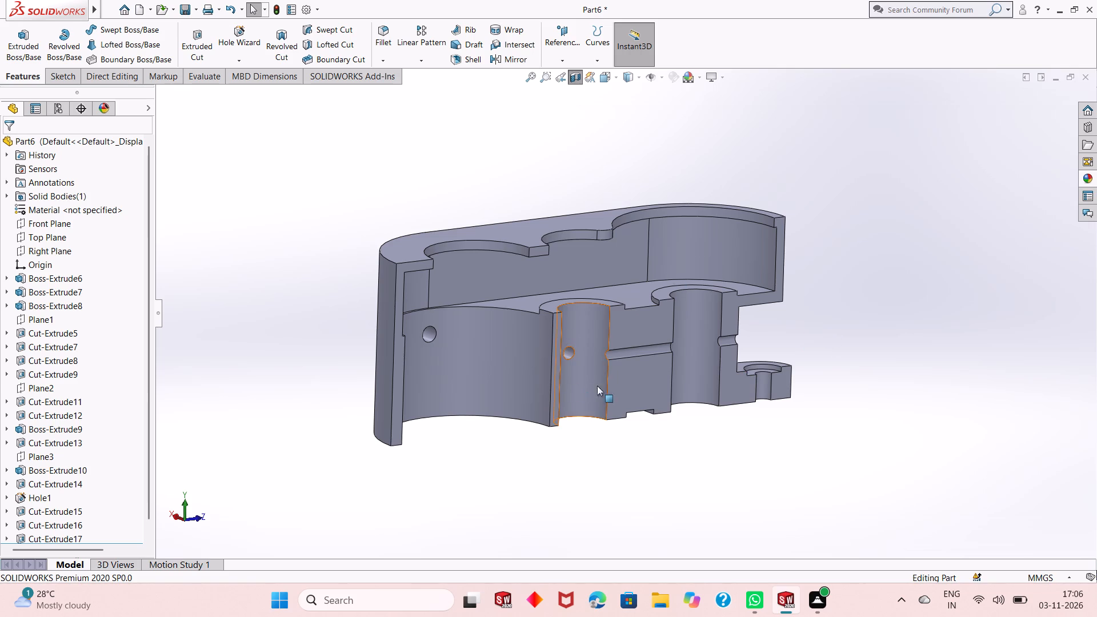
scroll(608, 382, "up", 1)
middle_click_drag(641, 410, 656, 350)
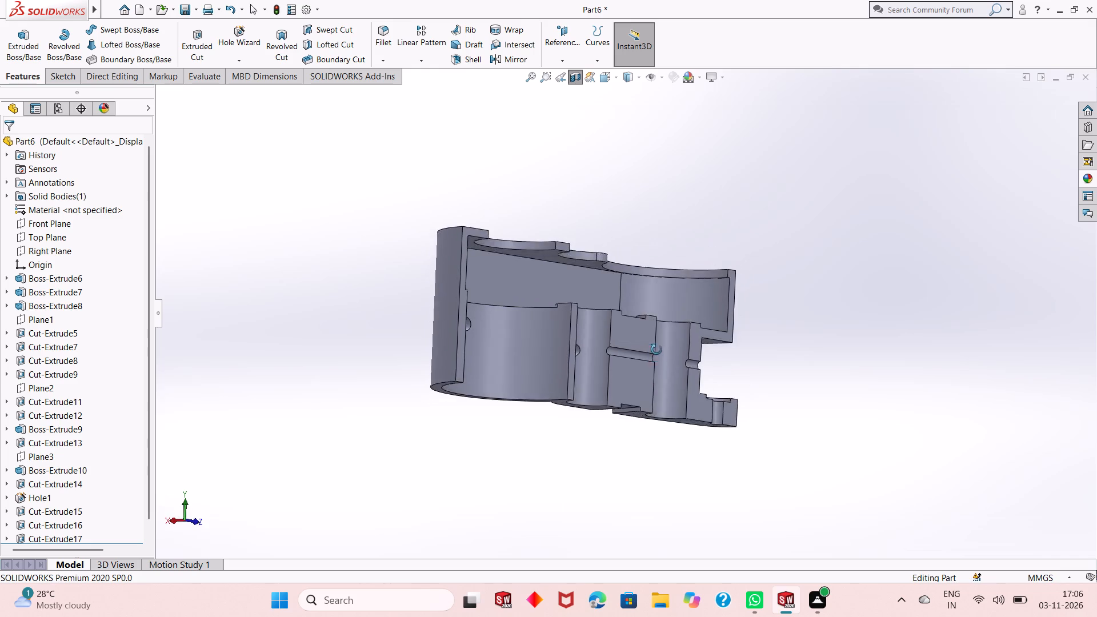
middle_click_drag(656, 350, 639, 417)
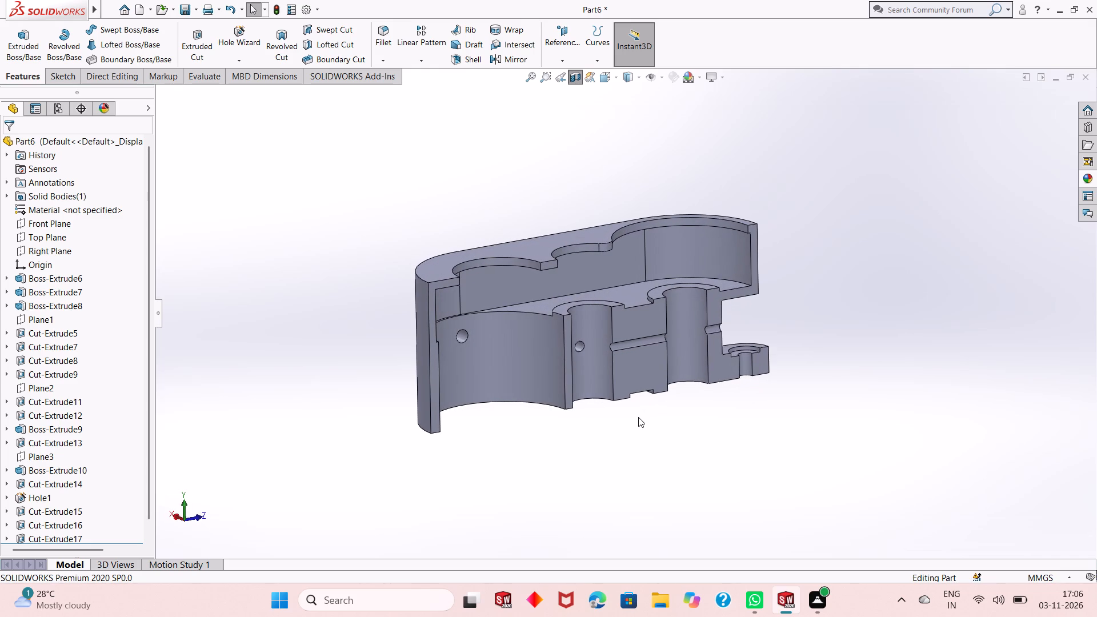
scroll(574, 329, "up", 1)
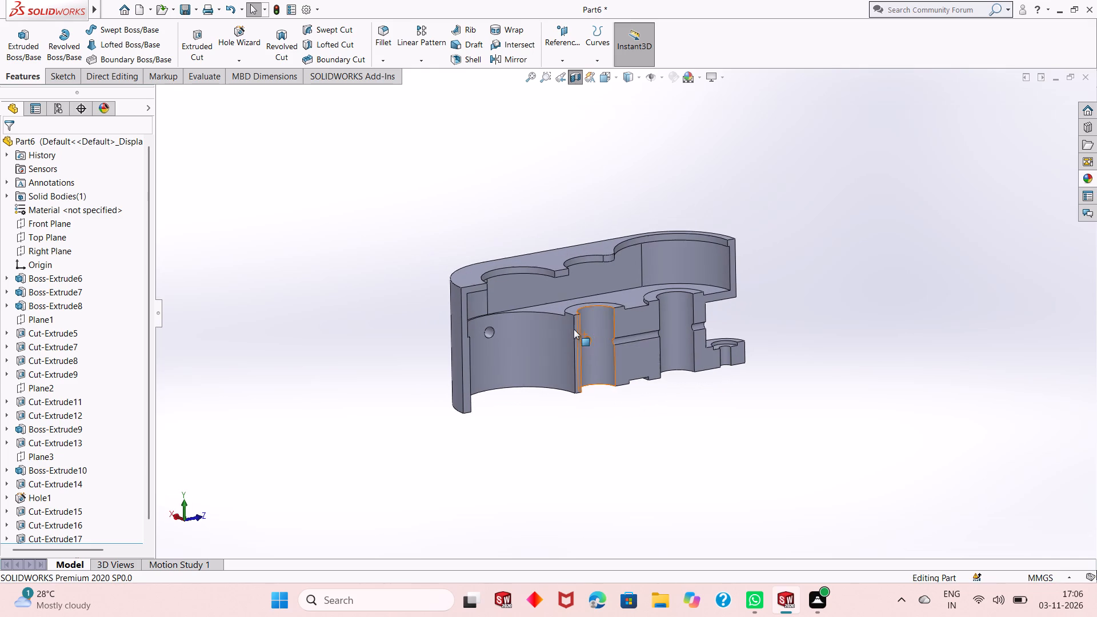
Turn off the section view to display the complete, uncut housing.
scroll(587, 239, "down", 3)
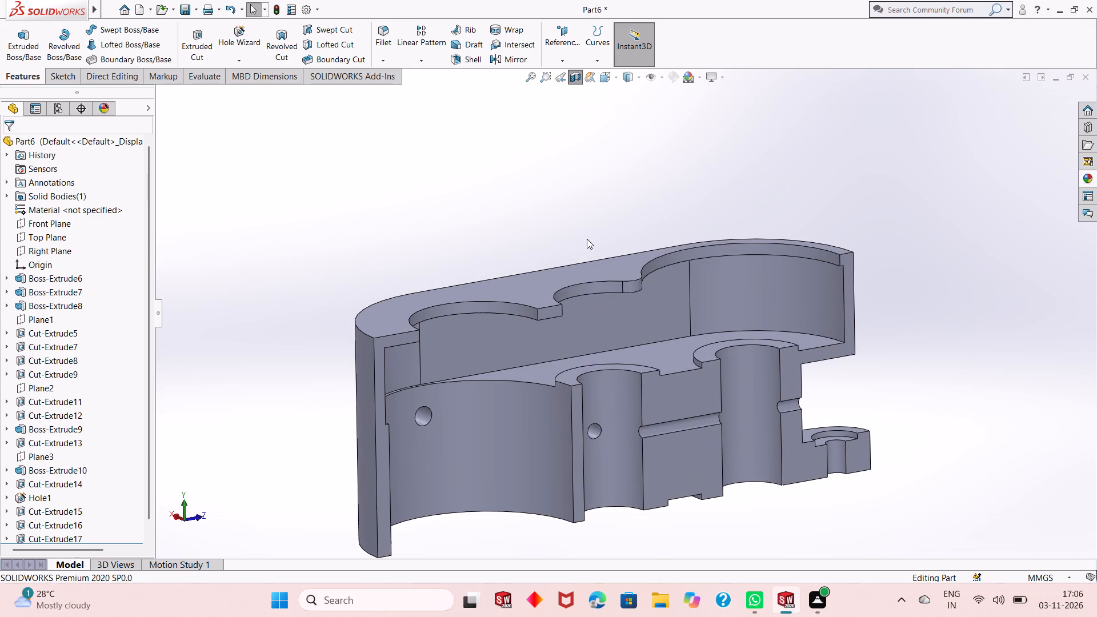
scroll(609, 300, "up", 2)
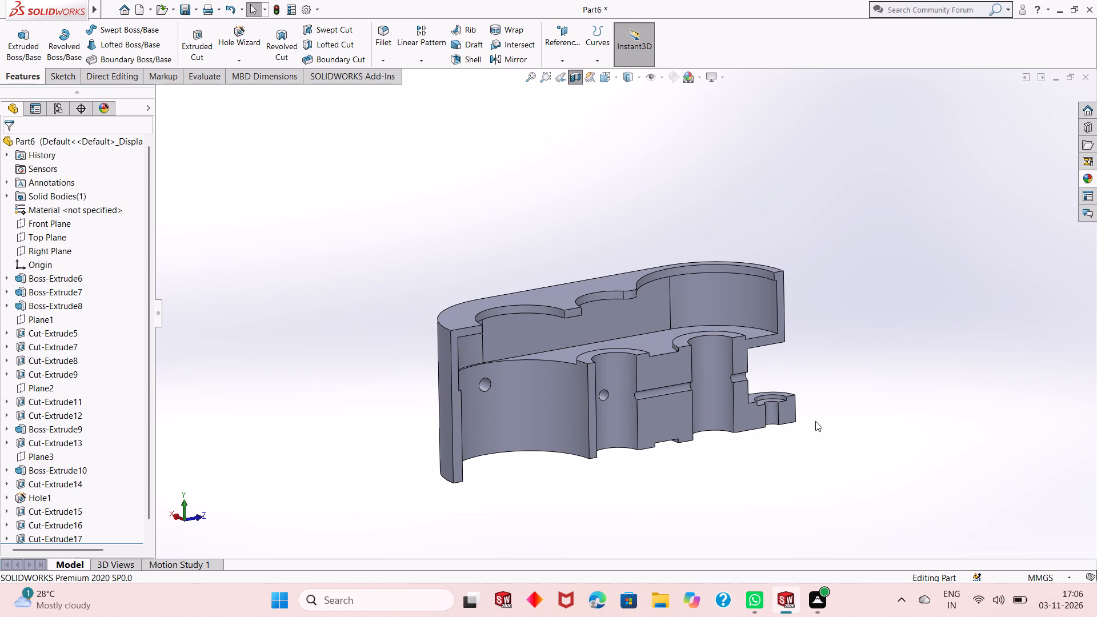
middle_click_drag(658, 396, 676, 457)
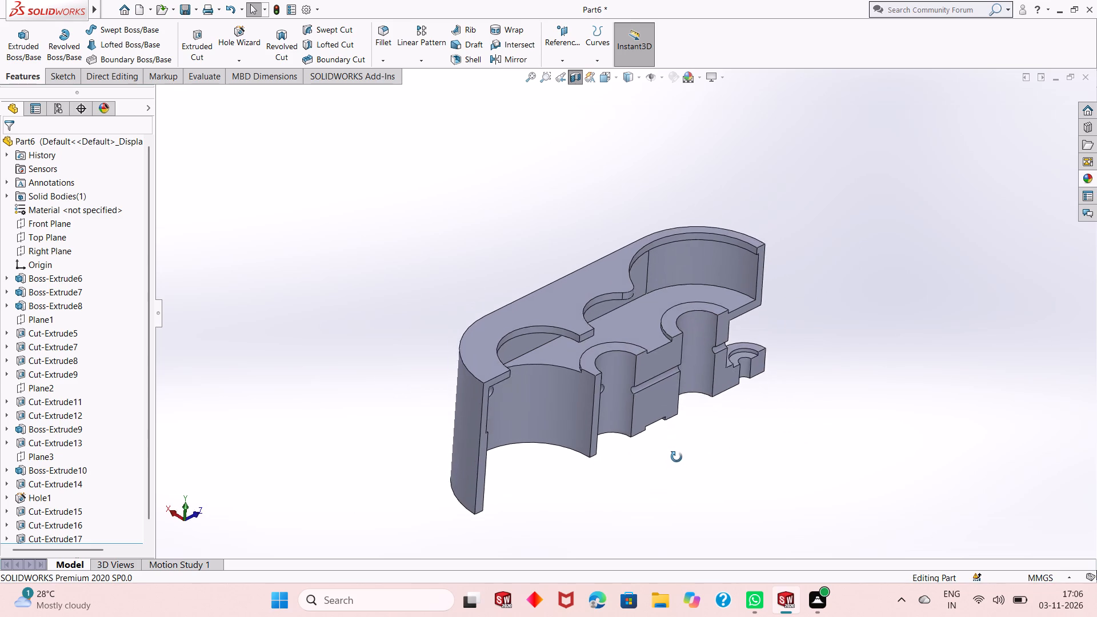
middle_click_drag(676, 457, 679, 474)
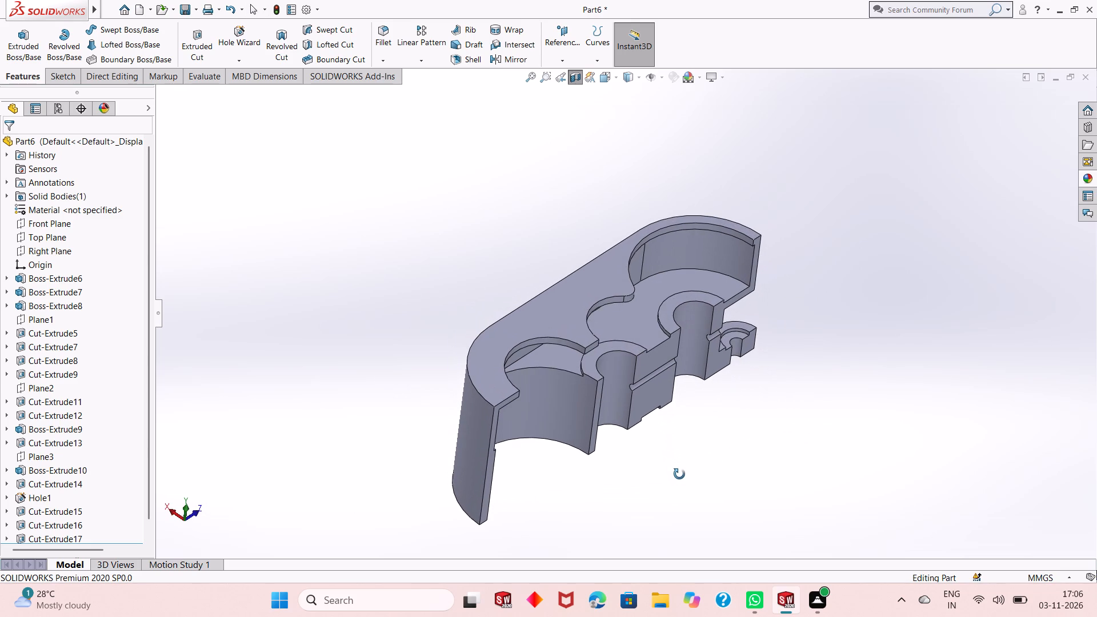
middle_click_drag(679, 474, 662, 387)
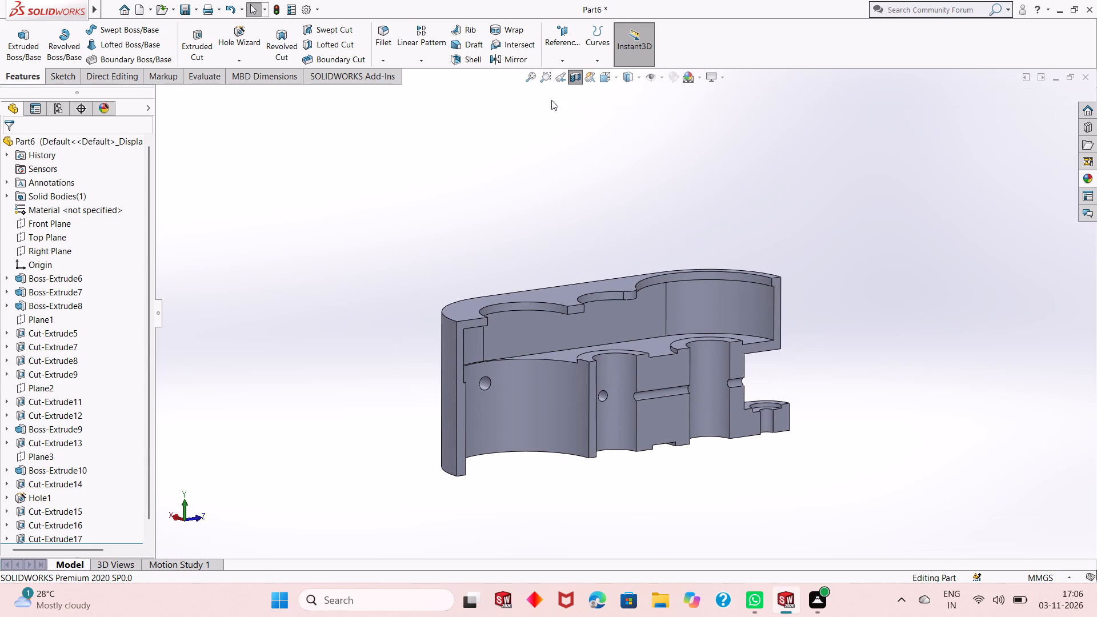
left_click(577, 78)
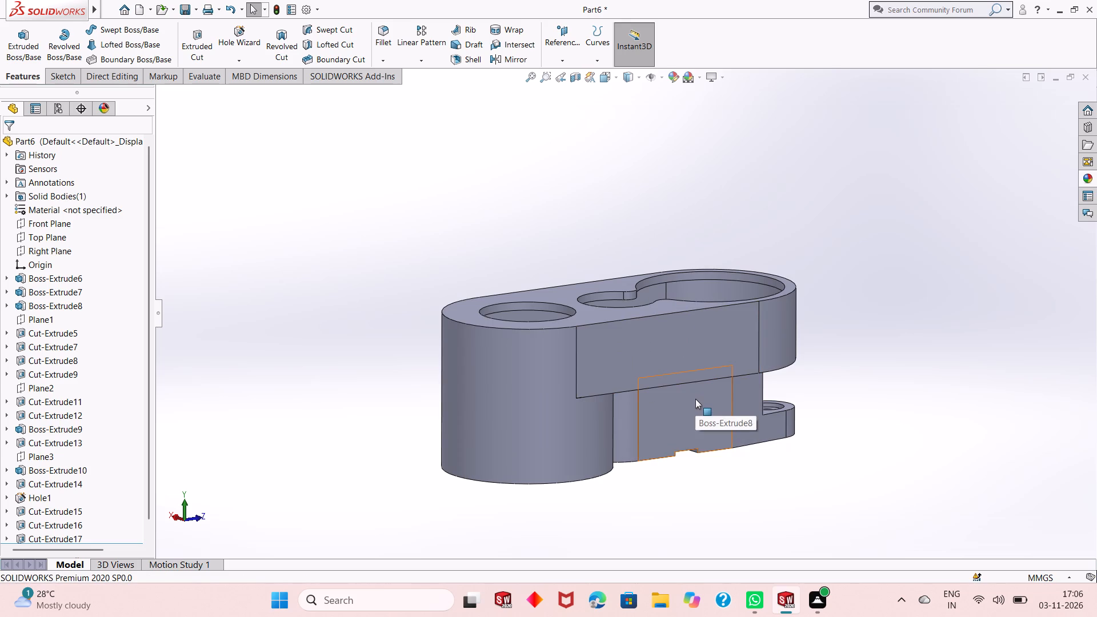
Fillet the base edge of the raised oval boss on the large cylinder's side with a 1 mm symmetric radius.
middle_click_drag(731, 428, 503, 455)
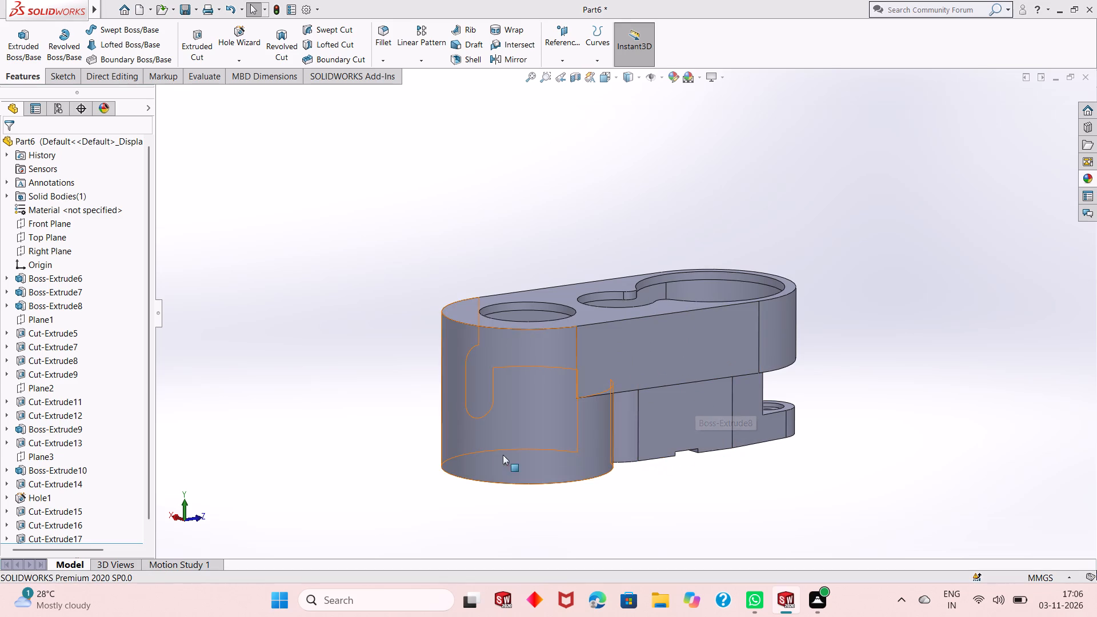
middle_click_drag(503, 455, 497, 456)
middle_click_drag(763, 413, 463, 456)
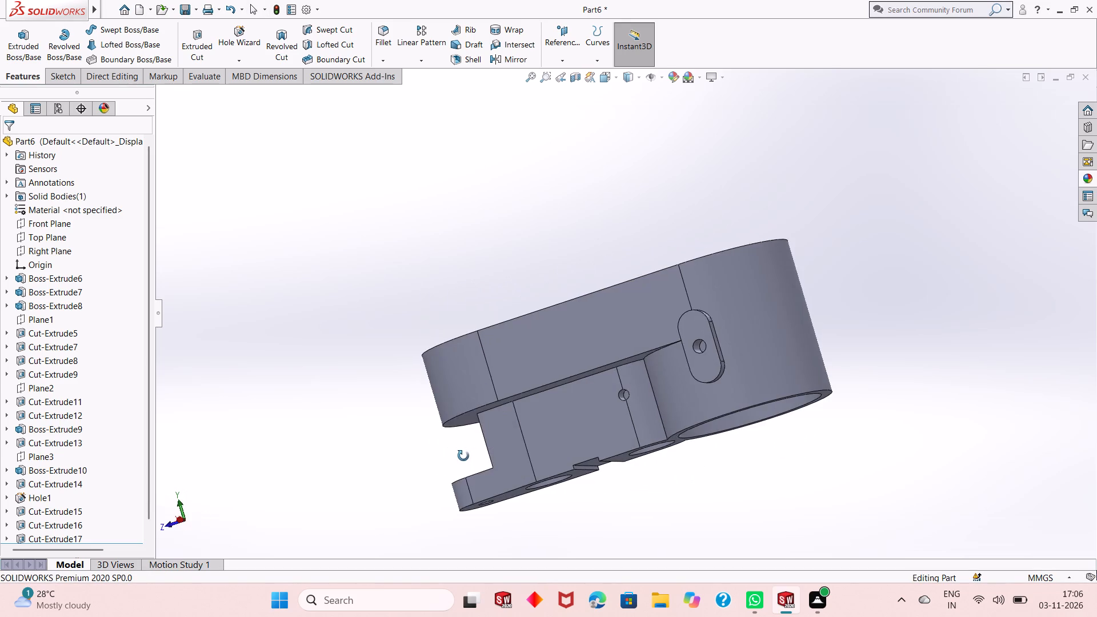
middle_click_drag(463, 456, 555, 455)
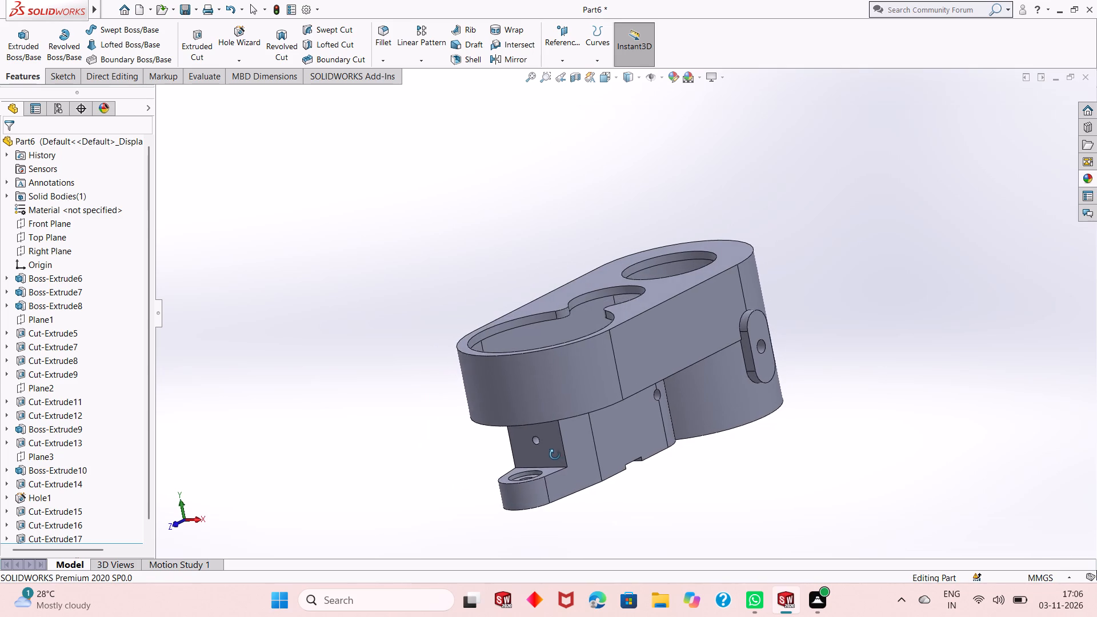
middle_click_drag(555, 455, 555, 467)
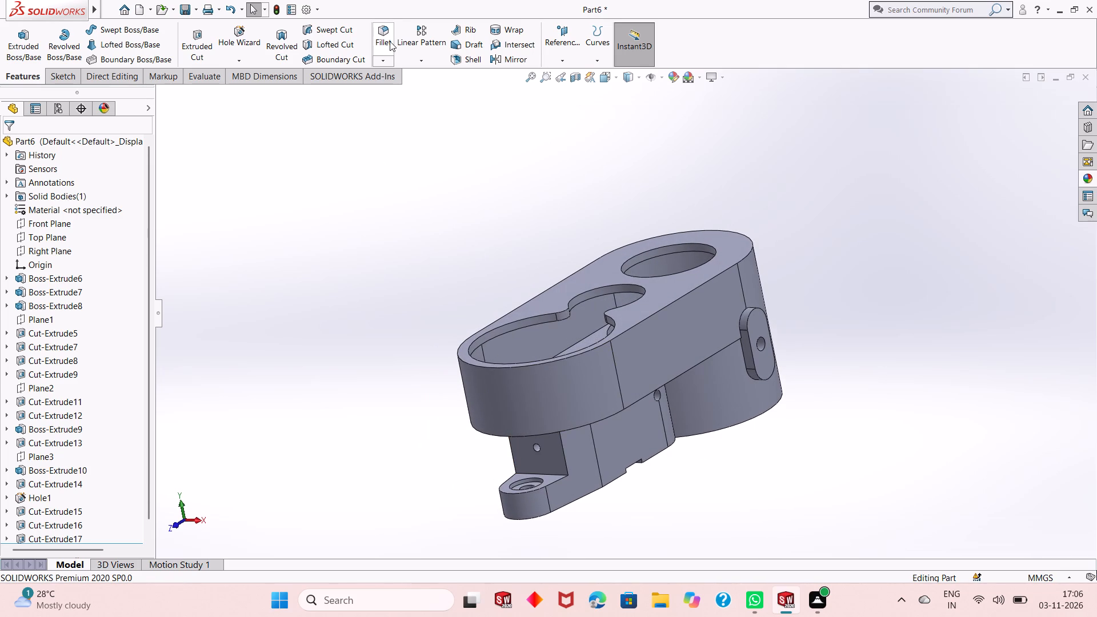
left_click(390, 41)
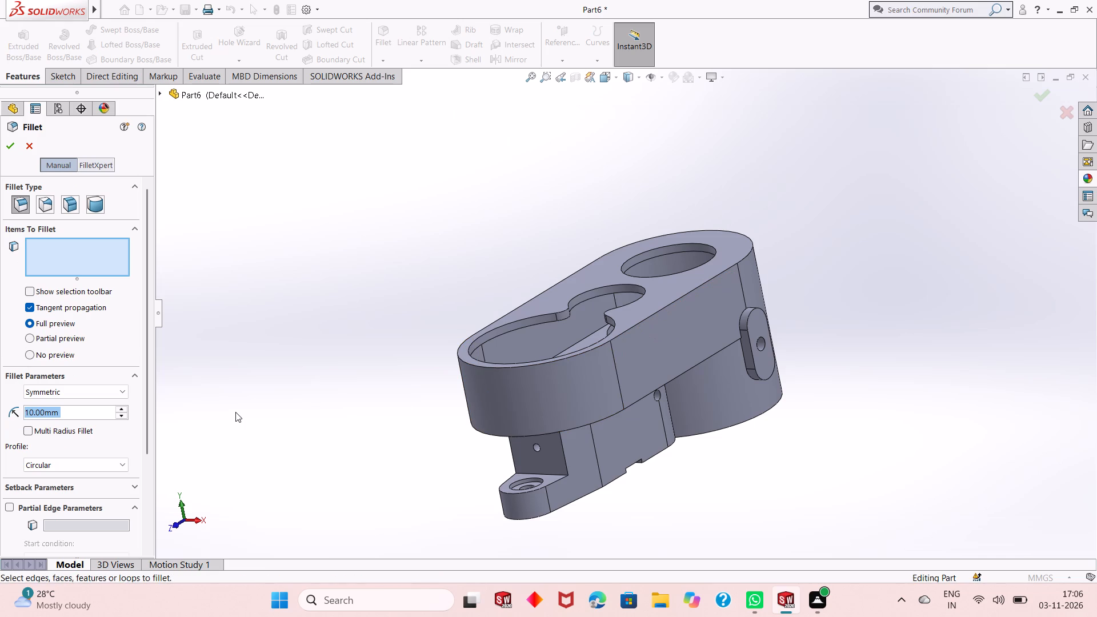
key("1")
key("Return")
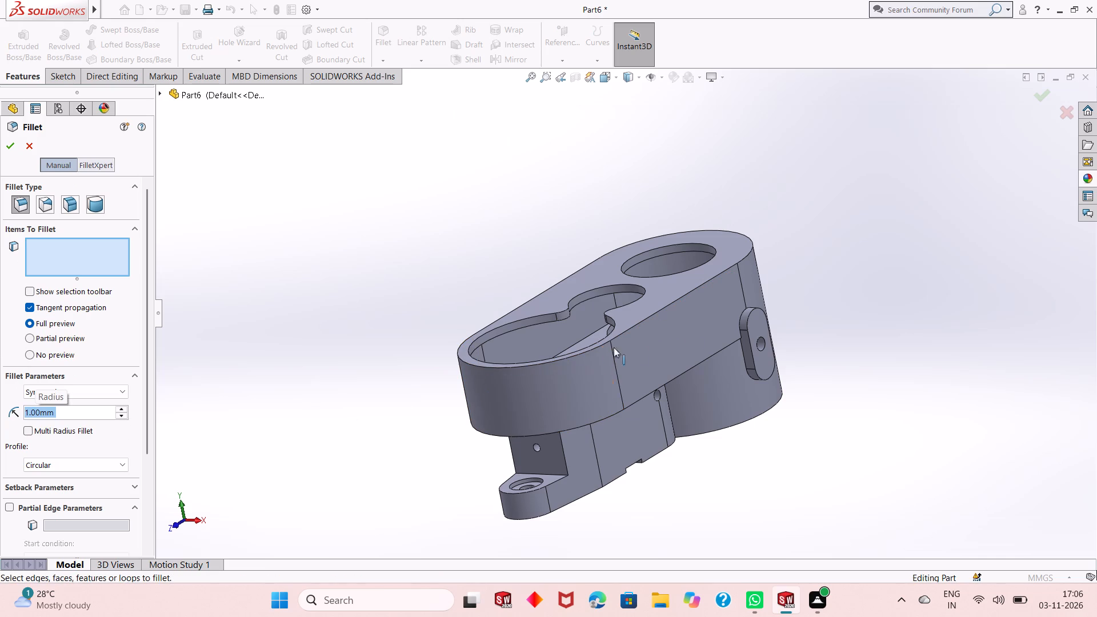
scroll(772, 363, "down", 4)
left_click(669, 323)
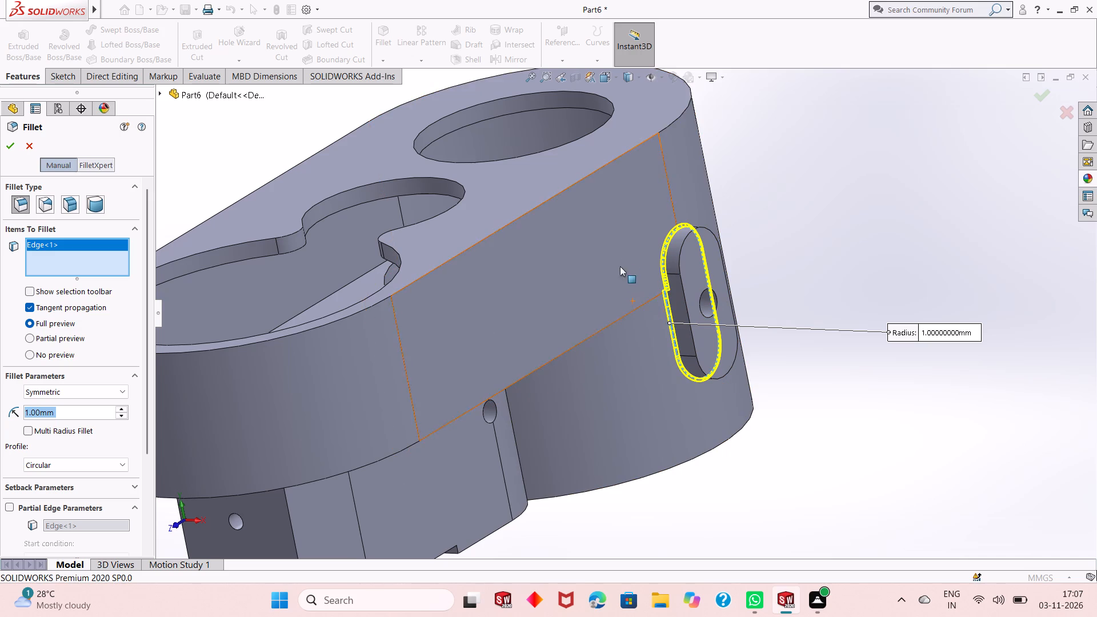
key("2")
key("Return")
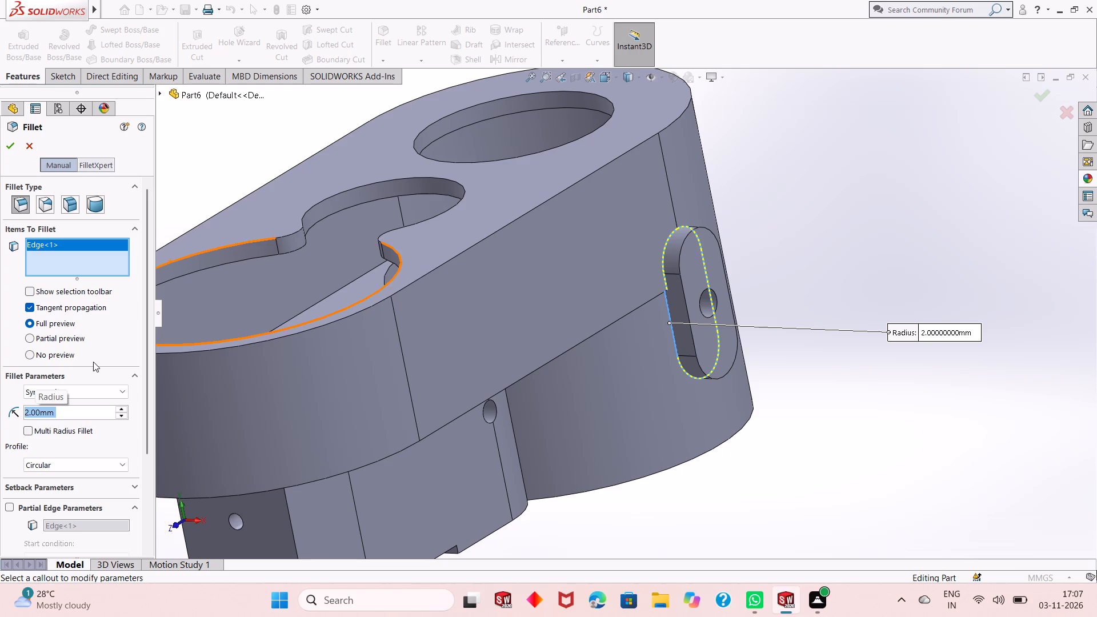
key("1")
key("Return")
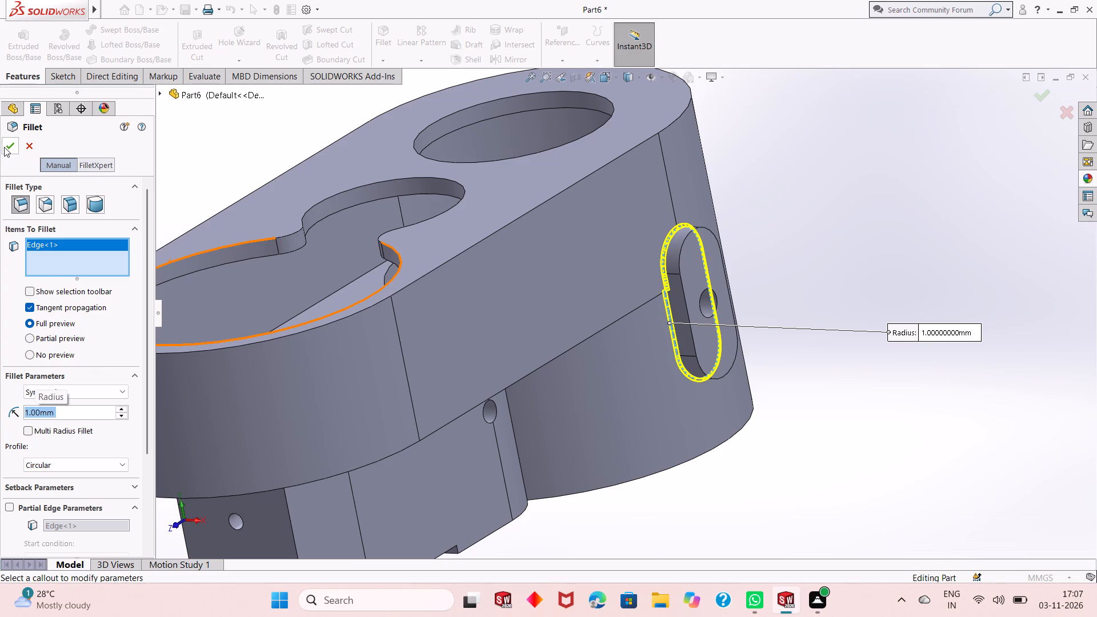
left_click(6, 146)
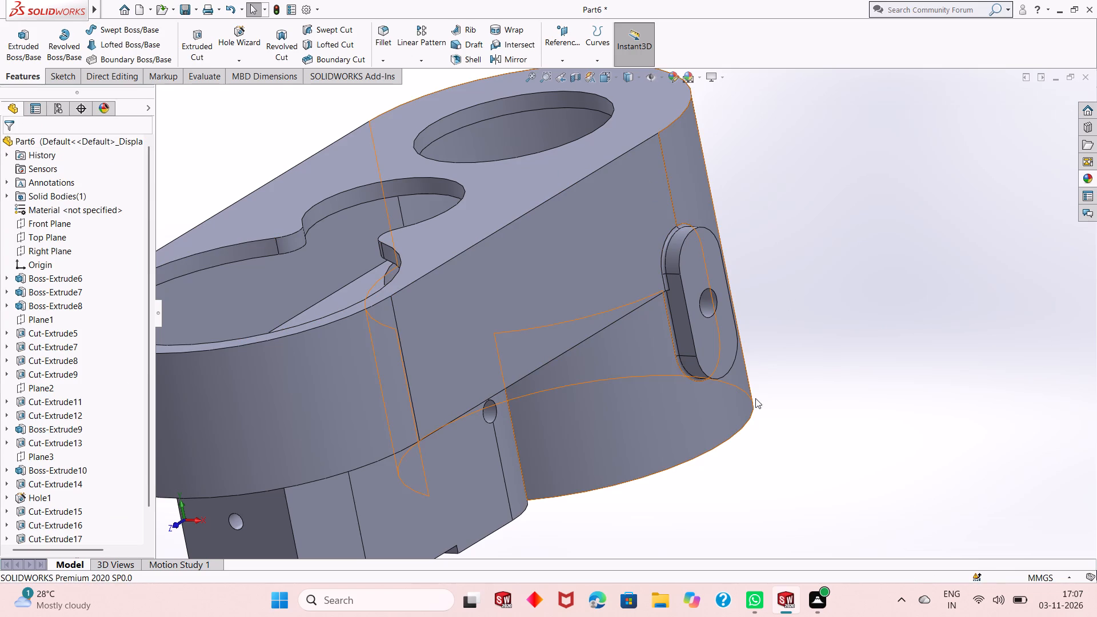
Examine the whole housing from several angles, checking the fillet around the side boss, the bores, the bottom slot and the mounting lug.
scroll(687, 361, "up", 4)
middle_click_drag(662, 408, 659, 282)
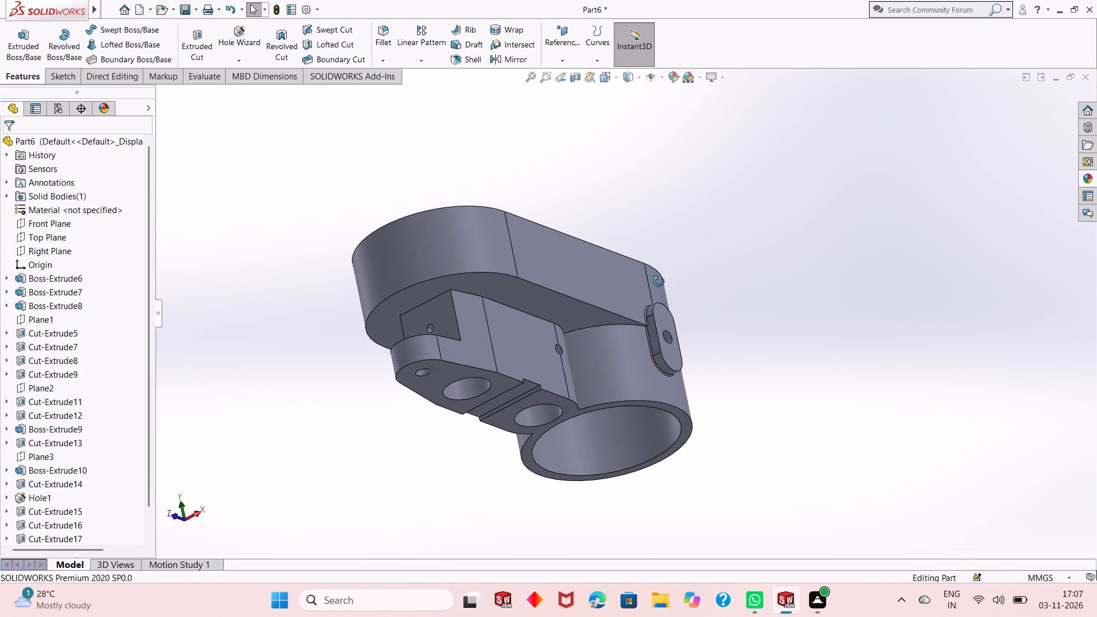
middle_click_drag(659, 282, 642, 400)
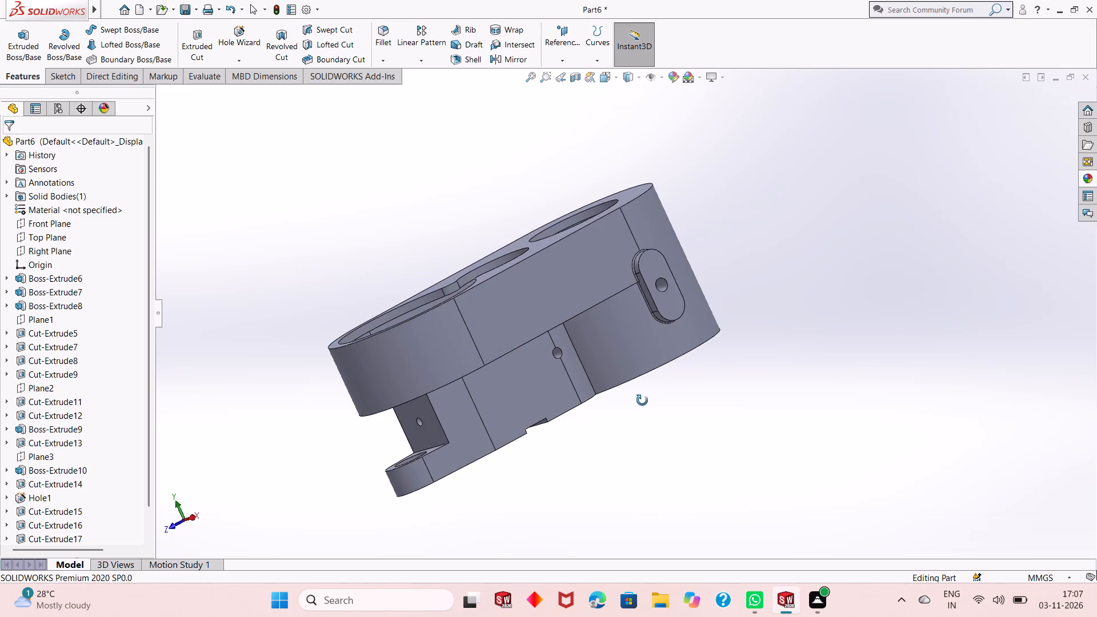
middle_click_drag(642, 400, 638, 419)
scroll(590, 348, "down", 3)
middle_click_drag(695, 434, 665, 380)
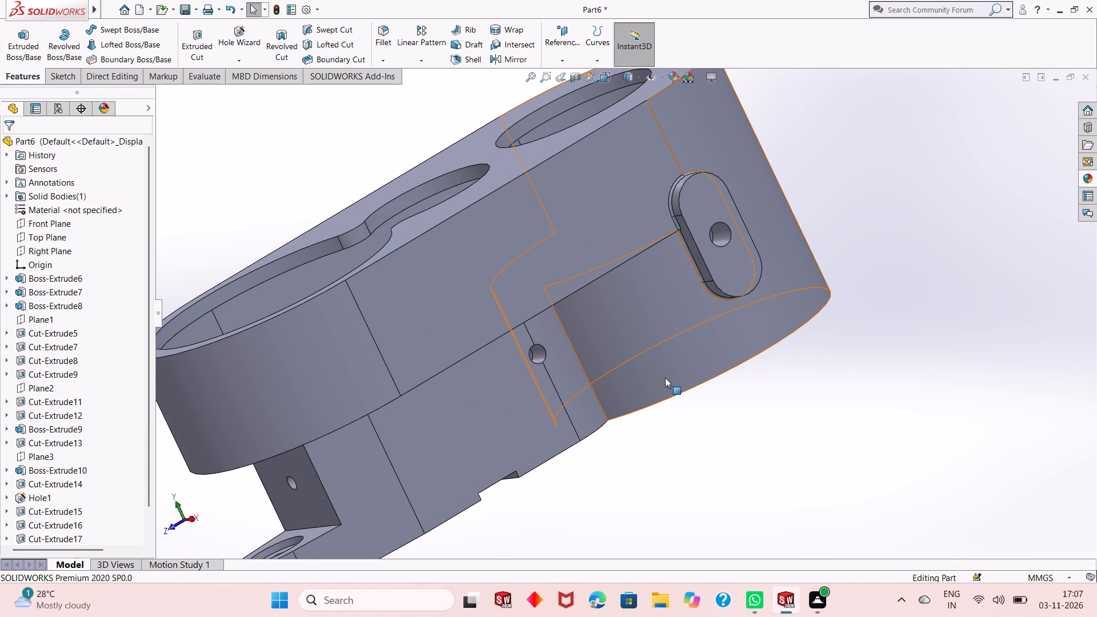
scroll(624, 418, "up", 2)
middle_click_drag(643, 427, 598, 410)
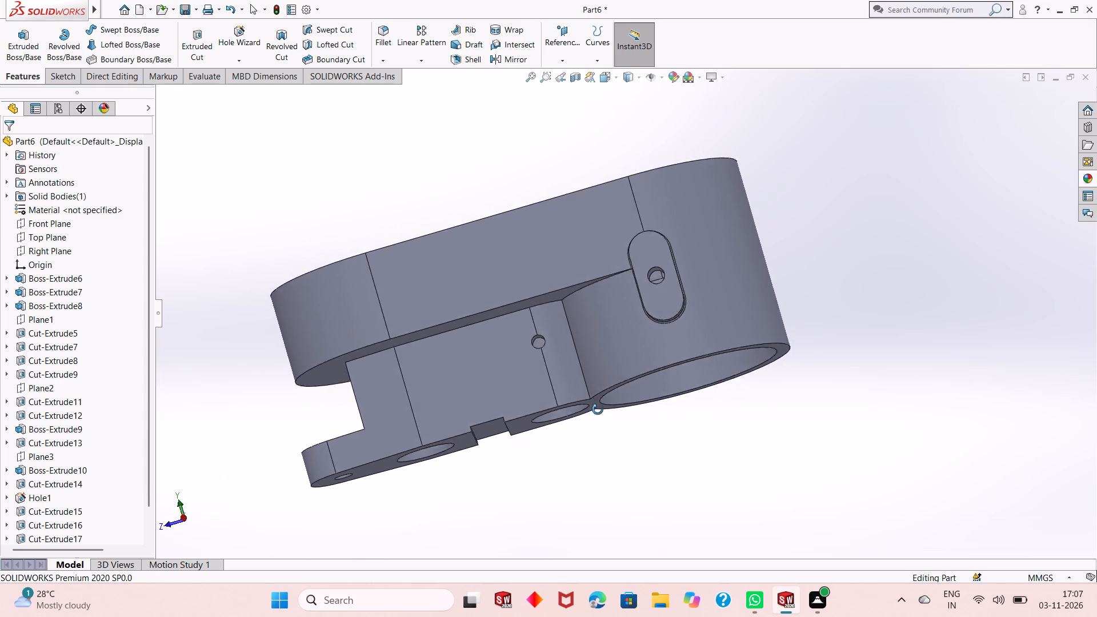
middle_click_drag(598, 410, 786, 360)
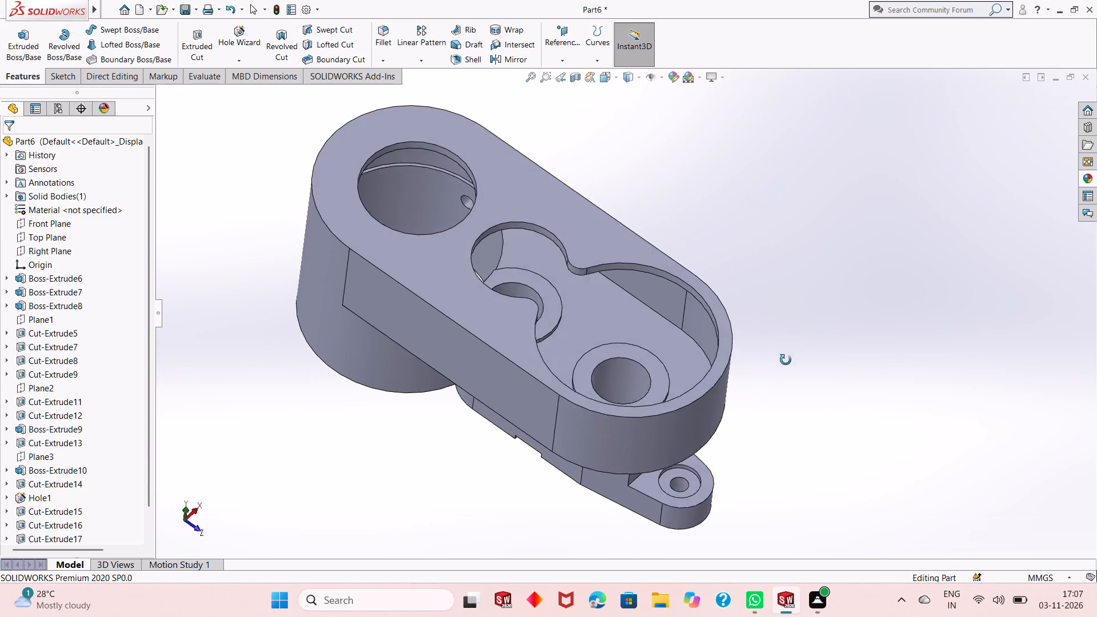
middle_click_drag(786, 360, 665, 354)
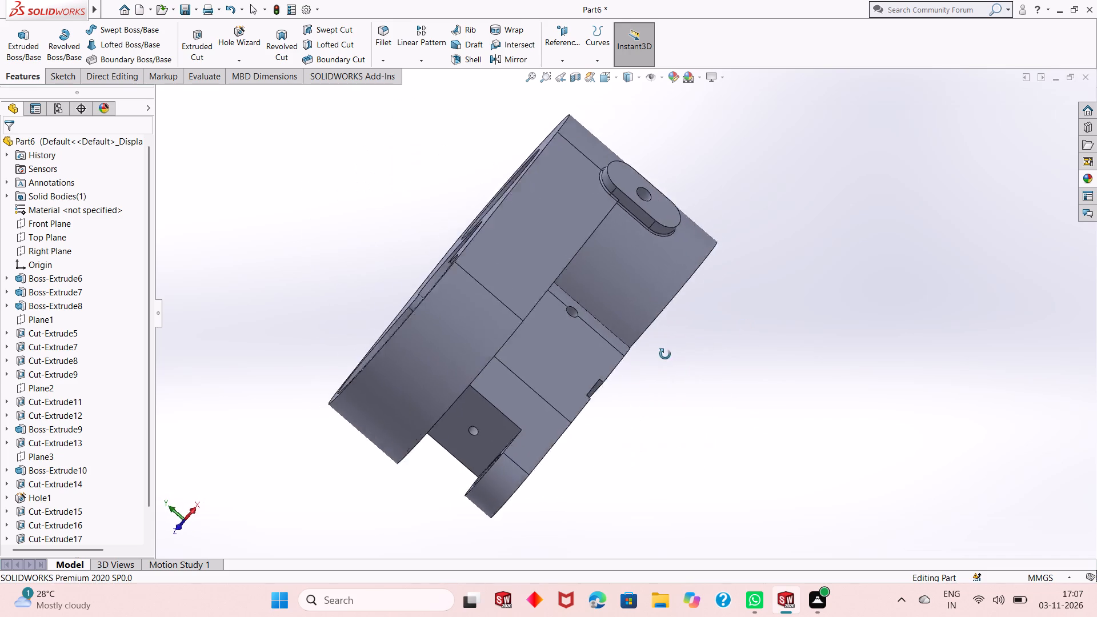
middle_click_drag(665, 354, 626, 406)
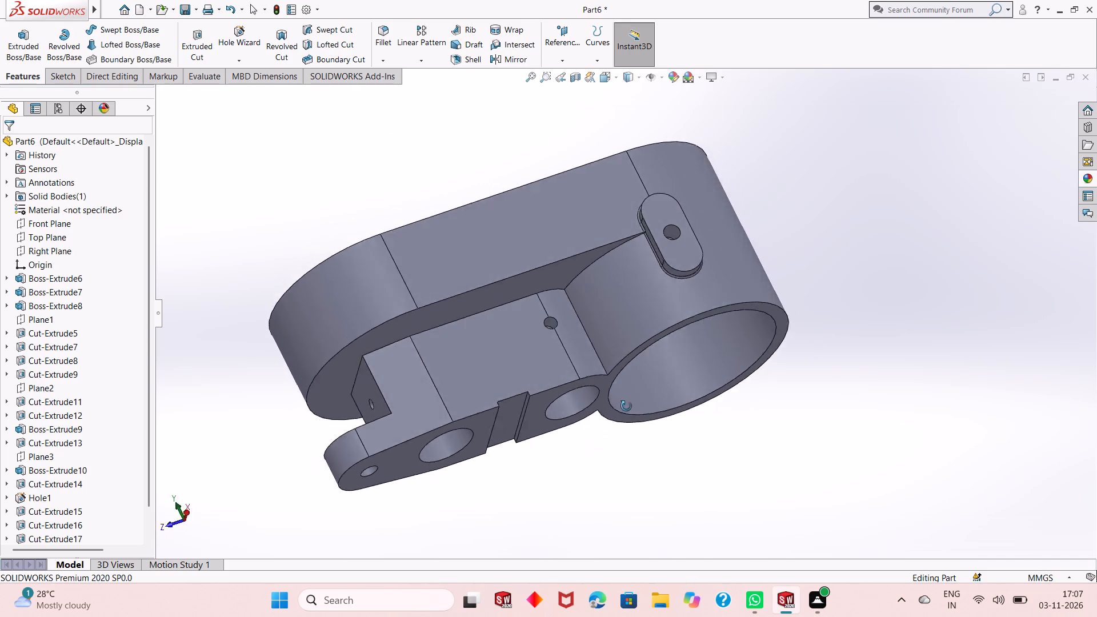
middle_click_drag(626, 406, 688, 514)
middle_click_drag(604, 458, 608, 440)
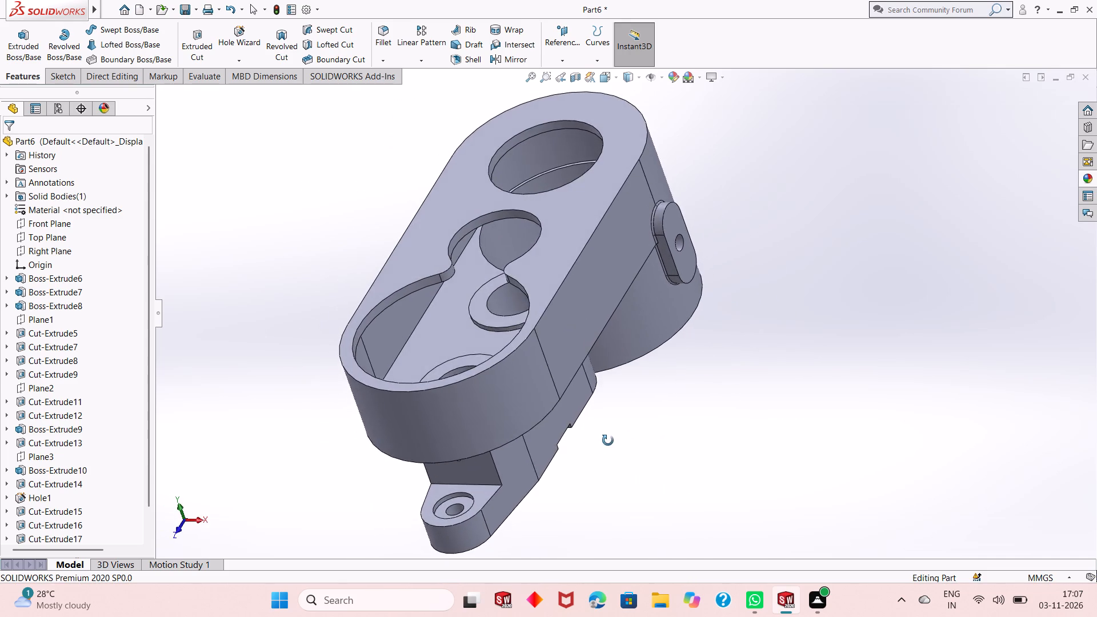
middle_click_drag(608, 440, 802, 330)
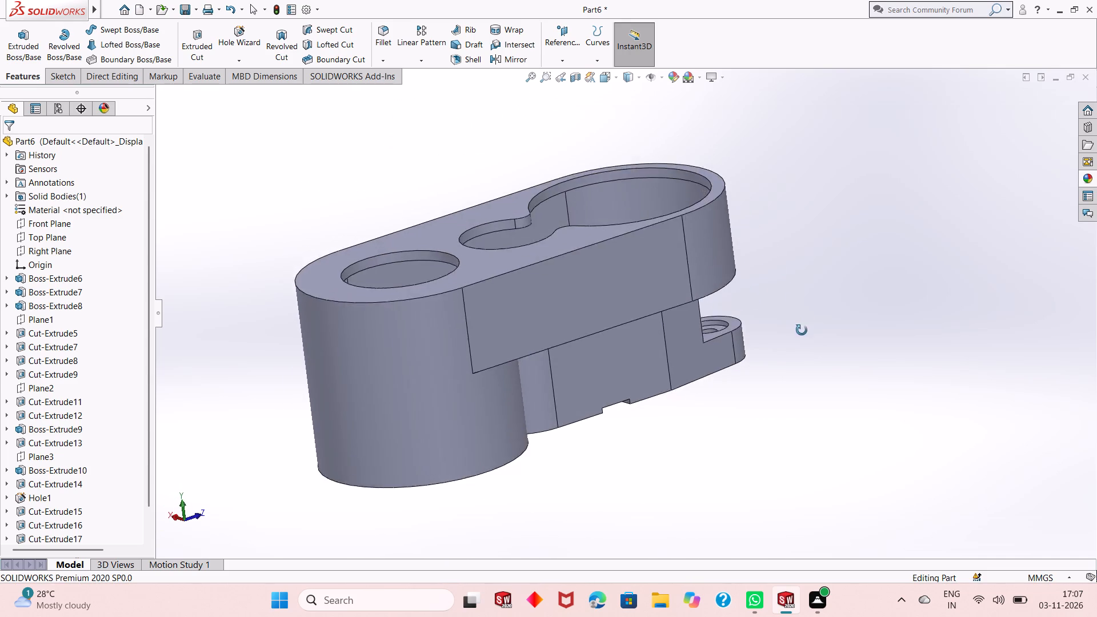
middle_click_drag(802, 330, 786, 400)
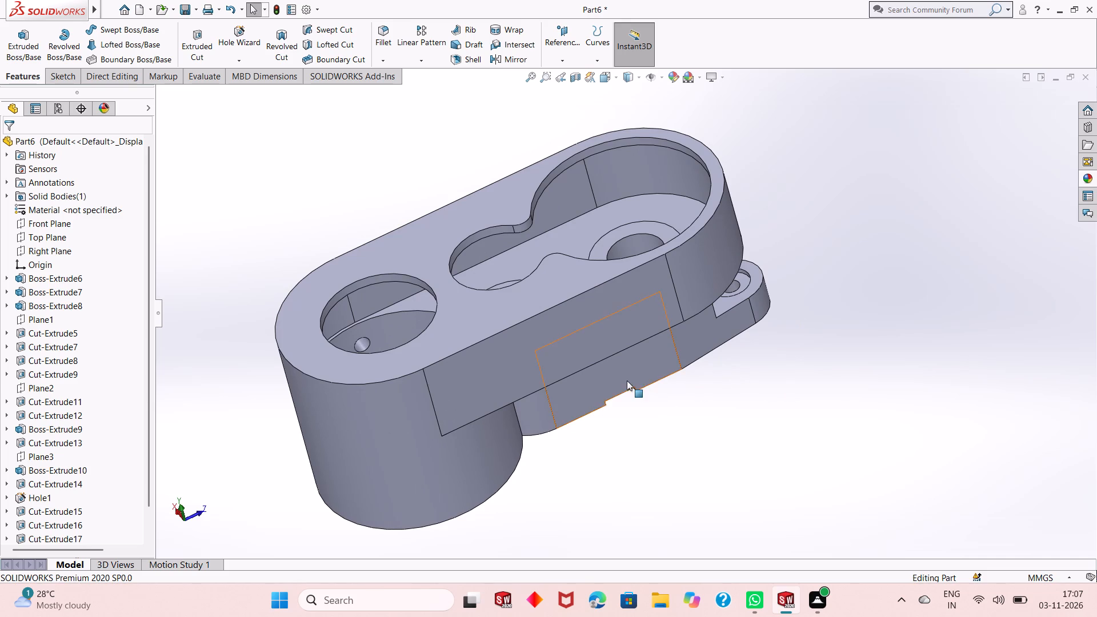
middle_click_drag(620, 392, 640, 357)
scroll(615, 388, "up", 2)
scroll(574, 297, "down", 2)
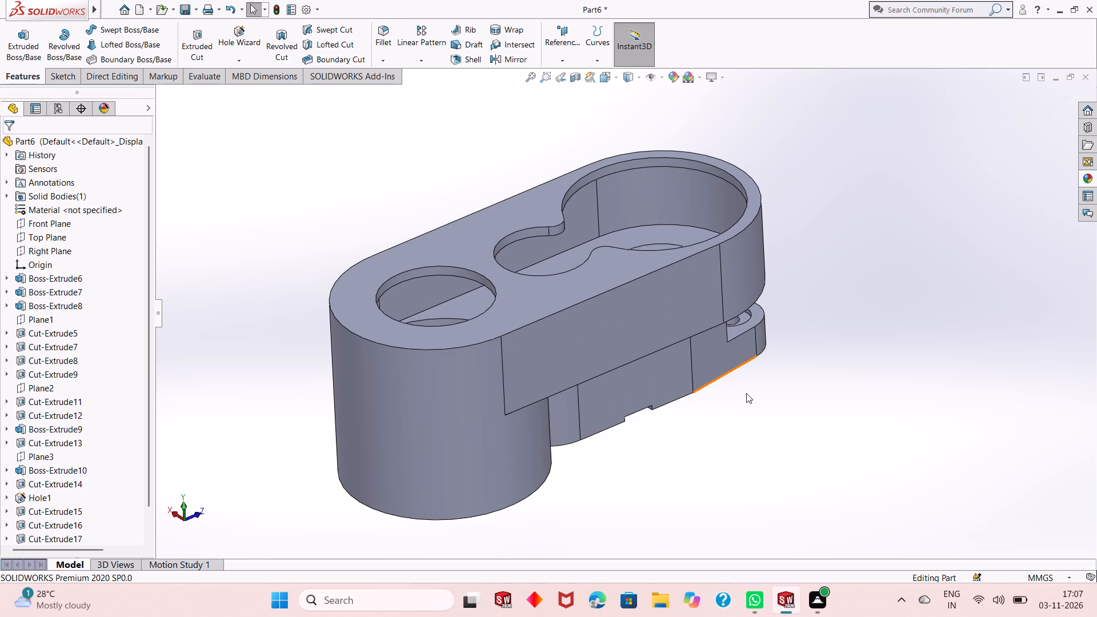
middle_click_drag(763, 399, 735, 384)
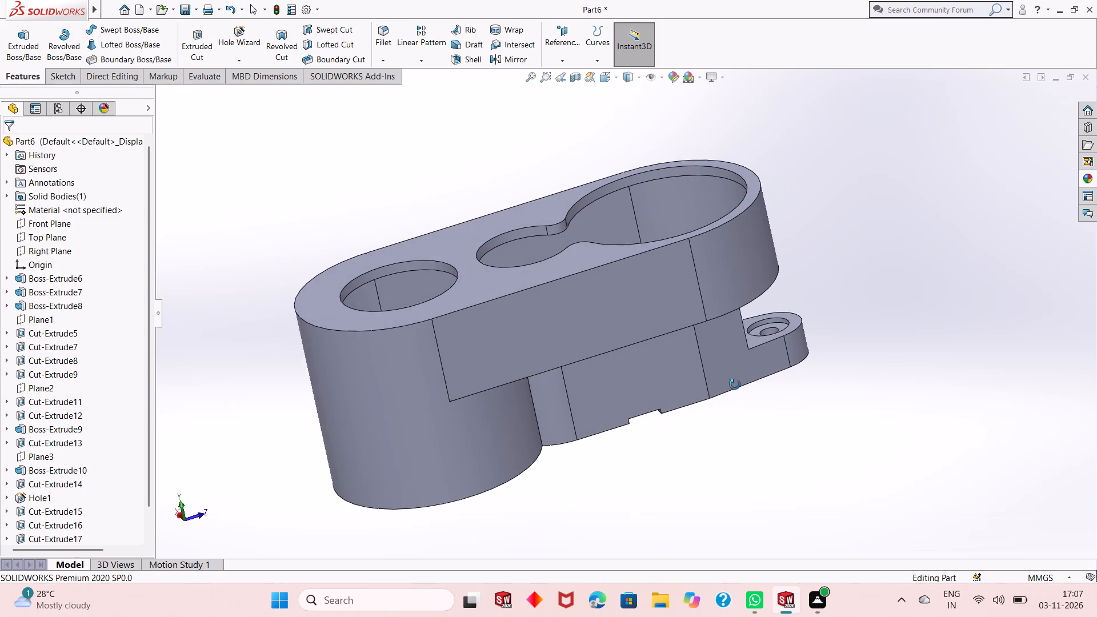
middle_click_drag(735, 384, 724, 402)
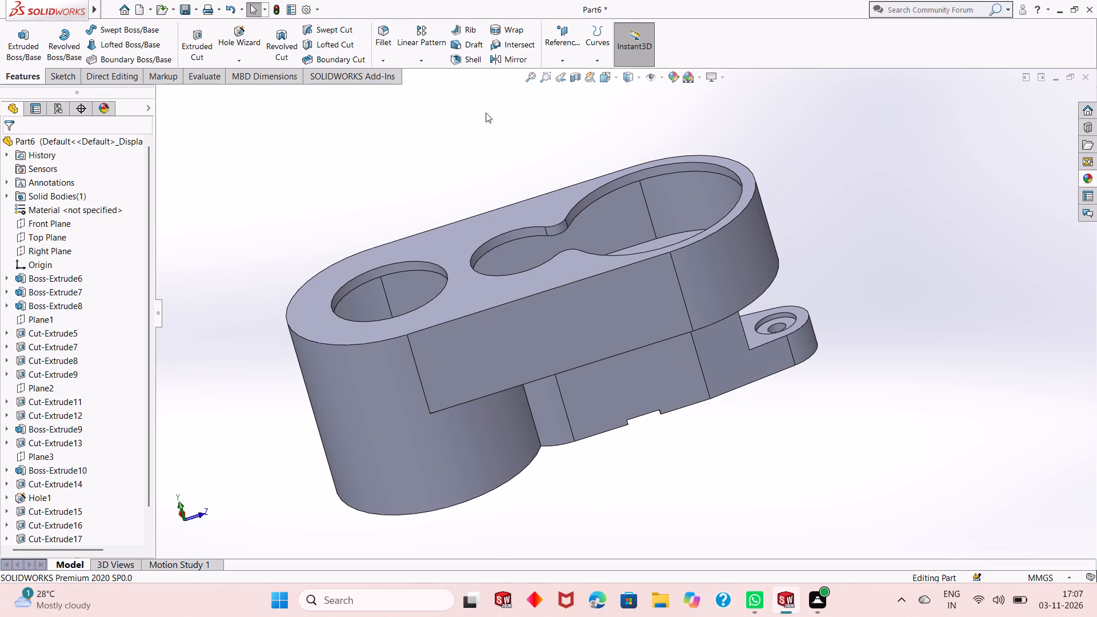
Edit the whole part's appearance and adjust its colour to a yellow-green shade.
left_click(556, 112)
left_click(670, 82)
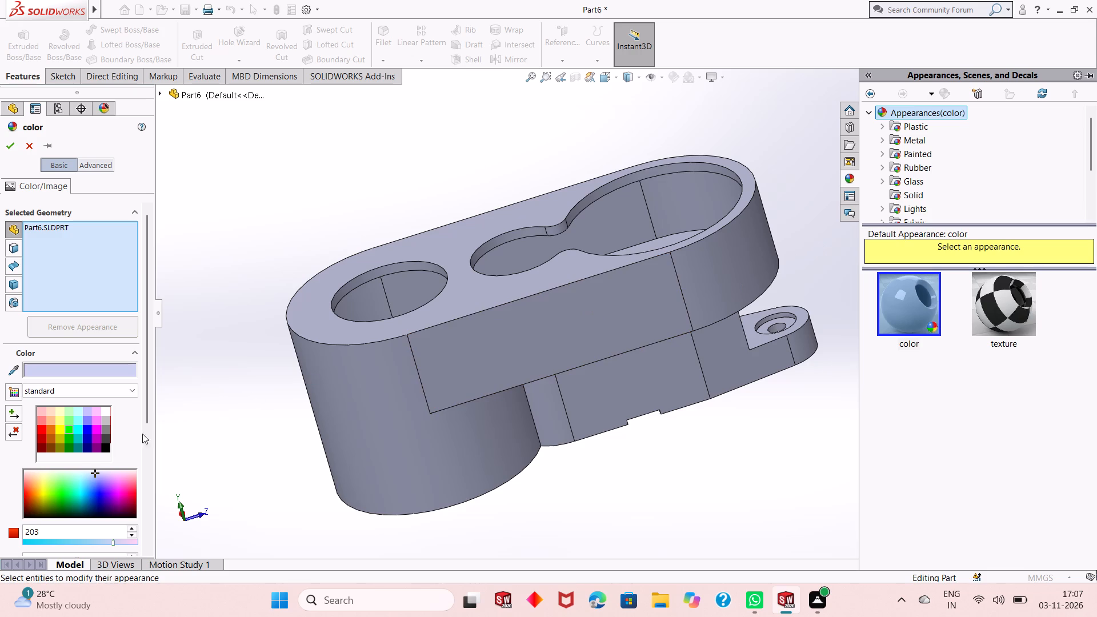
left_click(62, 434)
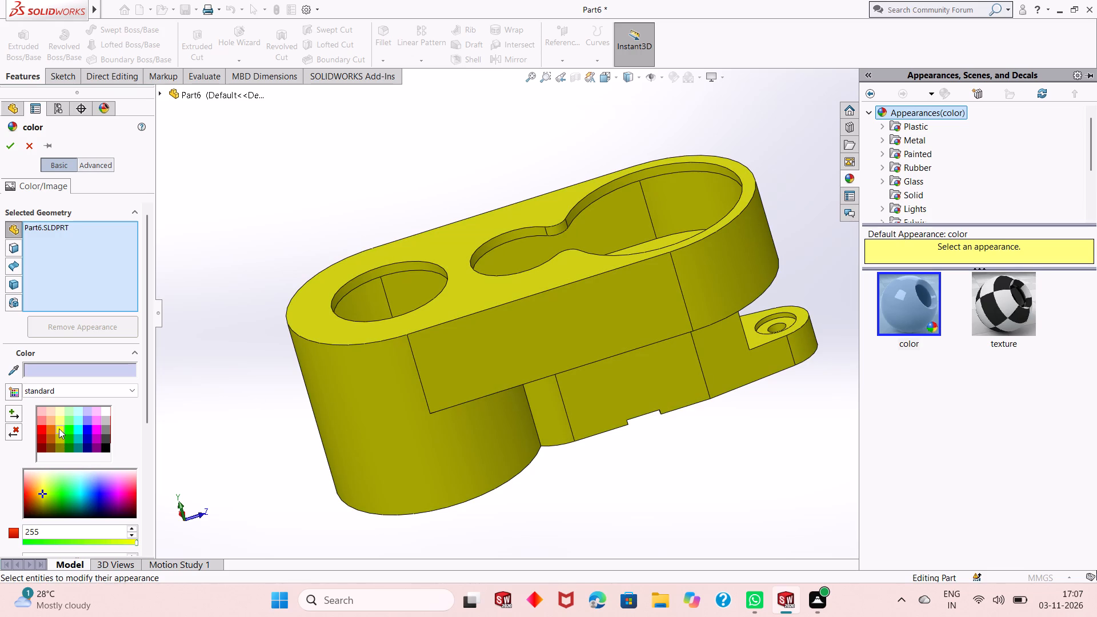
left_click(47, 496)
left_click(43, 494)
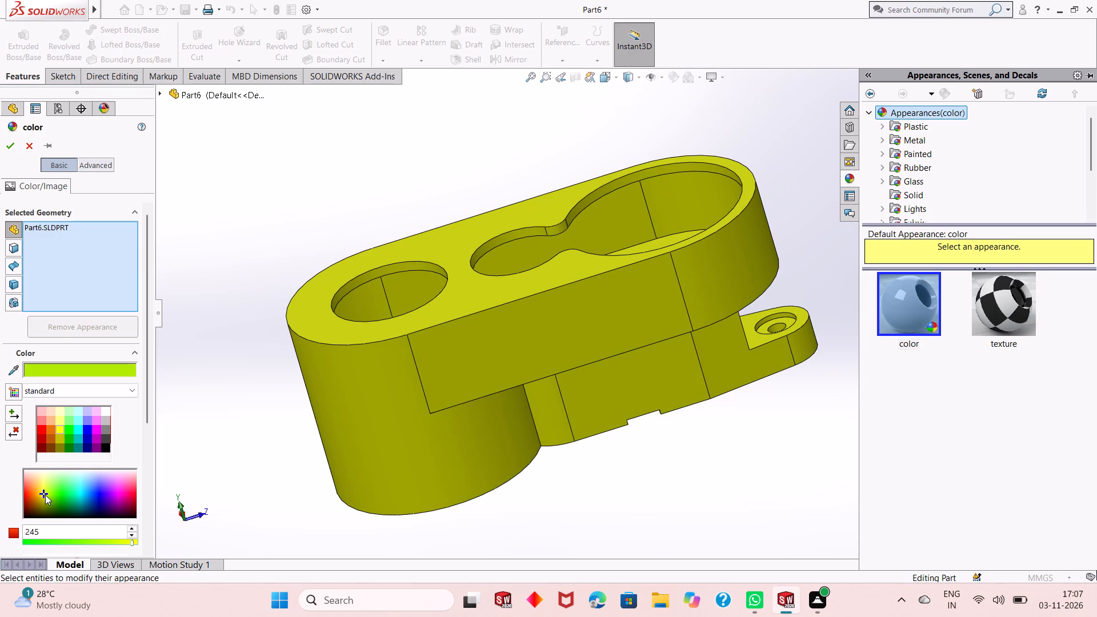
left_click(46, 496)
left_click(45, 491)
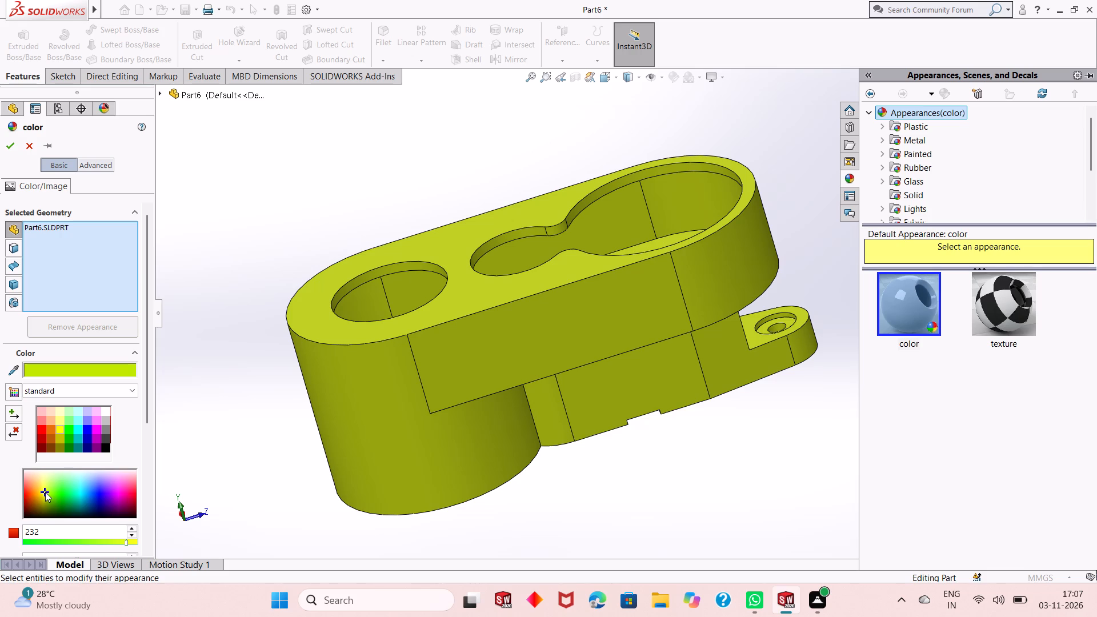
left_click(47, 494)
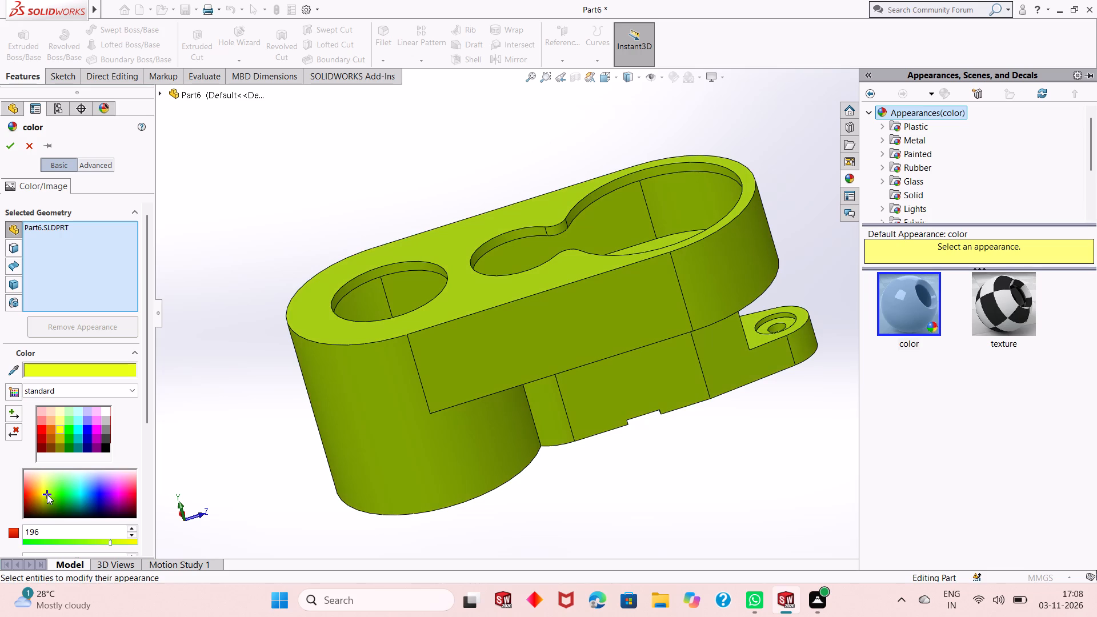
left_click(47, 494)
left_click(47, 489)
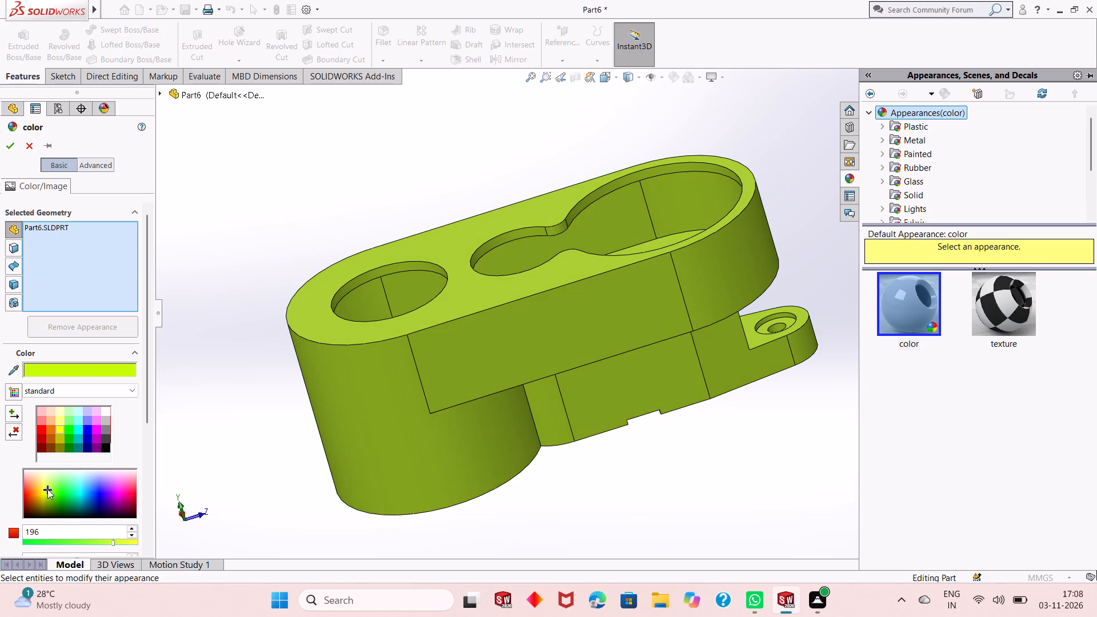
left_click(47, 488)
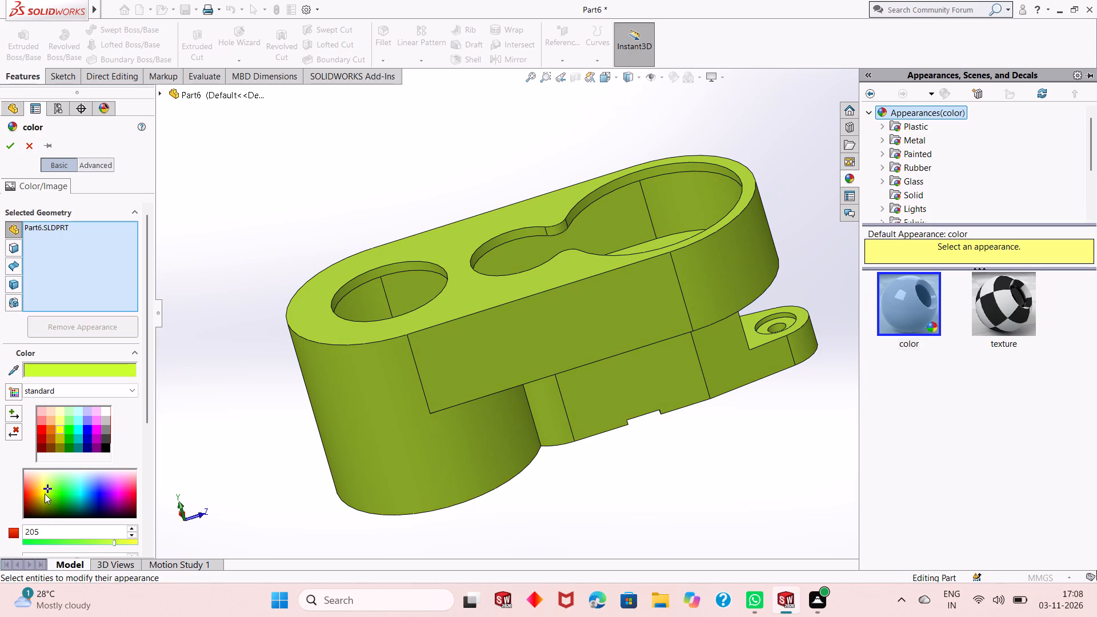
left_click(45, 495)
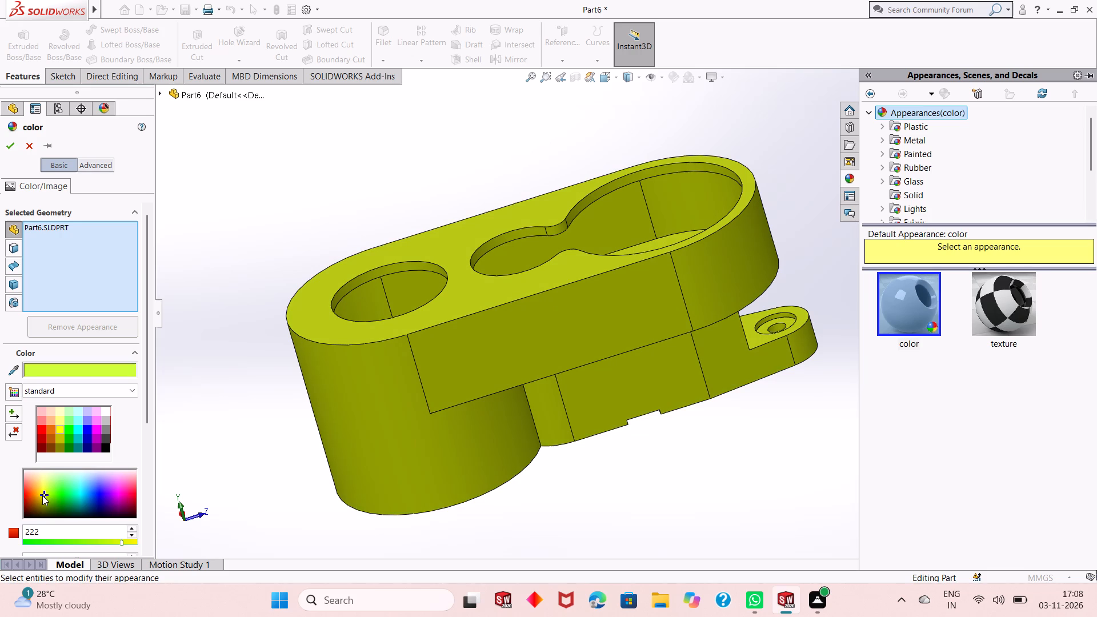
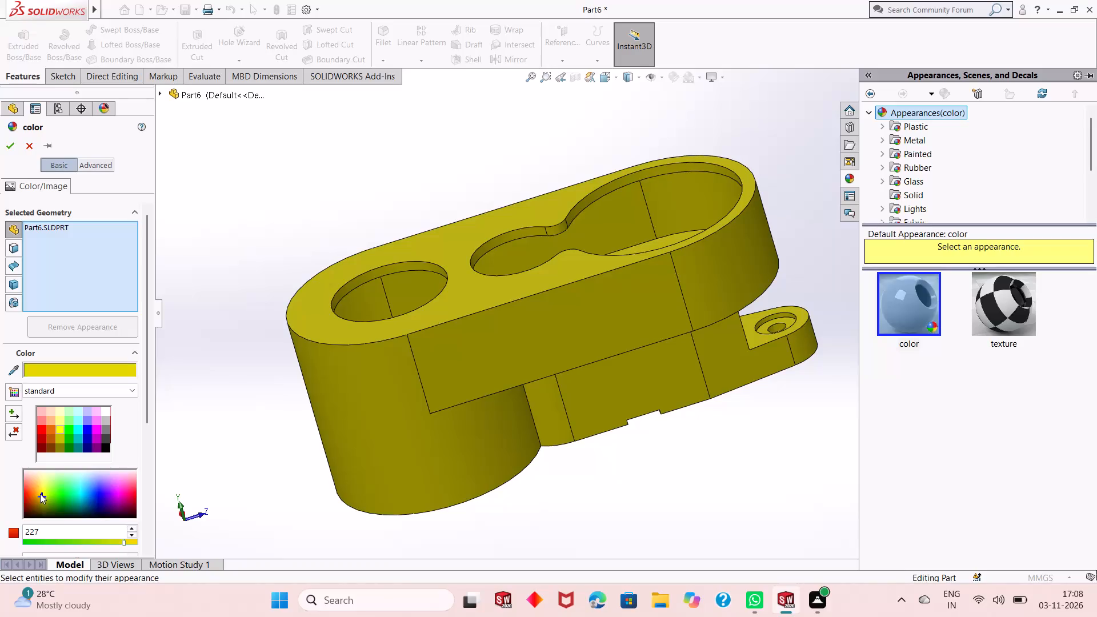
Shift the whole part's colour to a brighter yellow-green with a red value of 218 and accept the appearance.
left_click(40, 494)
left_click(43, 491)
left_click(43, 491)
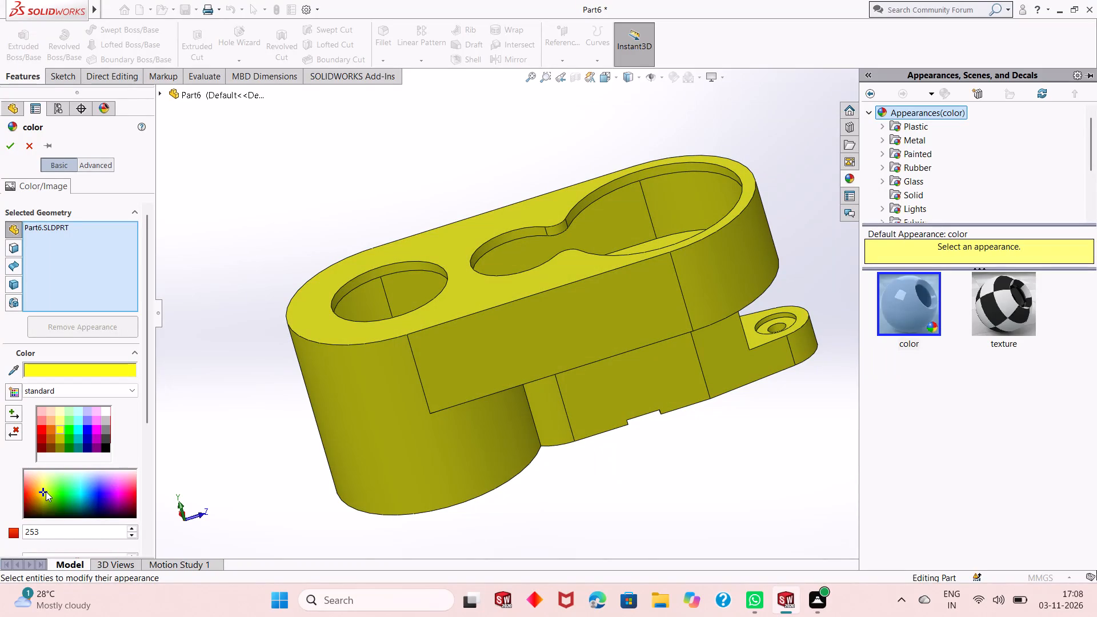
left_click(46, 491)
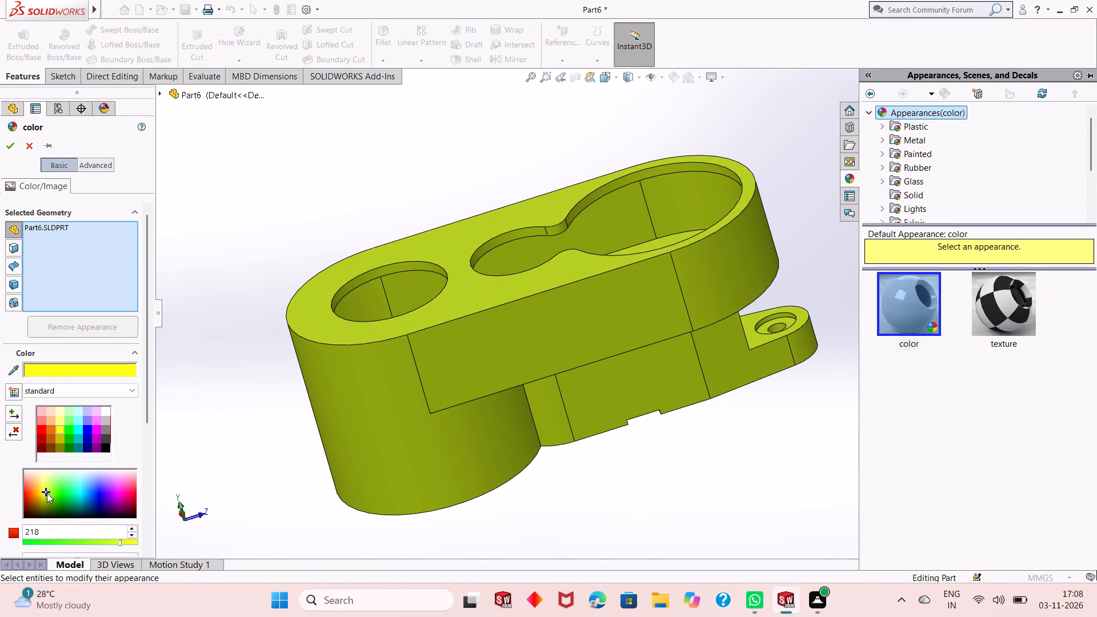
middle_click_drag(416, 414, 449, 466)
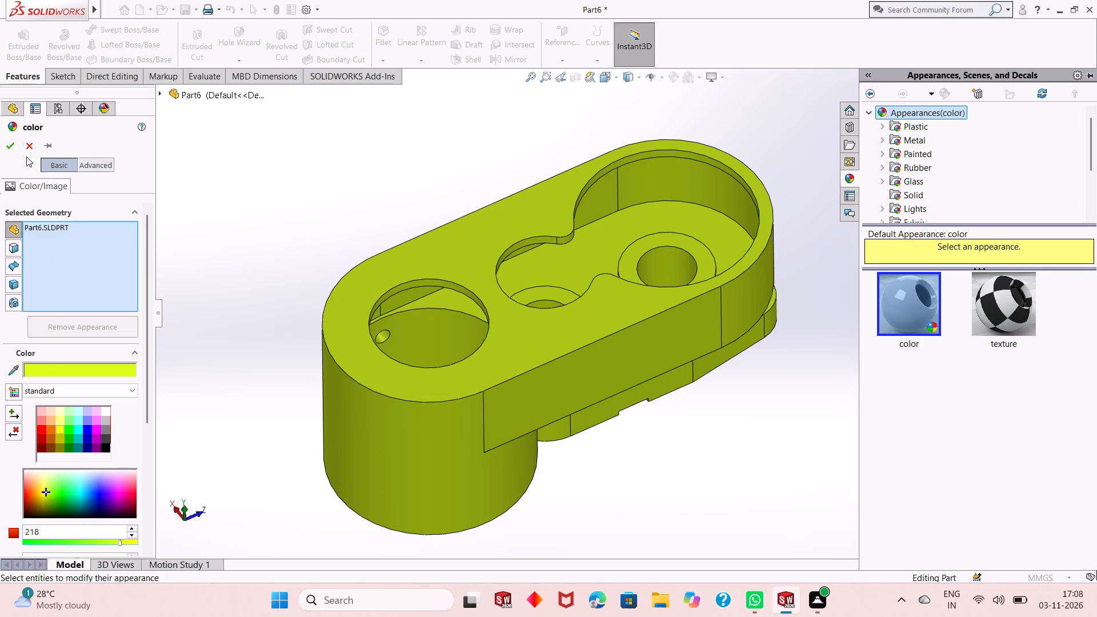
left_click(5, 150)
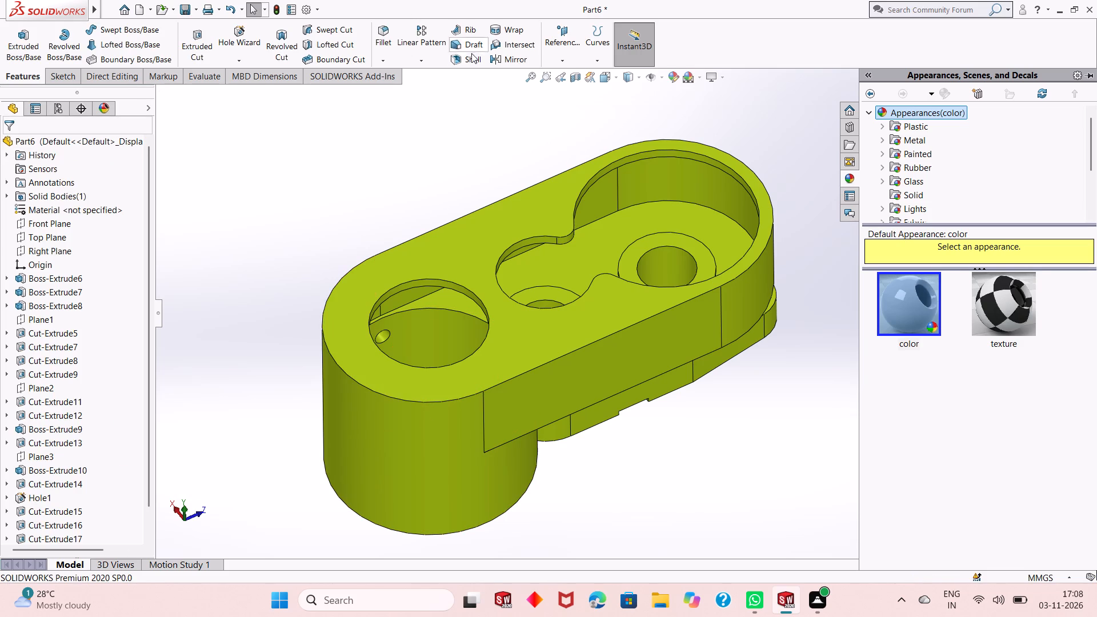
Fillet the outer perimeter edge of the housing's top face with a 2 mm symmetric radius.
left_click(456, 117)
left_click(385, 42)
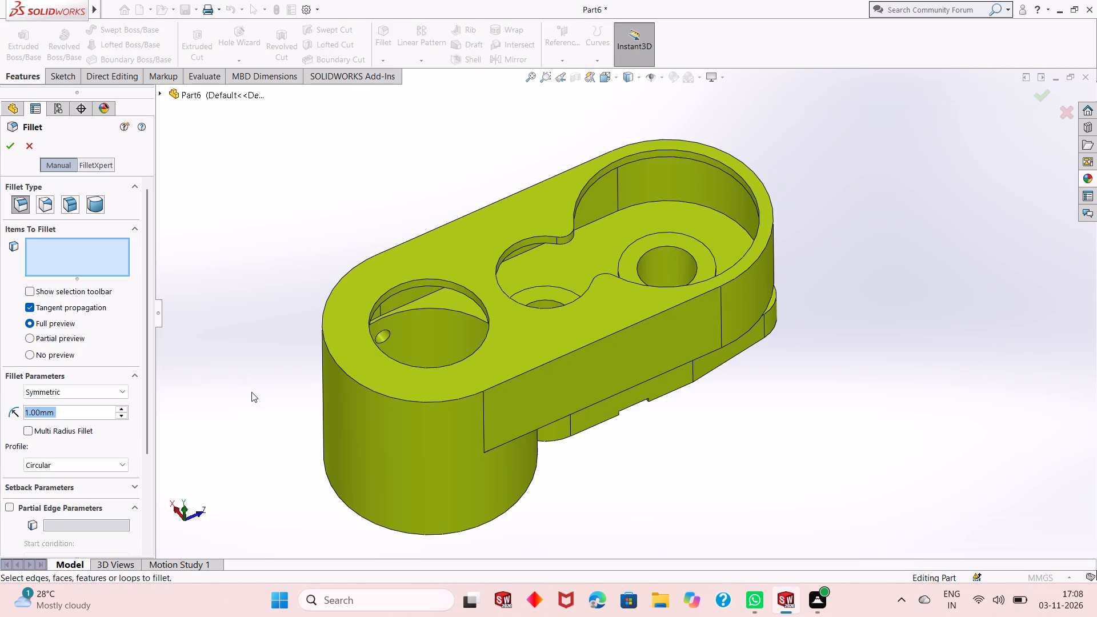
key("2")
key("Return")
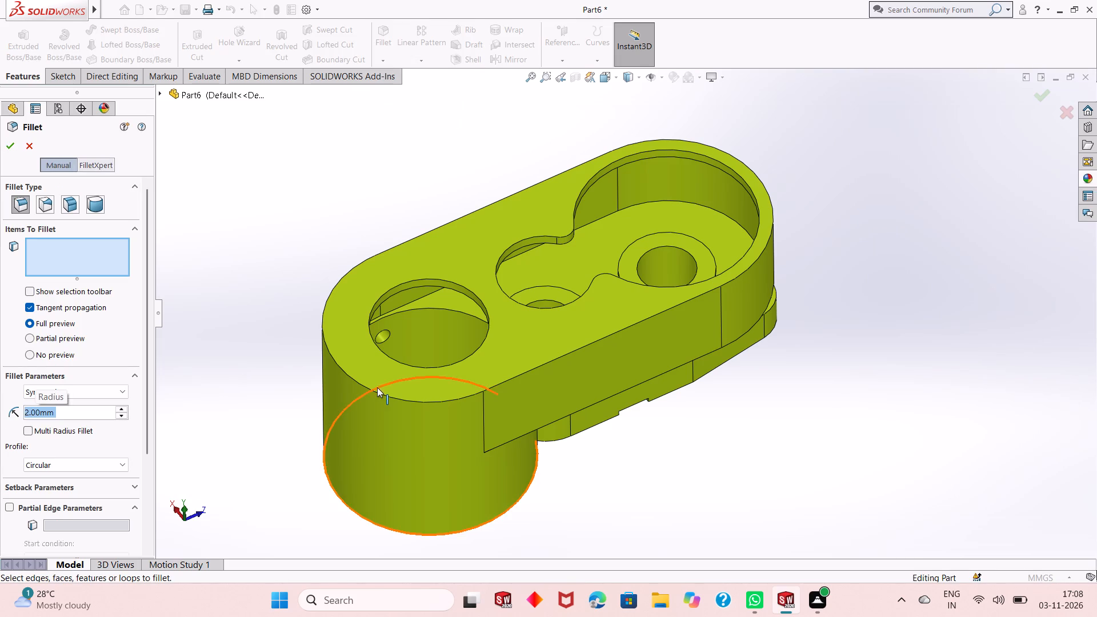
left_click(387, 394)
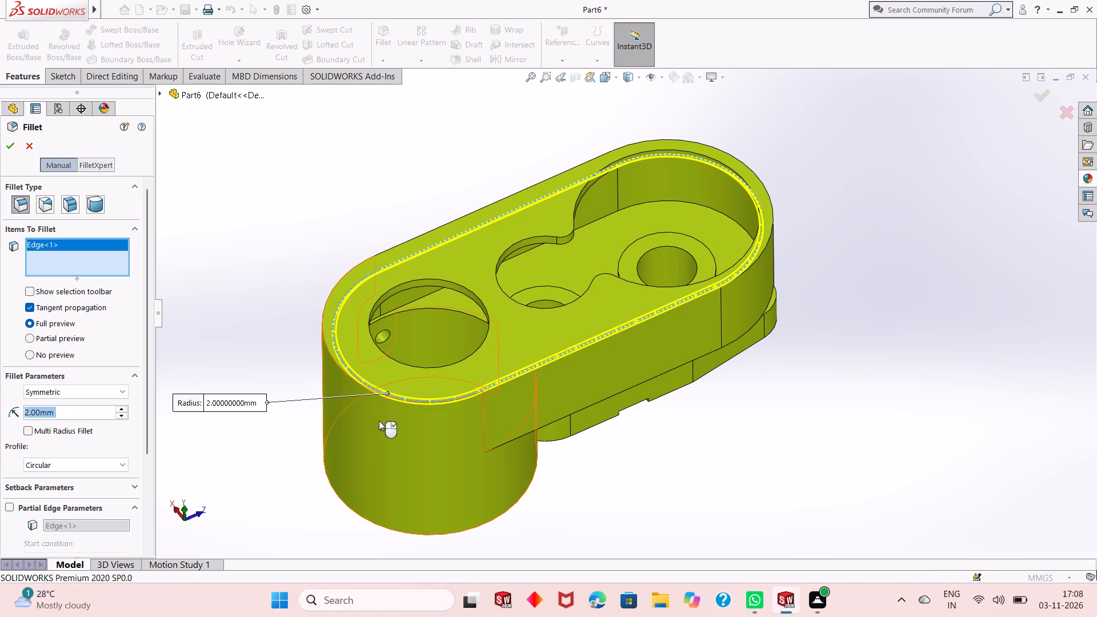
middle_click_drag(598, 455, 598, 363)
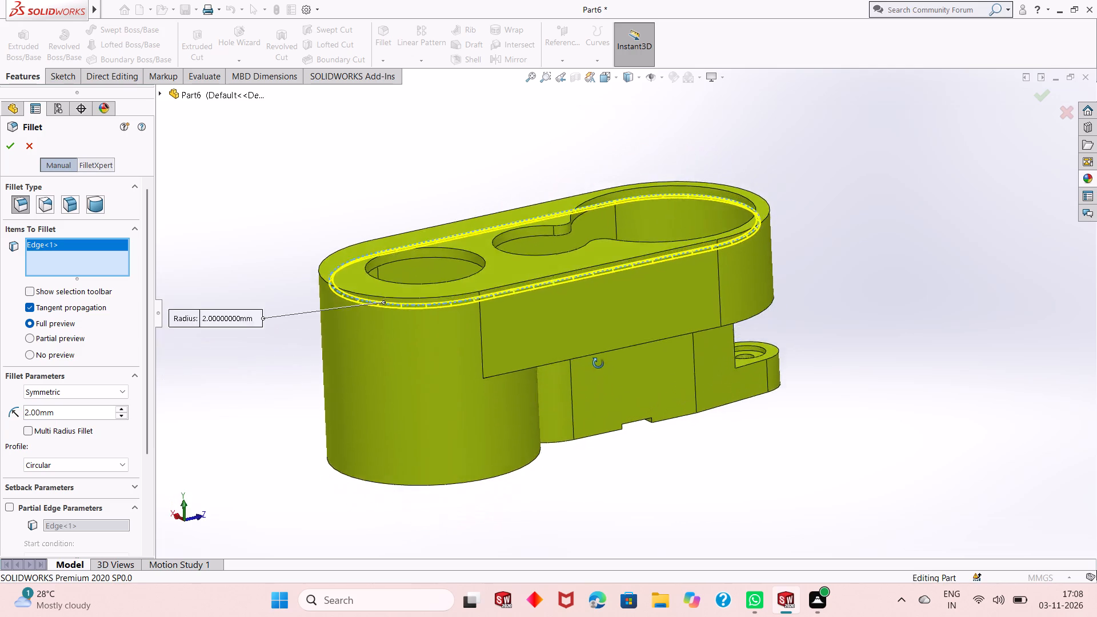
middle_click_drag(598, 363, 666, 324)
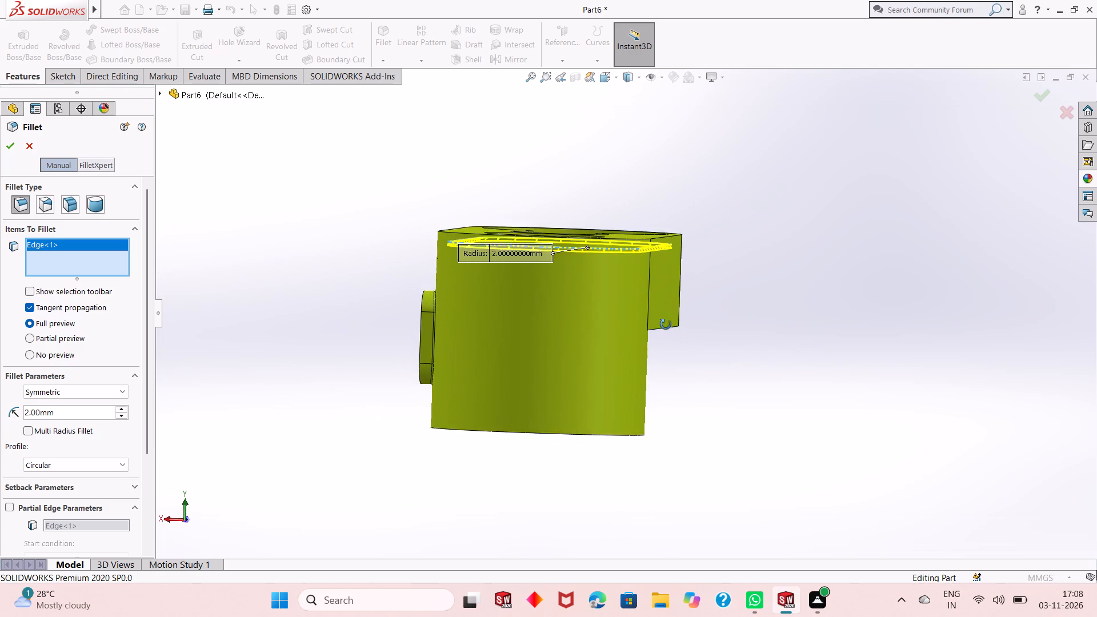
middle_click_drag(666, 324, 665, 326)
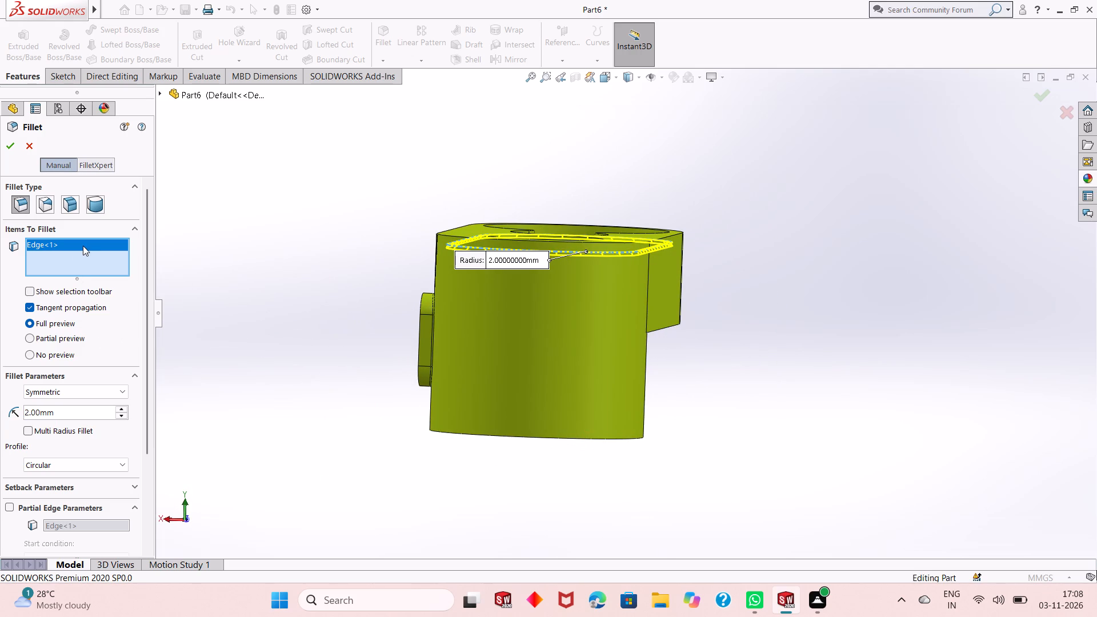
right_click(83, 246)
left_click(104, 264)
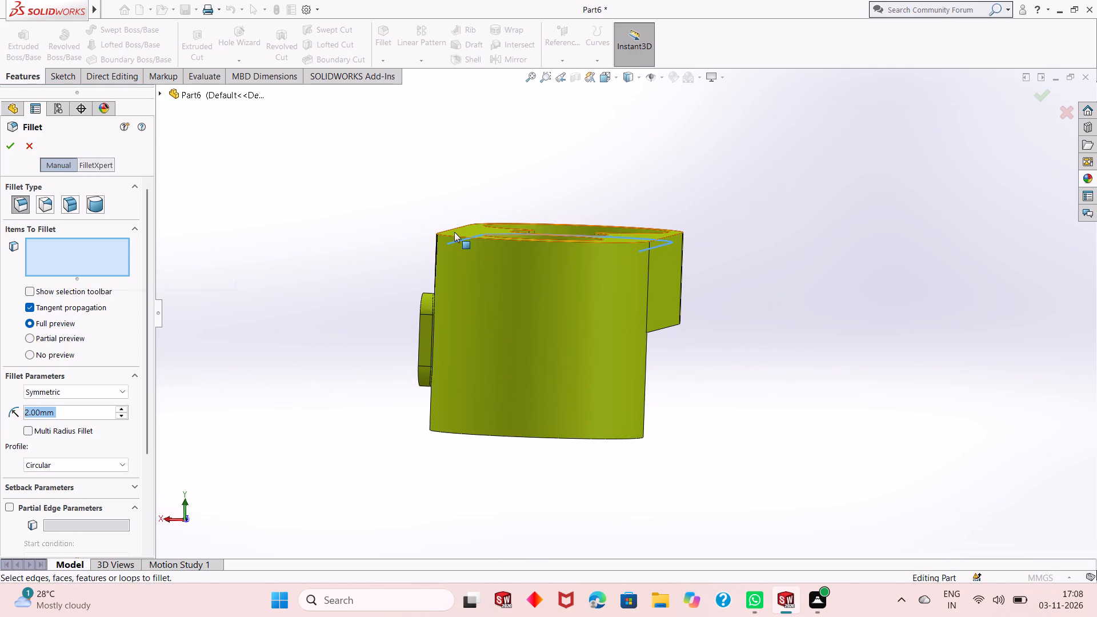
left_click(452, 234)
middle_click_drag(704, 272, 664, 328)
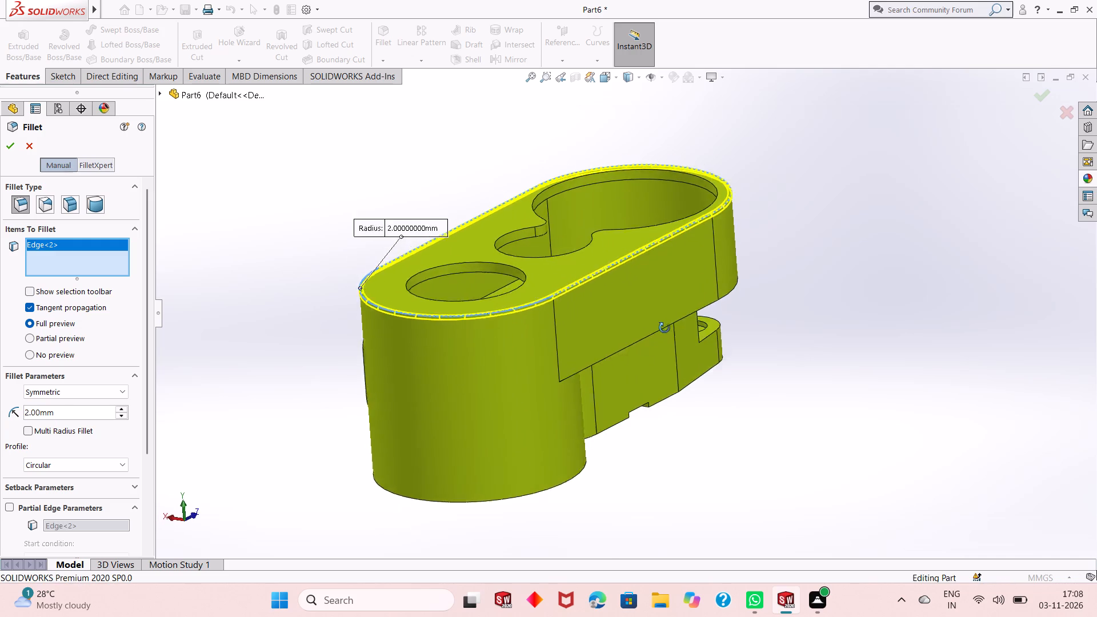
middle_click_drag(664, 328, 666, 359)
scroll(514, 331, "down", 3)
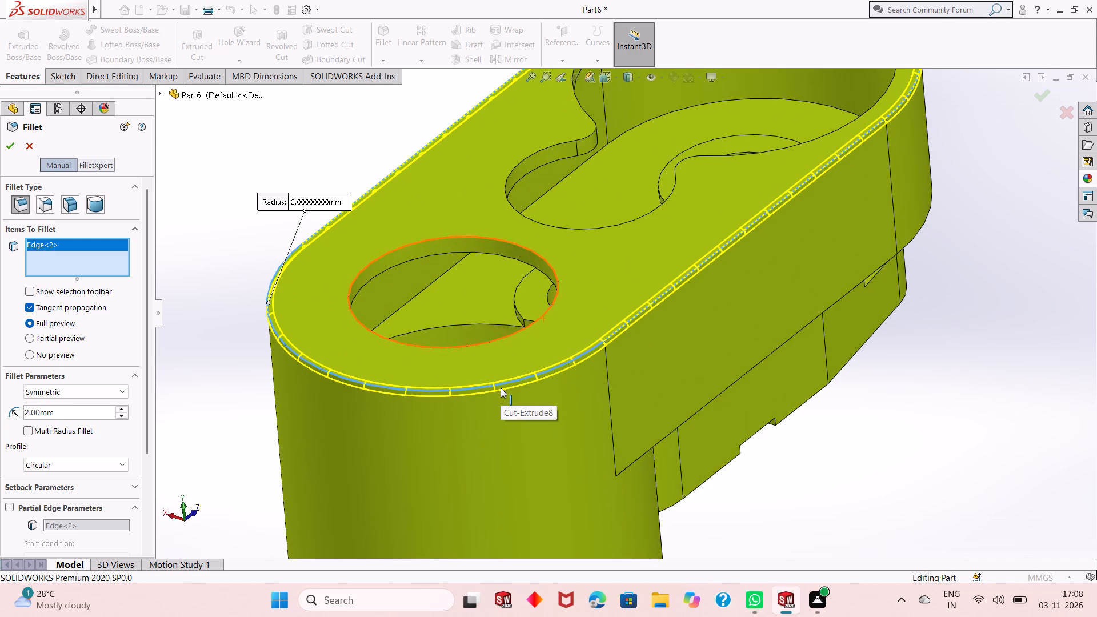
left_click(9, 149)
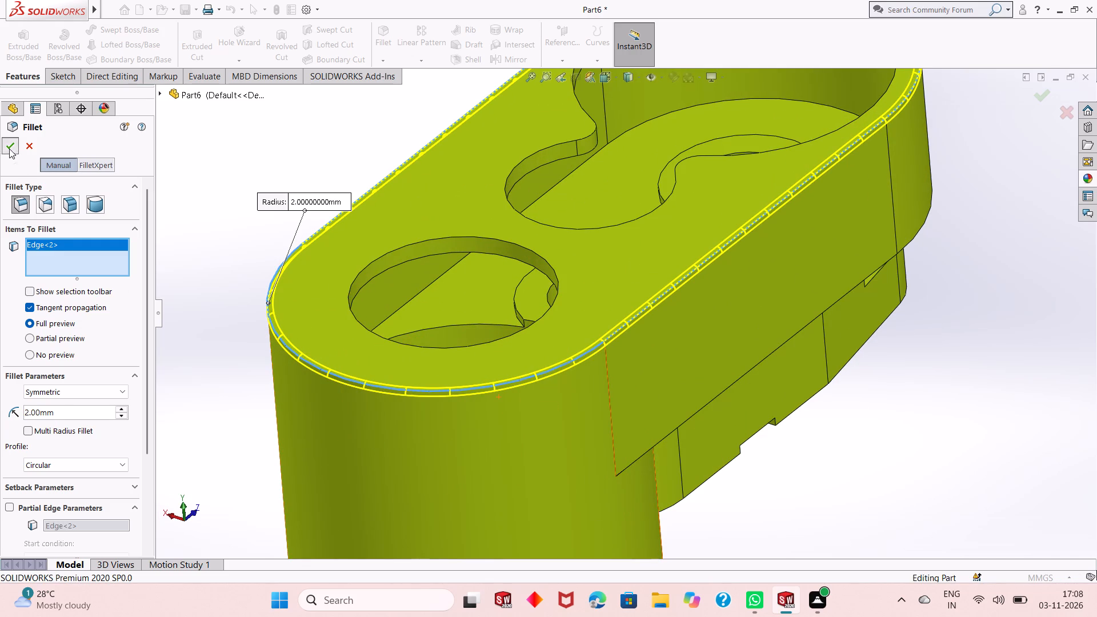
Examine the housing from above, below and the sides, checking the top edge fillet, the bores, the bottom slot and the mounting lug.
scroll(577, 392, "up", 2)
middle_click_drag(782, 434, 773, 400)
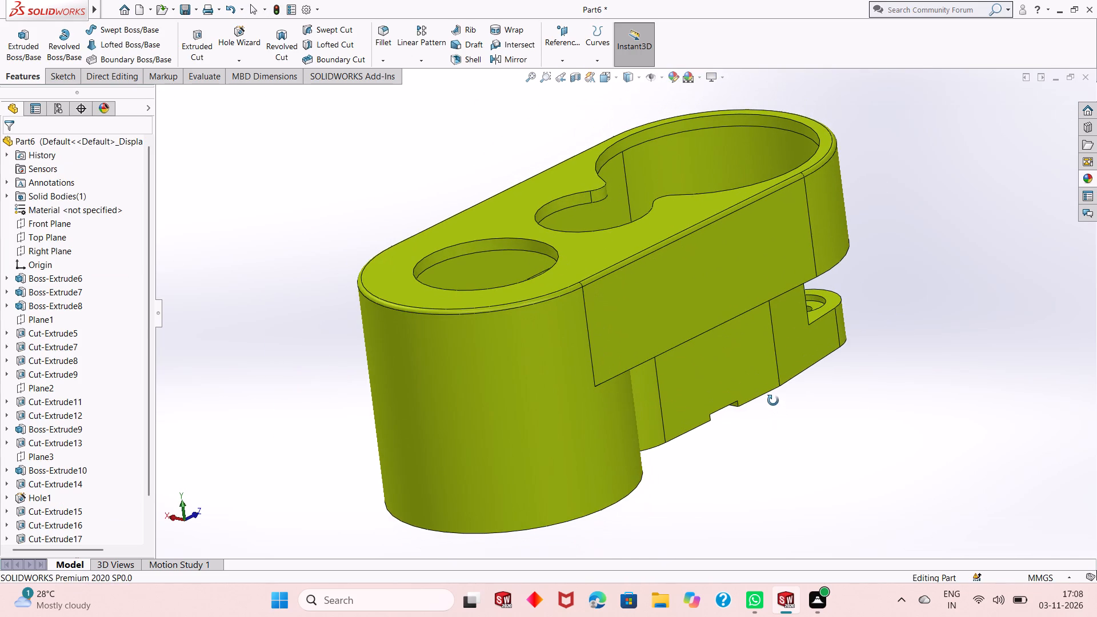
middle_click_drag(773, 400, 773, 399)
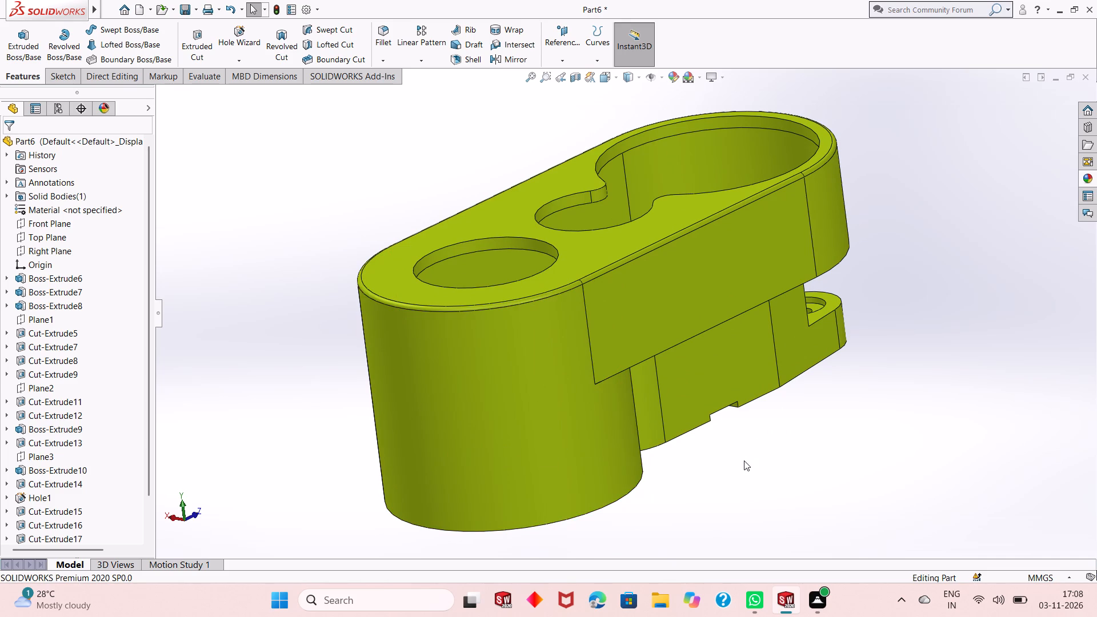
middle_click_drag(744, 460, 729, 350)
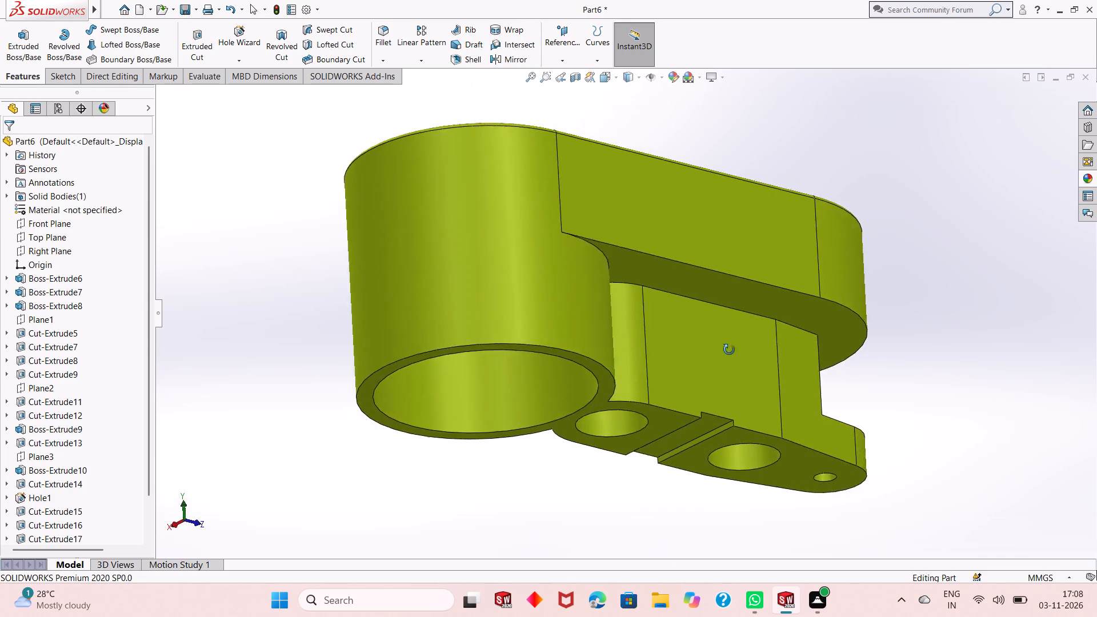
middle_click_drag(729, 350, 595, 427)
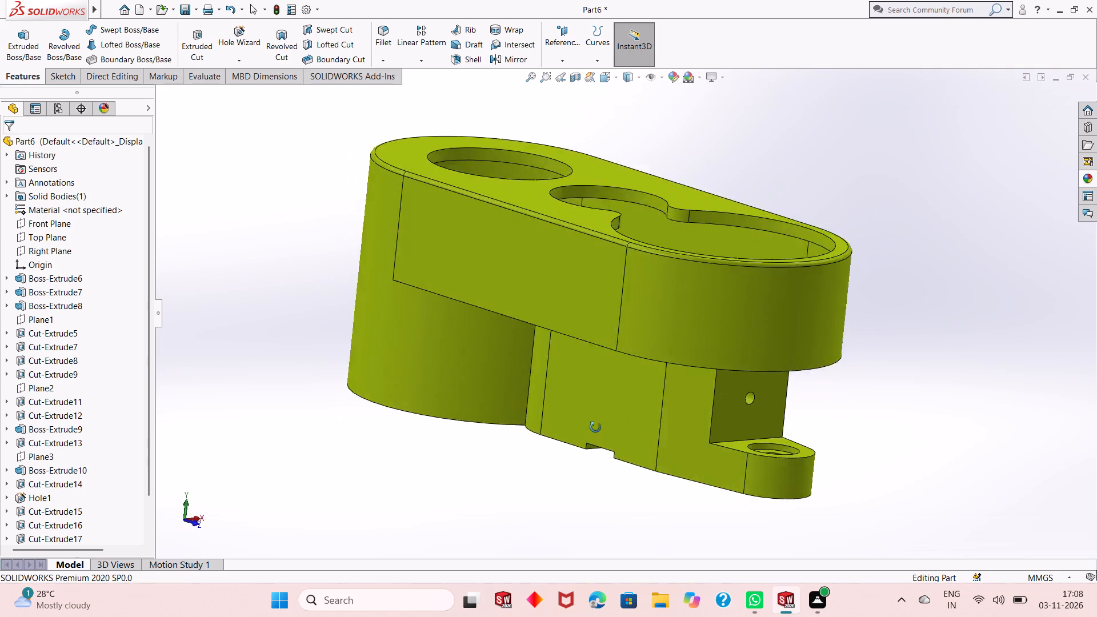
middle_click_drag(595, 427, 562, 459)
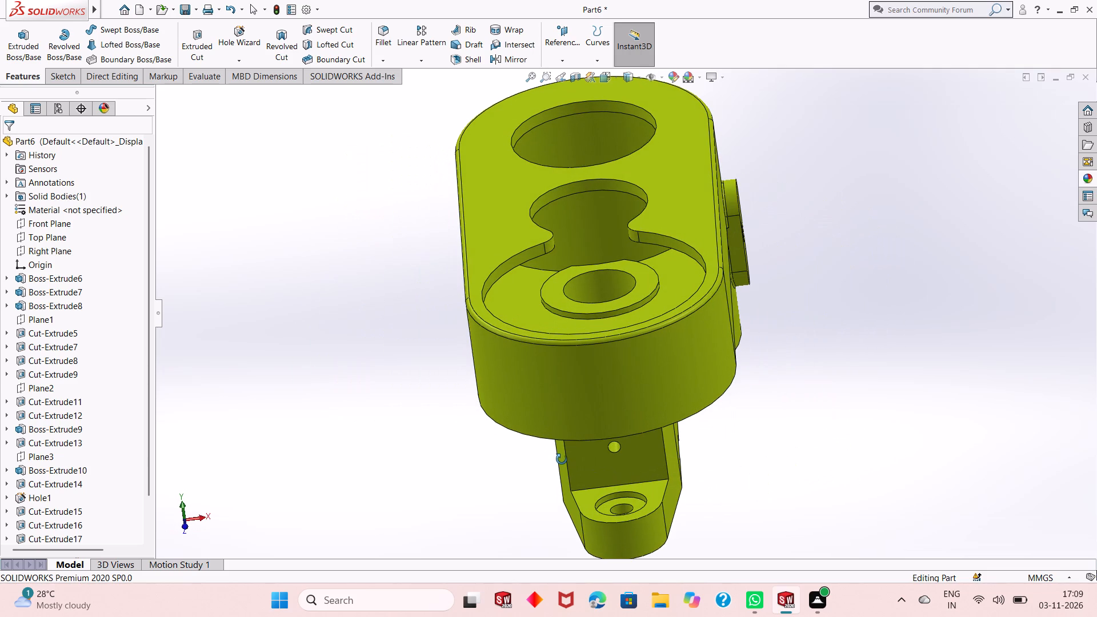
middle_click_drag(562, 459, 592, 443)
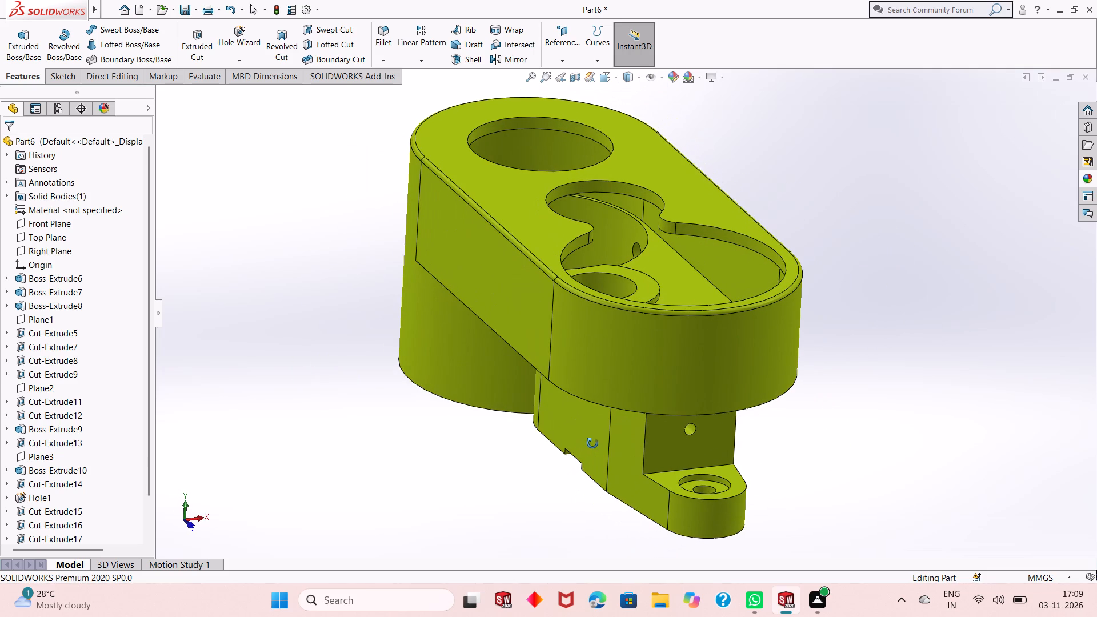
middle_click_drag(592, 443, 729, 362)
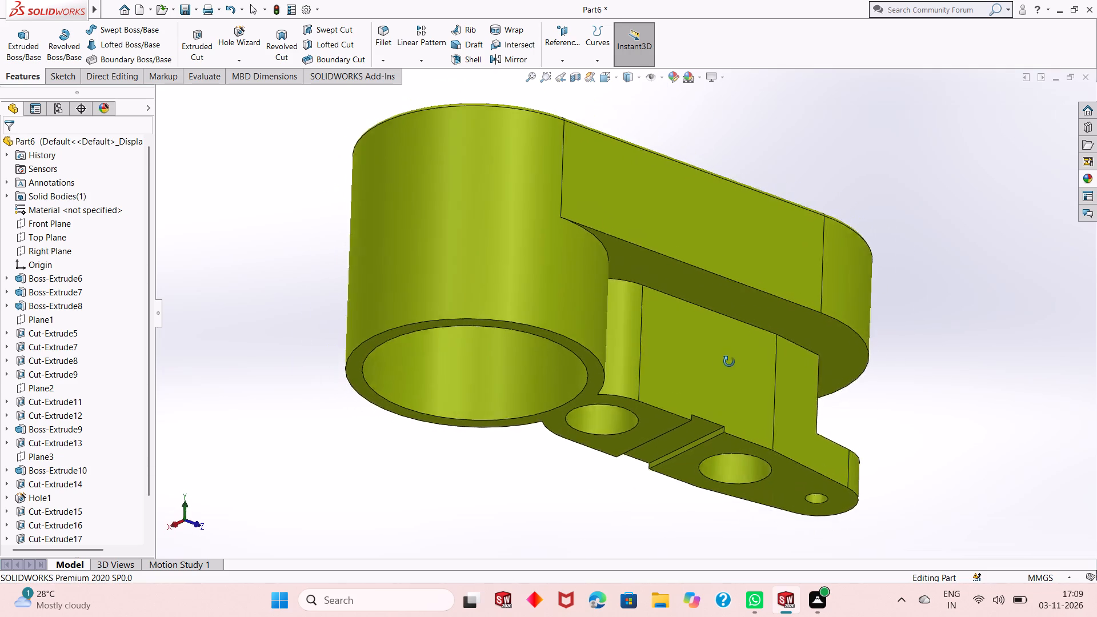
middle_click_drag(729, 362, 696, 534)
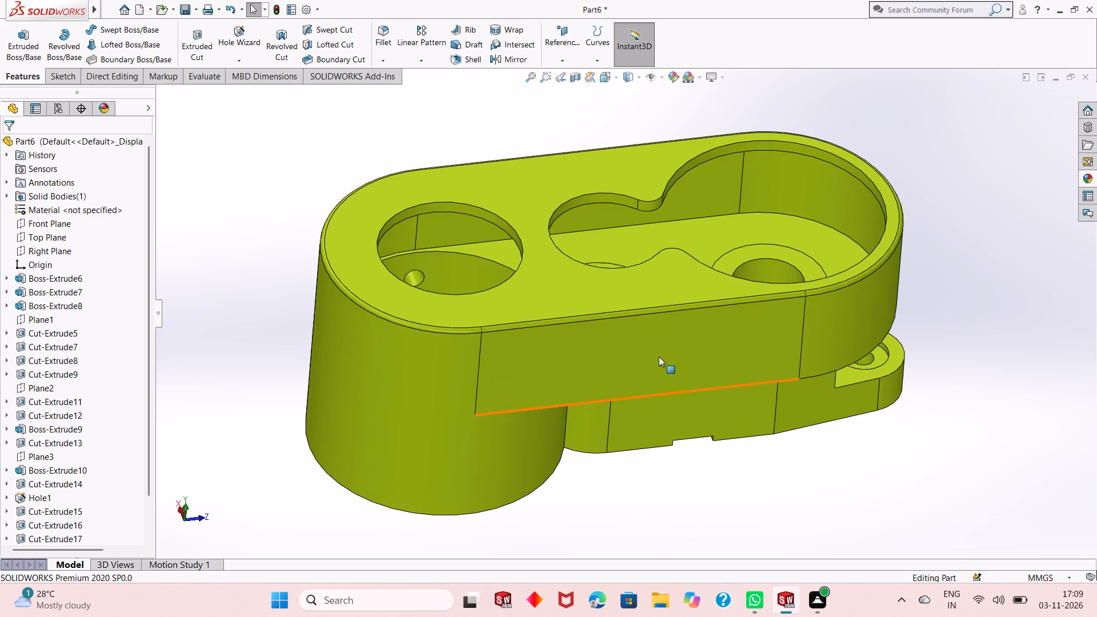
middle_click_drag(664, 372, 668, 344)
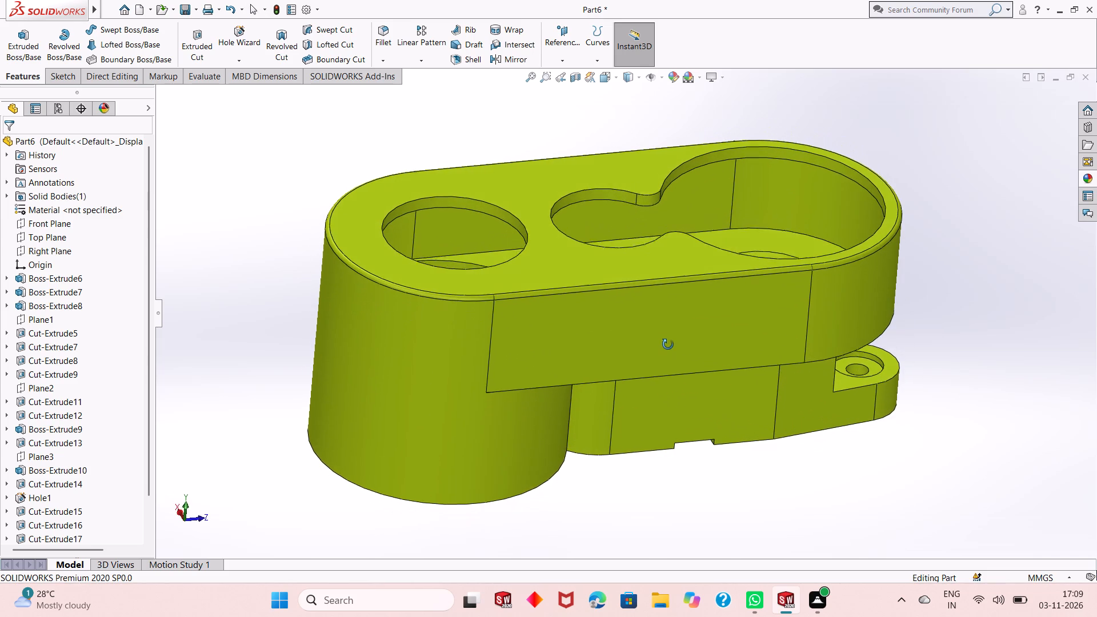
middle_click_drag(668, 344, 672, 309)
middle_click_drag(685, 303, 690, 323)
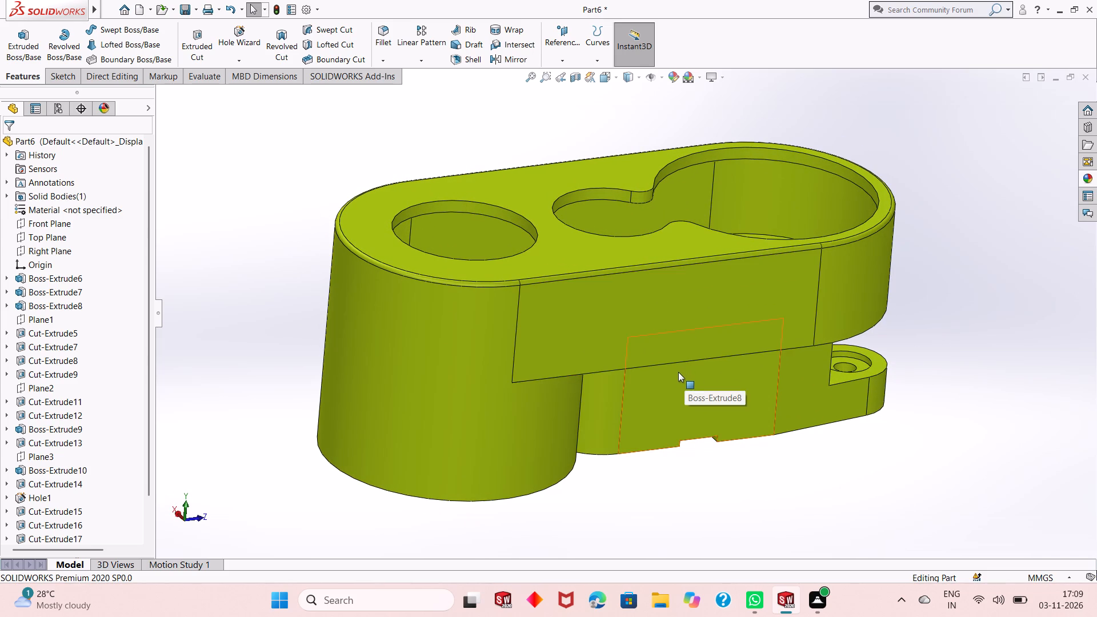
scroll(672, 368, "up", 1)
middle_click_drag(866, 347, 829, 432)
Apply the polished aluminum metal appearance to the Cut-Extrude11 feature, the inner side walls of the housing's large cavity.
left_click(1093, 180)
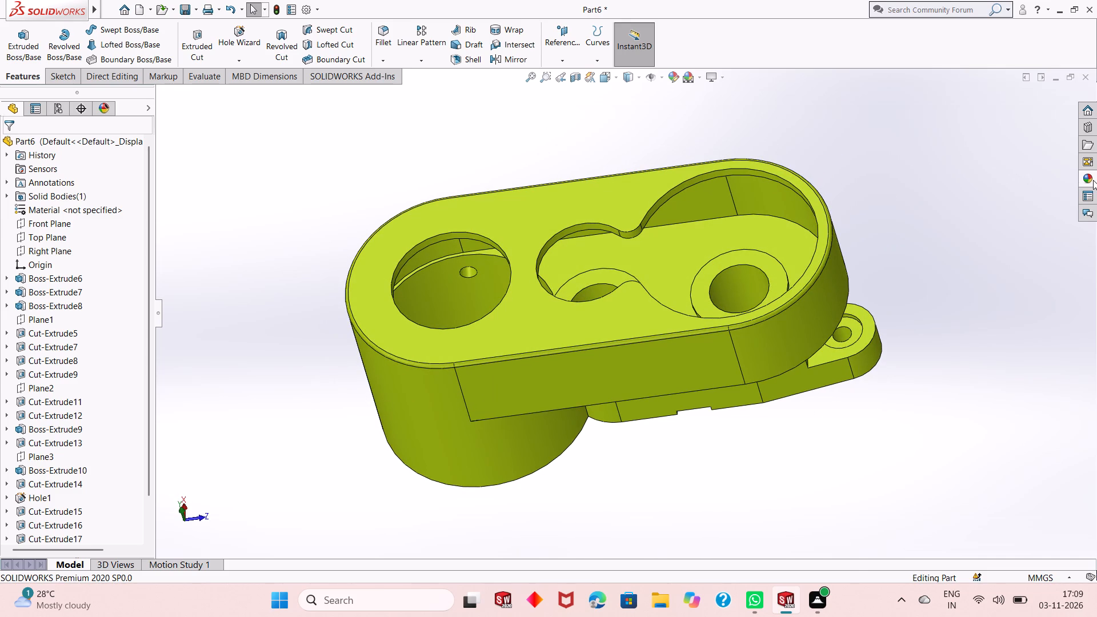
left_click(923, 144)
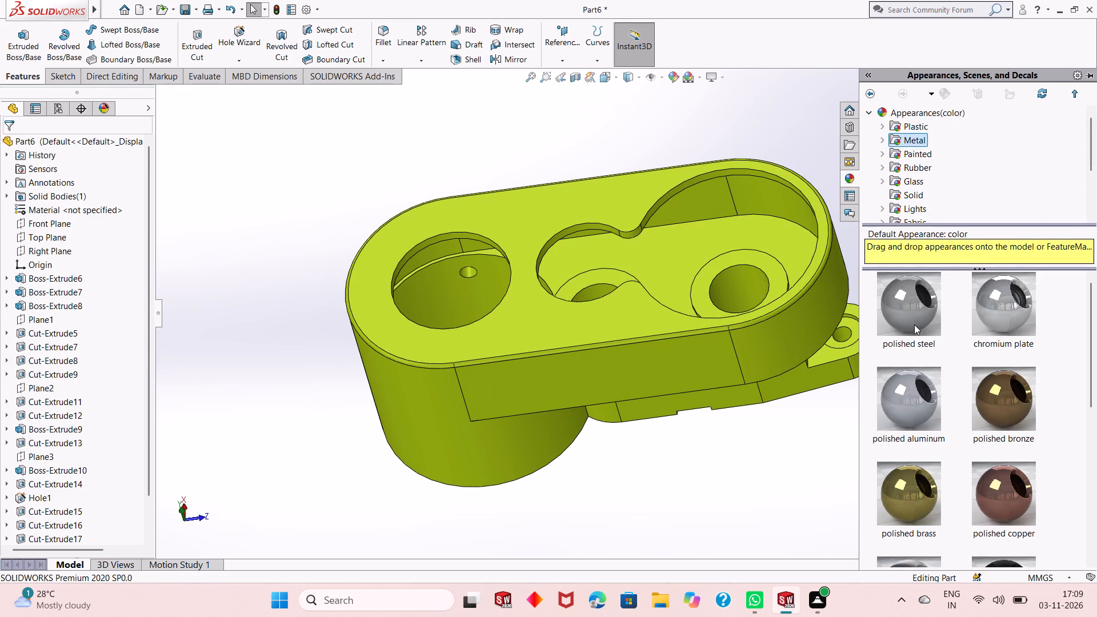
left_click_drag(914, 409, 763, 205)
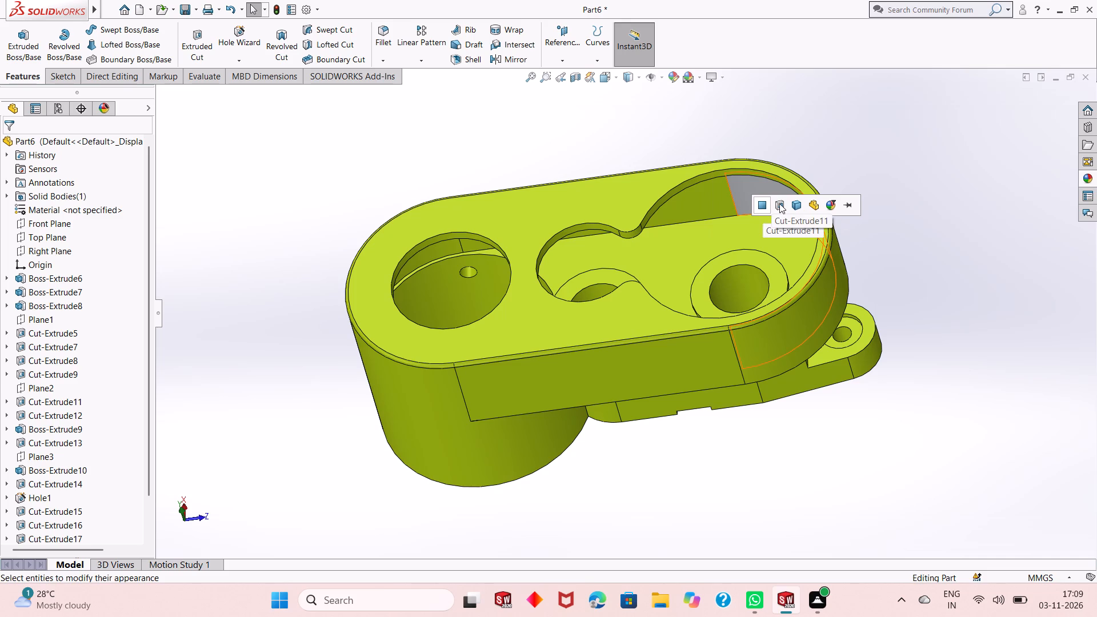
left_click(779, 203)
Apply the polished aluminum appearance to the Cut-Extrude7 feature, covering the cavity floor and the rim of the keyhole-shaped opening.
scroll(608, 218, "down", 2)
middle_click_drag(608, 279, 667, 360)
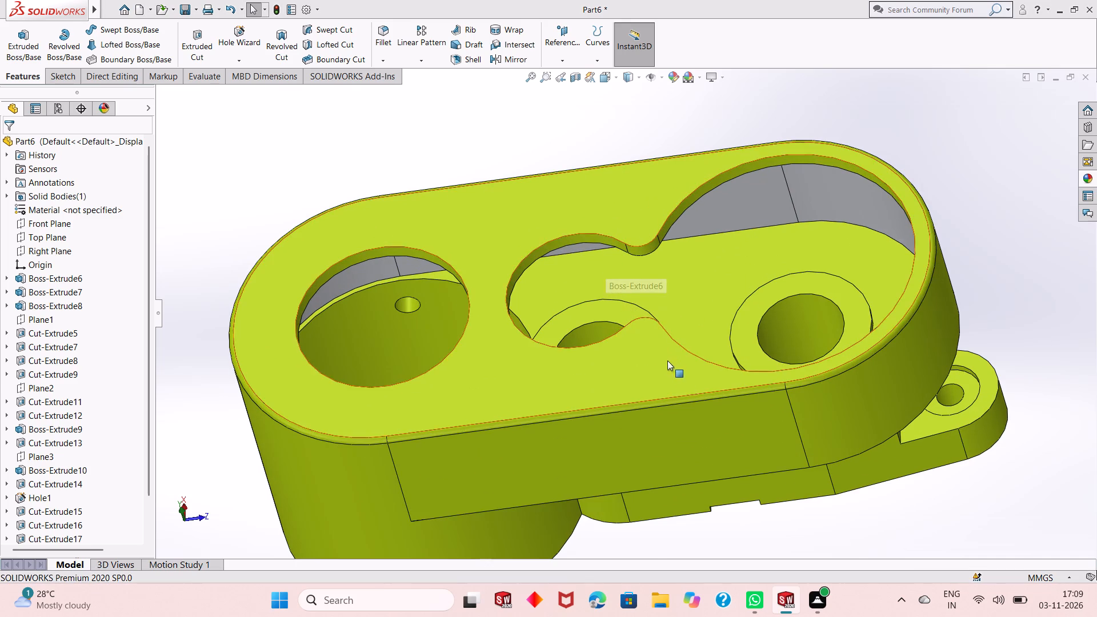
middle_click_drag(667, 360, 683, 382)
middle_click_drag(704, 347, 775, 431)
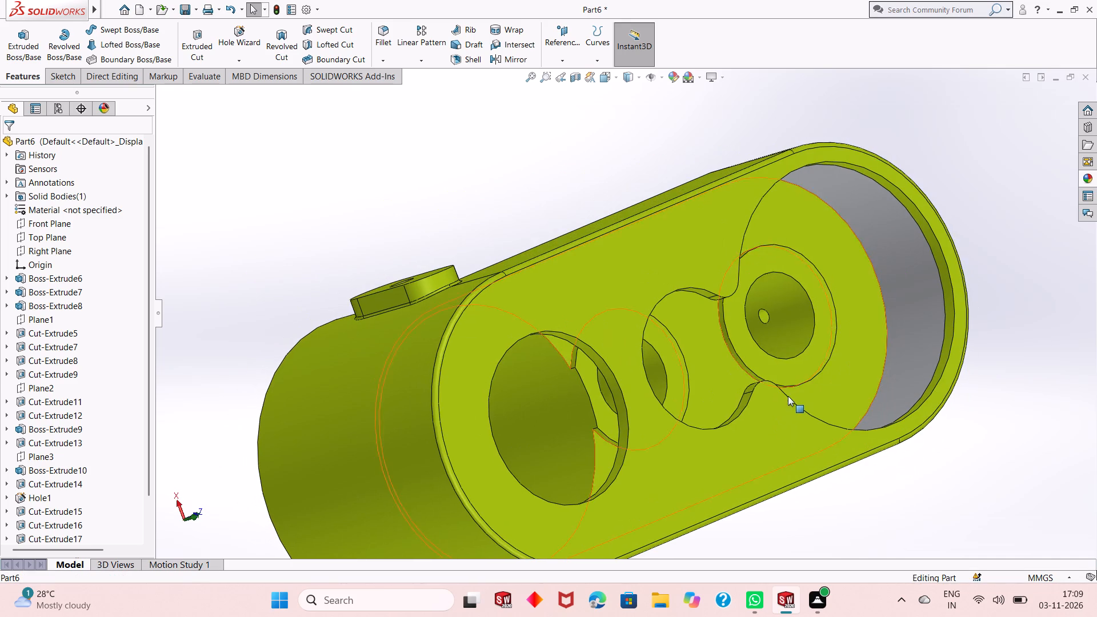
middle_click_drag(788, 395, 718, 372)
left_click(1092, 175)
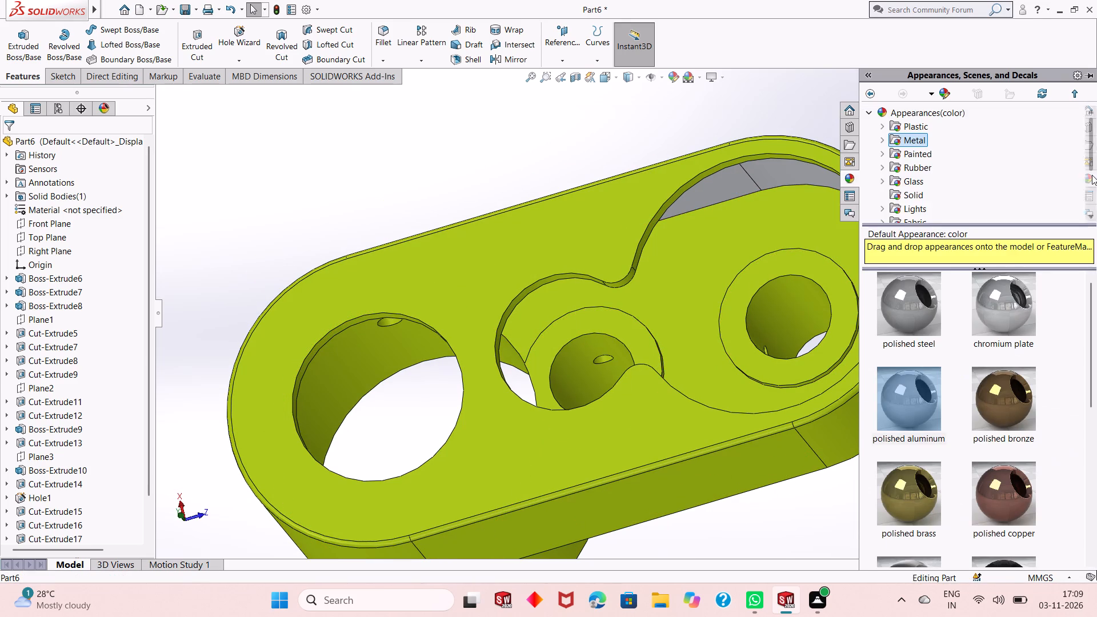
left_click_drag(915, 393, 812, 226)
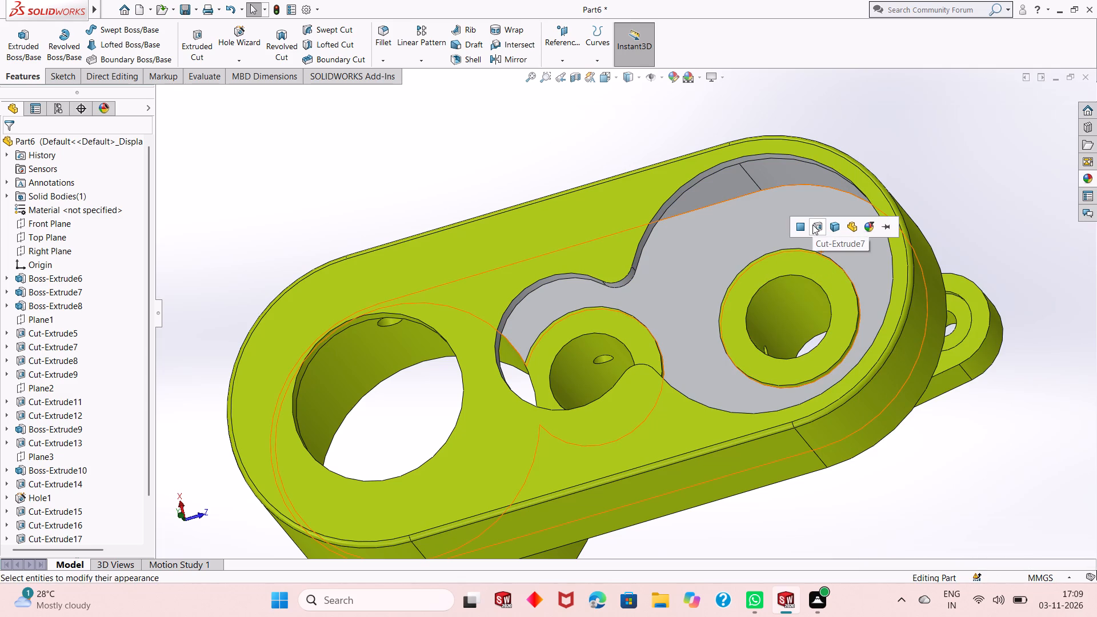
left_click(812, 225)
Apply the polished aluminum appearance to the Cut-Extrude12 feature, the bores through the two round bosses in the cavity.
middle_click_drag(648, 425, 660, 359)
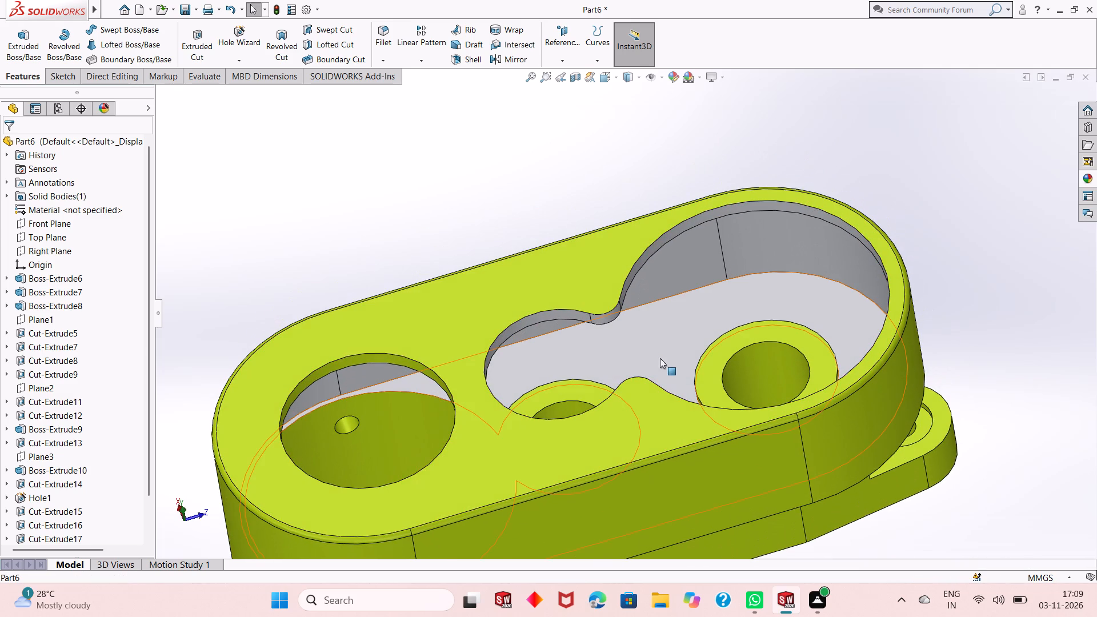
middle_click_drag(672, 347, 680, 390)
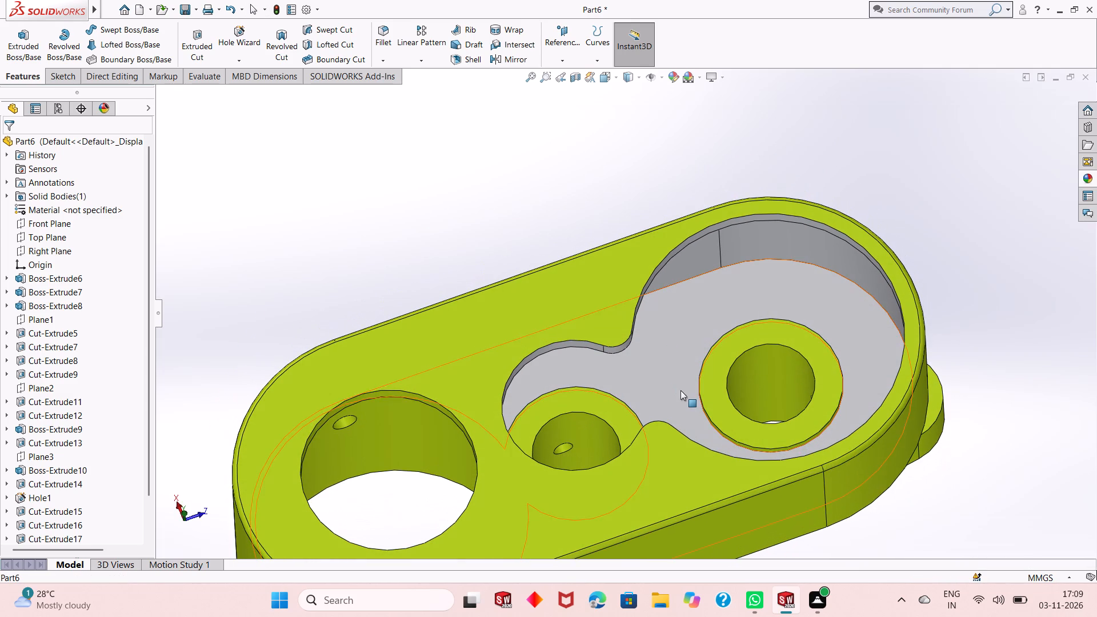
left_click(1087, 180)
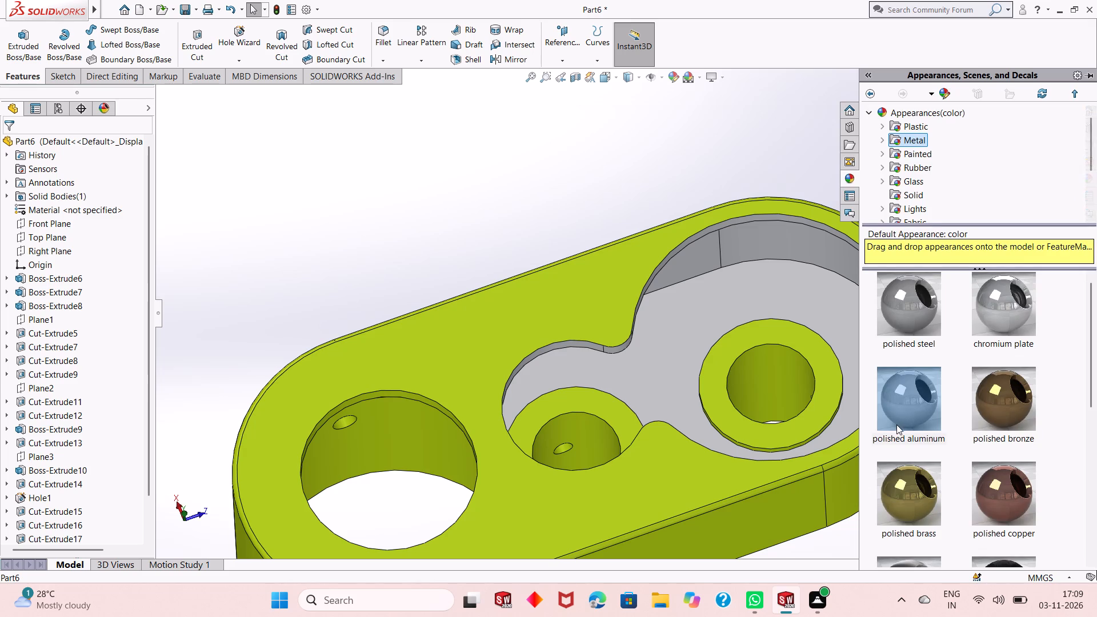
left_click_drag(909, 407, 793, 391)
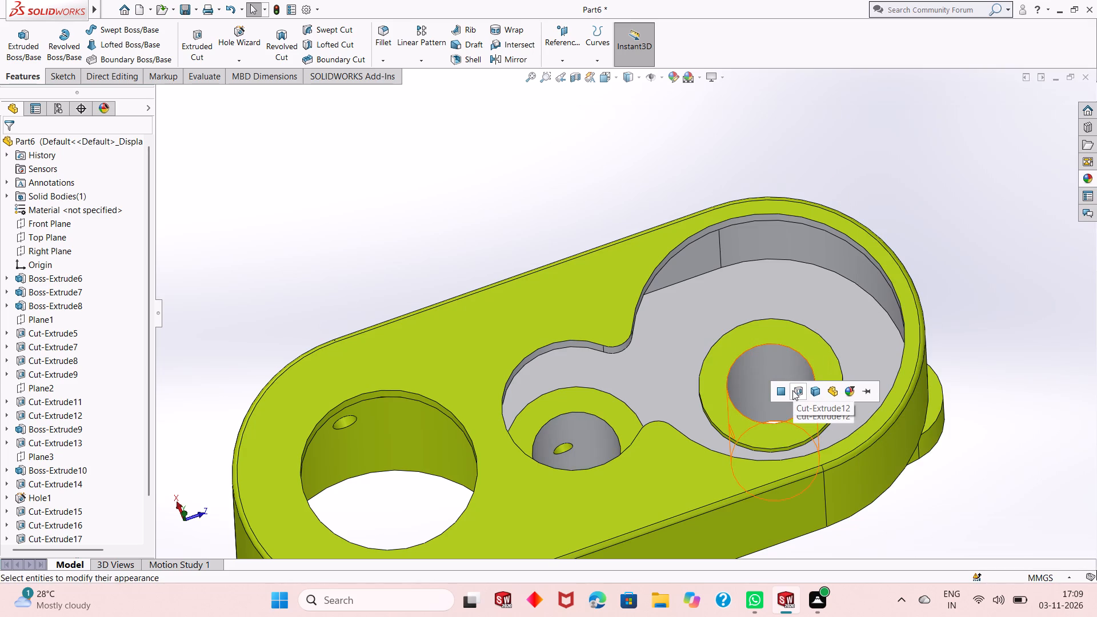
left_click(792, 390)
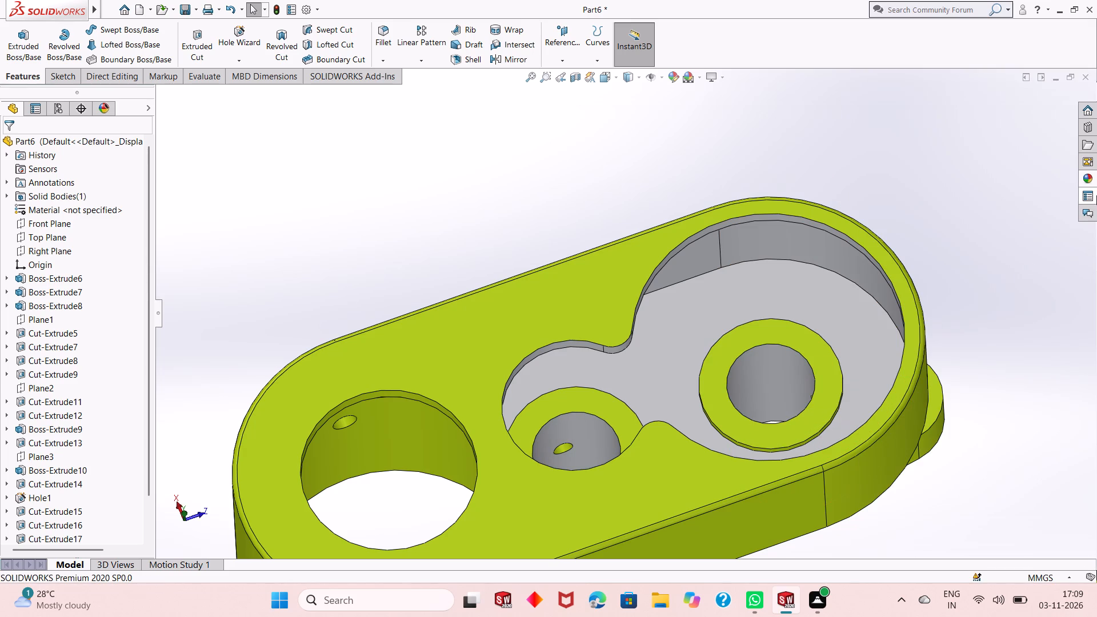
Apply the polished aluminum appearance to the cut feature forming the inner wall of the housing's large cylindrical bore.
left_click(1090, 181)
left_click_drag(911, 390, 413, 427)
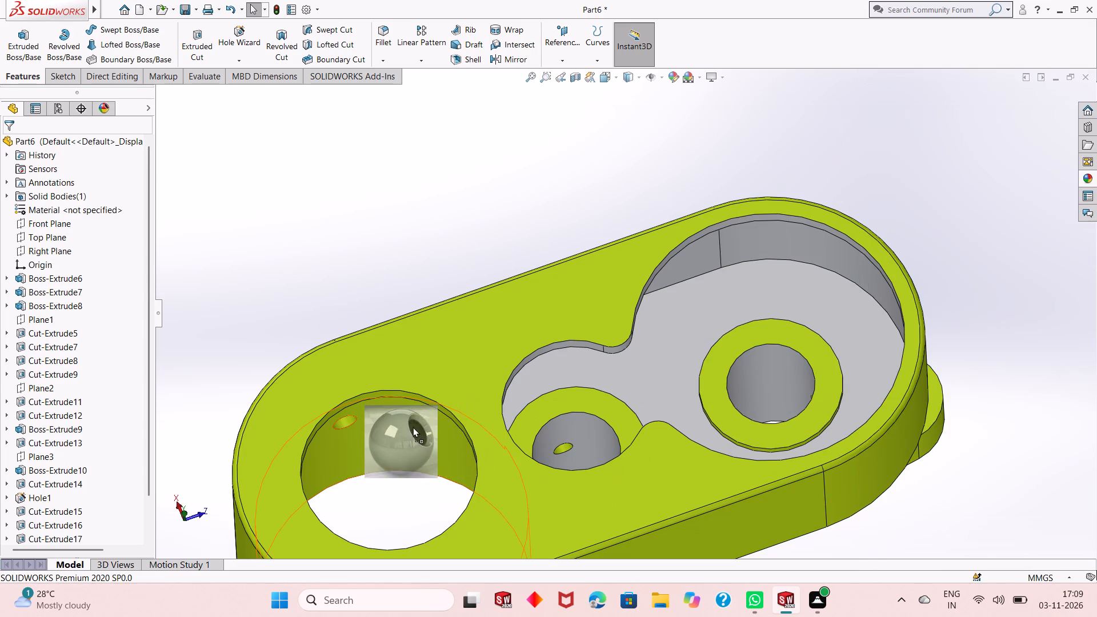
left_click_drag(413, 427, 411, 428)
left_click(411, 428)
Apply the polished aluminum appearance to the Cut-Extrude14 feature, the small cross hole in the large bore's wall.
middle_click_drag(470, 447, 469, 387)
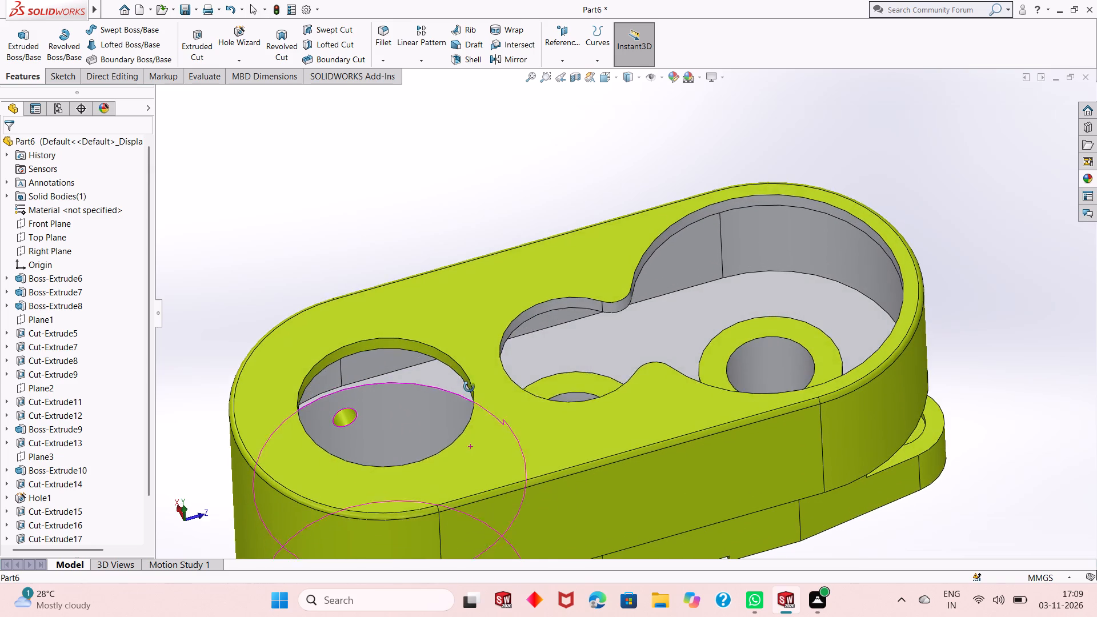
middle_click_drag(469, 387, 469, 381)
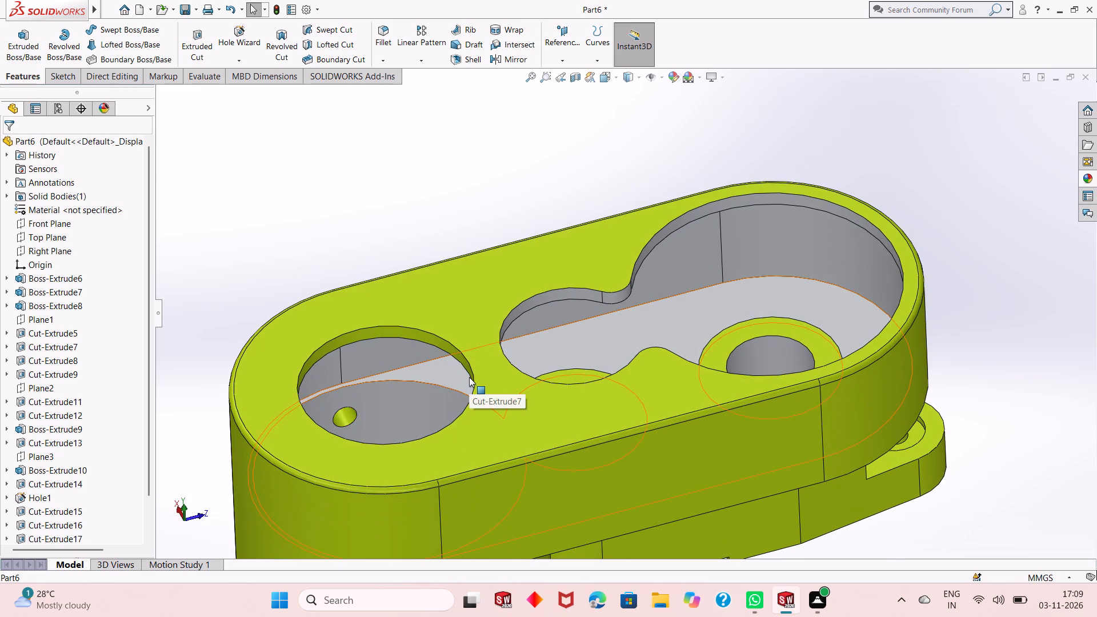
middle_click_drag(463, 398, 463, 446)
scroll(405, 486, "down", 3)
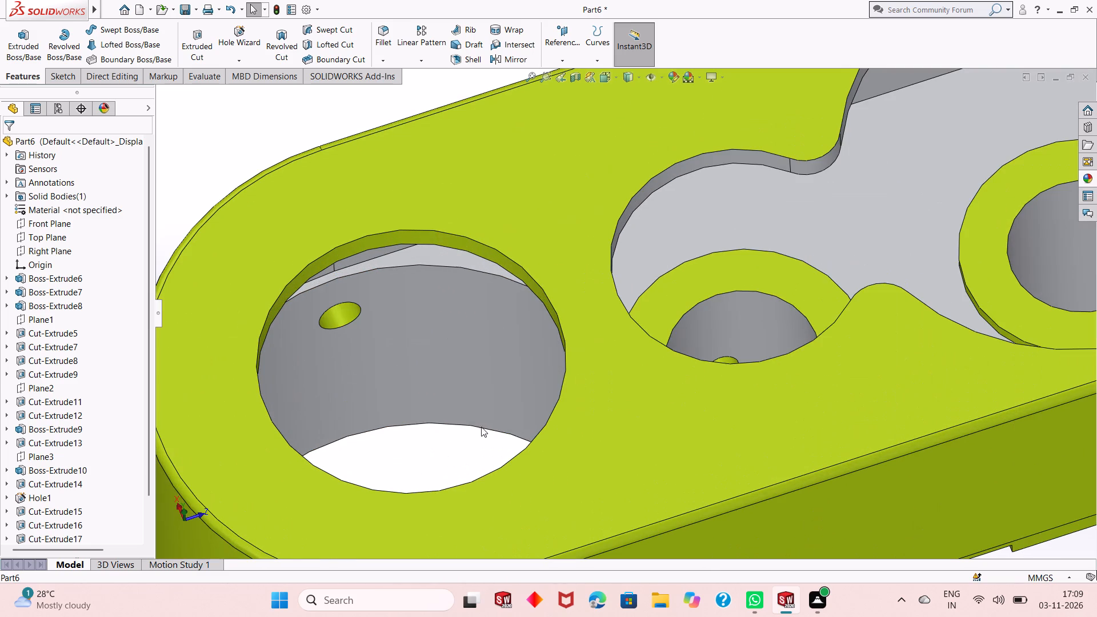
left_click(1084, 175)
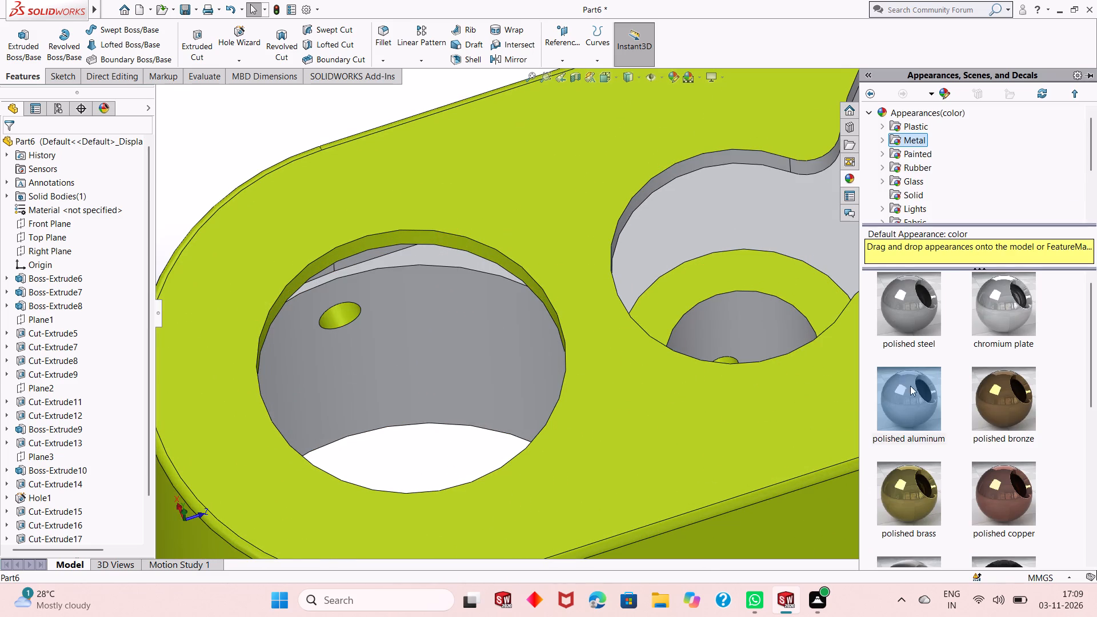
left_click_drag(911, 394, 347, 315)
left_click(347, 315)
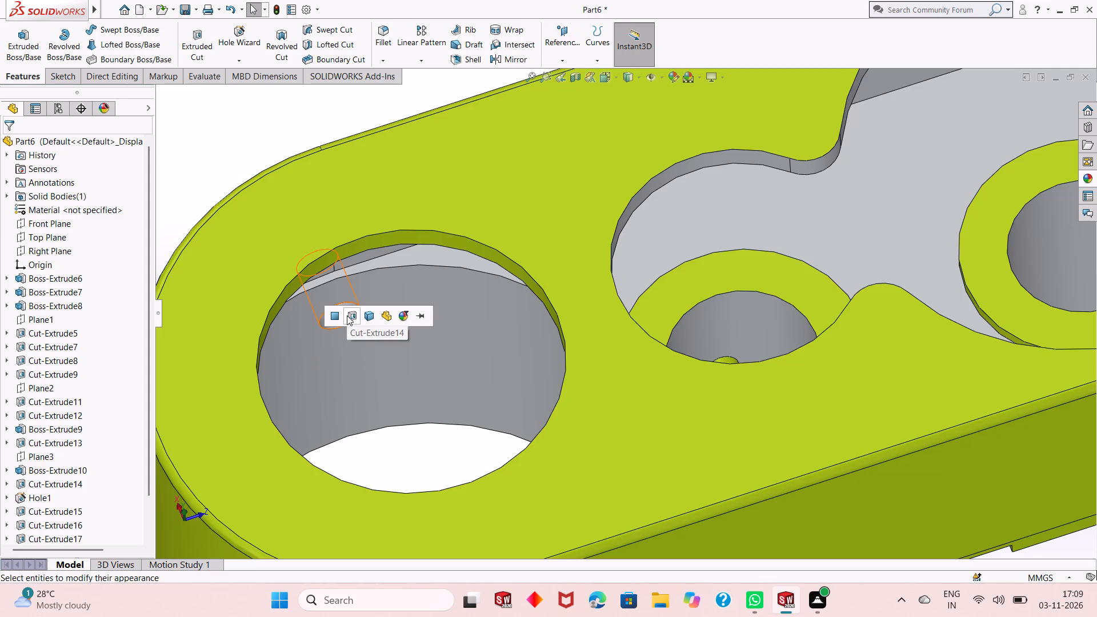
Apply the polished aluminum appearance to the Cut-Extrude16 feature, the small cross hole in the middle boss's bore.
middle_click_drag(686, 297, 687, 342)
scroll(714, 341, "down", 3)
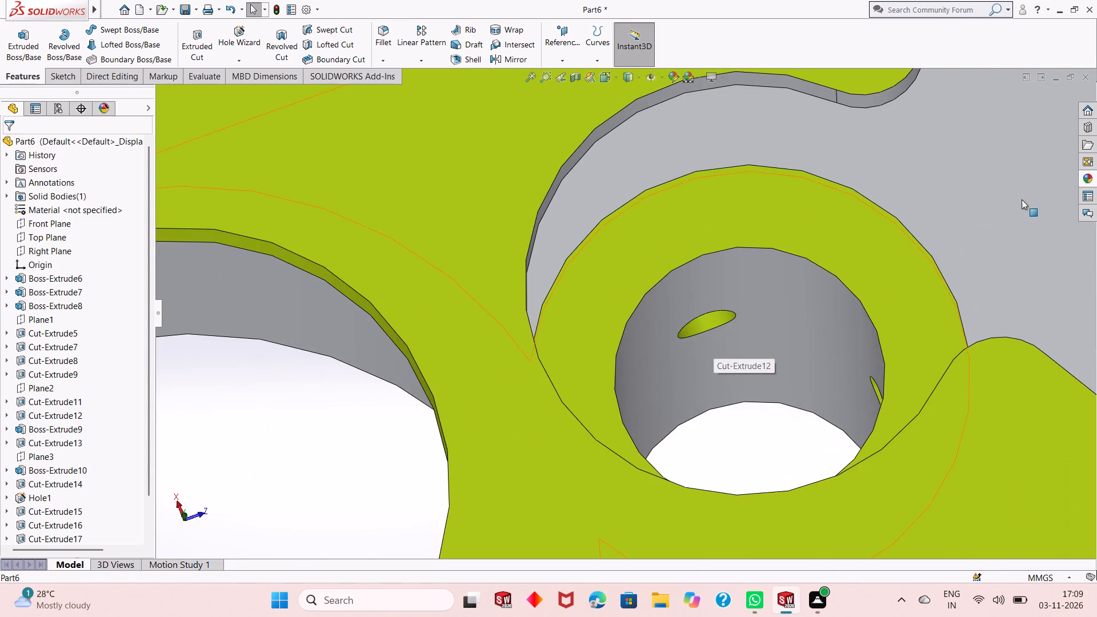
left_click(1079, 179)
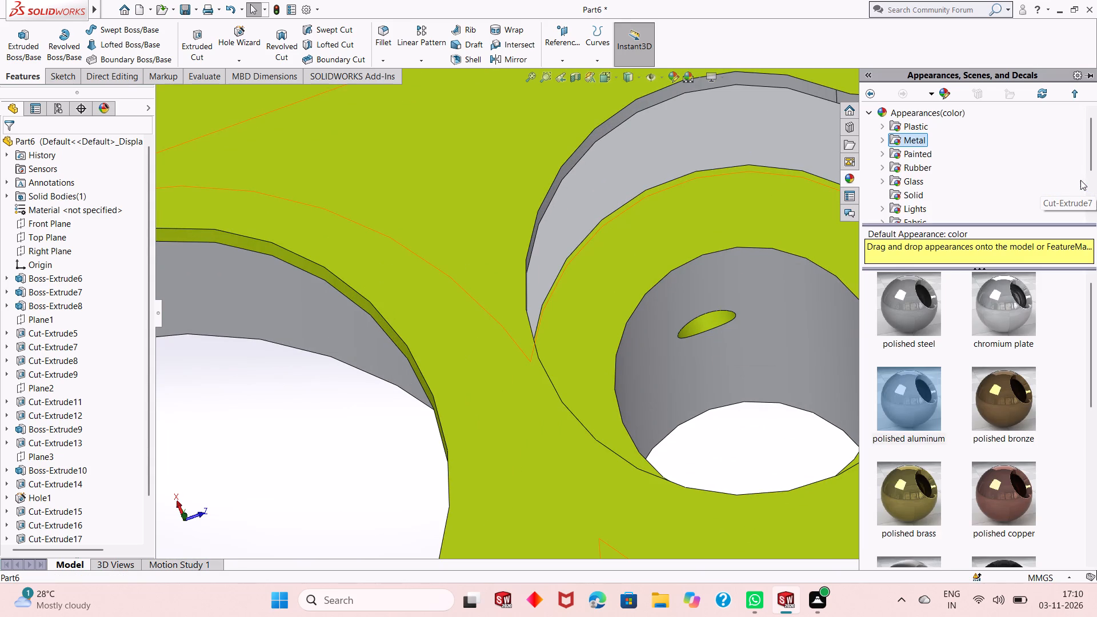
left_click_drag(906, 398, 710, 319)
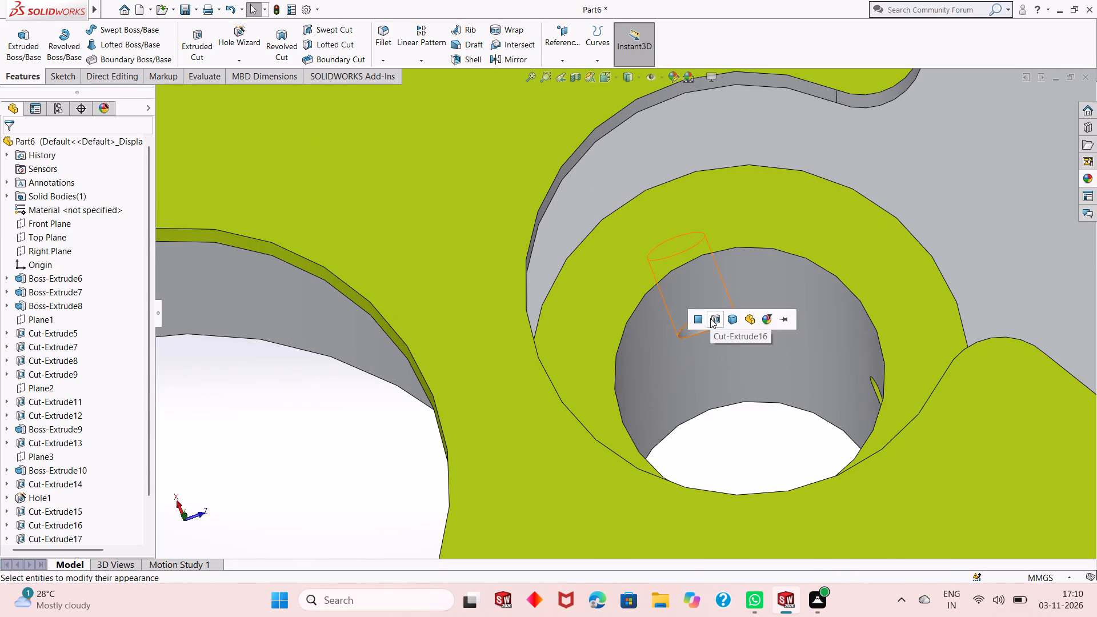
left_click(710, 318)
Apply the polished aluminum appearance to the Cut-Extrude15 feature, the small lengthwise hole running between the two boss bores.
middle_click_drag(840, 443, 866, 432)
middle_click(866, 432)
scroll(868, 431, "up", 2)
scroll(958, 321, "down", 2)
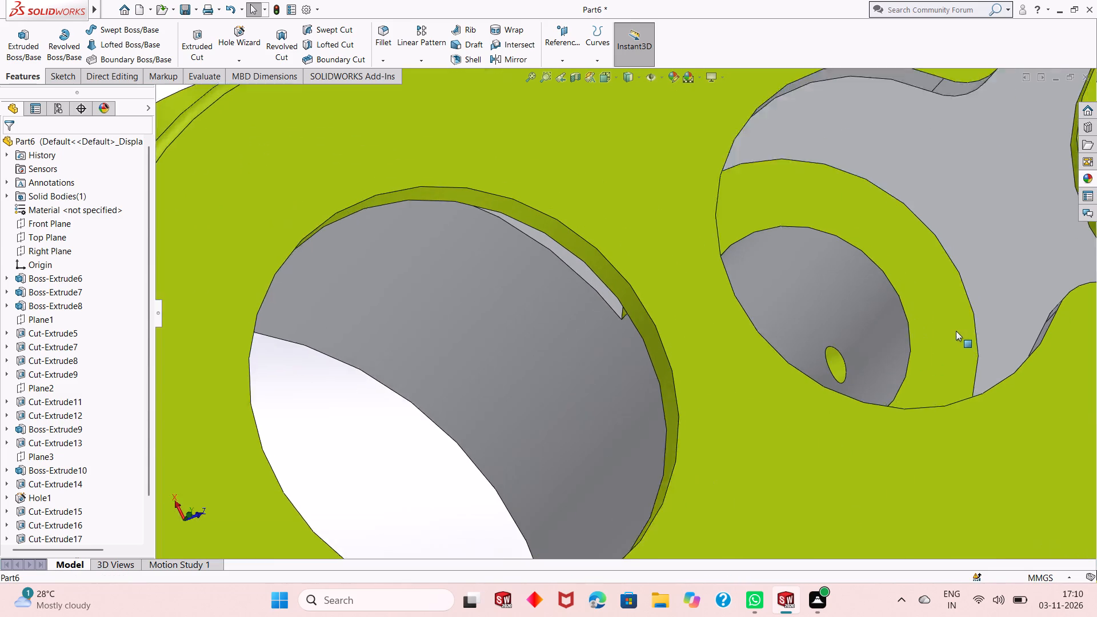
scroll(956, 331, "down", 1)
left_click(1088, 175)
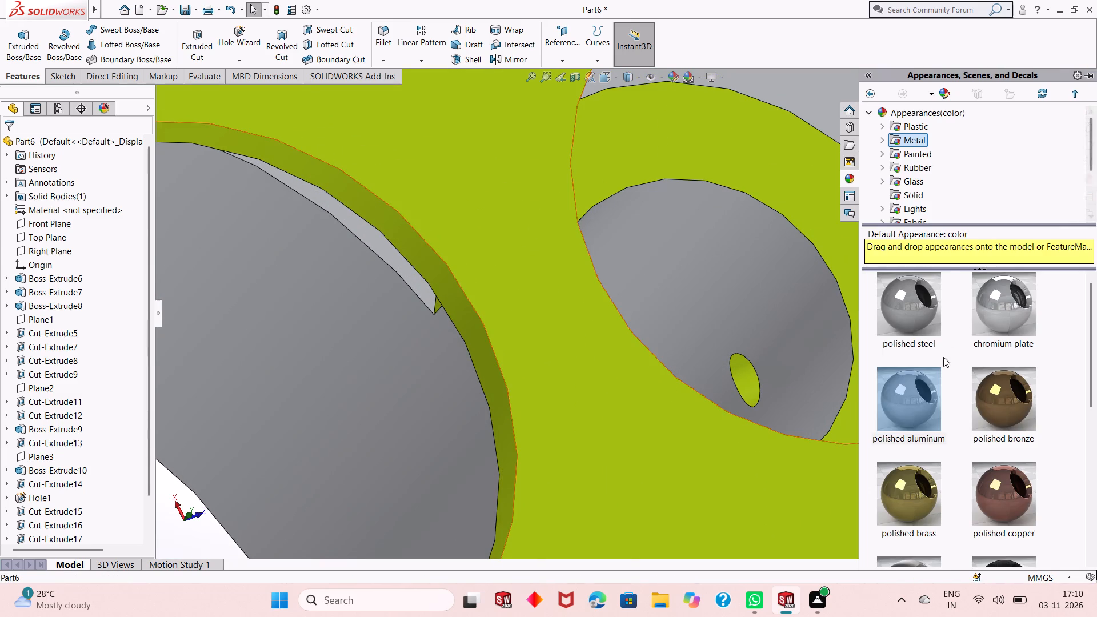
left_click_drag(916, 395, 745, 383)
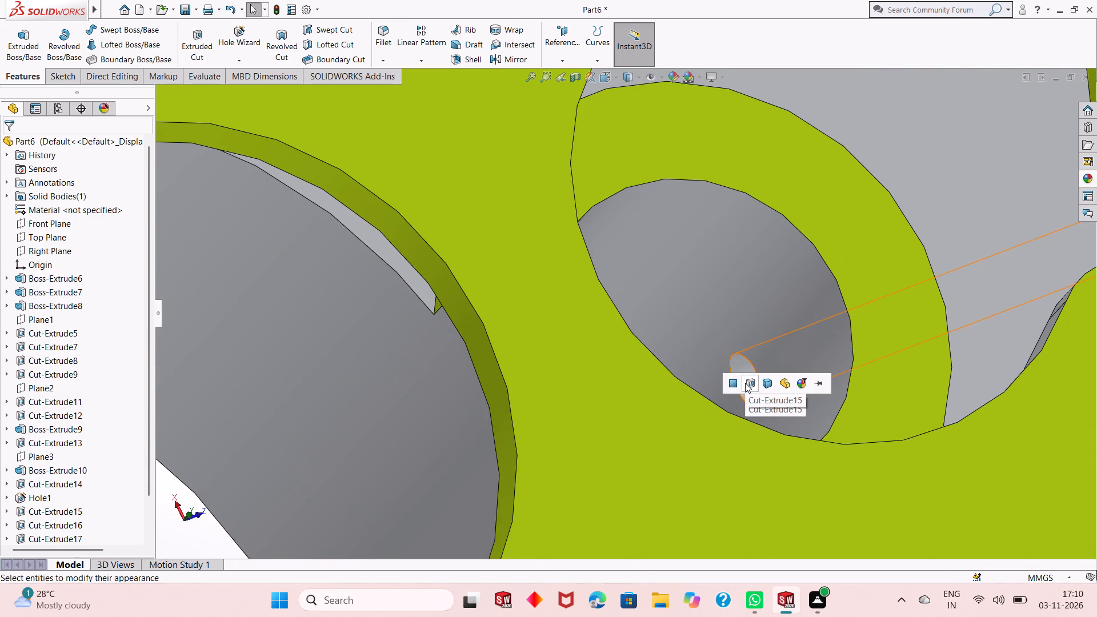
left_click(745, 383)
Apply the polished aluminum appearance to the Cut-Extrude8 feature, the rim of the large round opening in the top face.
scroll(652, 491, "up", 7)
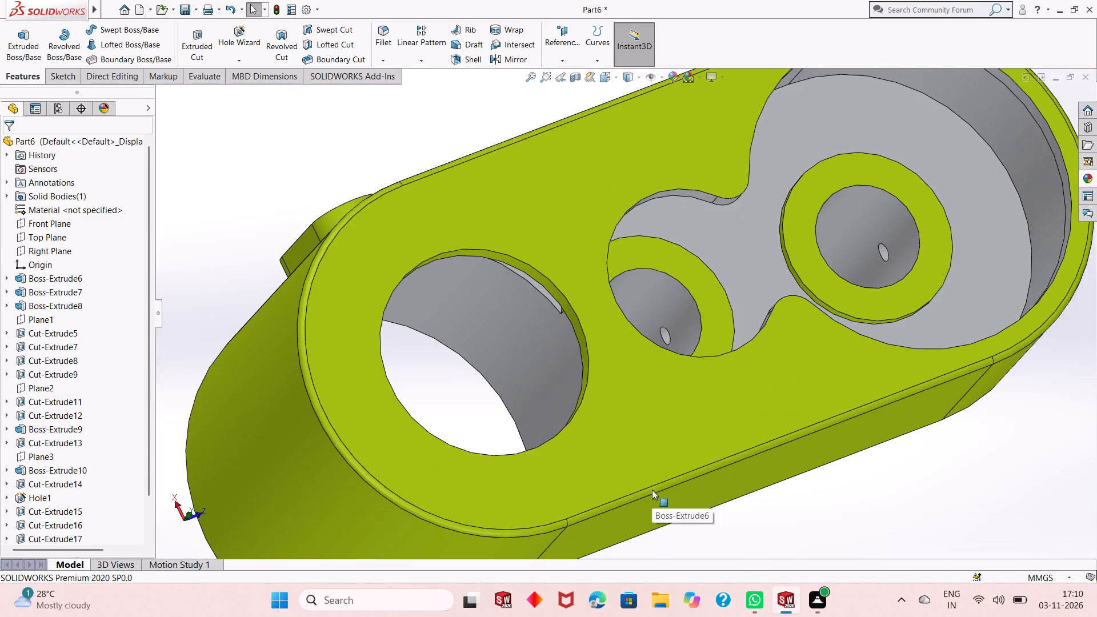
middle_click_drag(790, 465, 776, 407)
middle_click(776, 407)
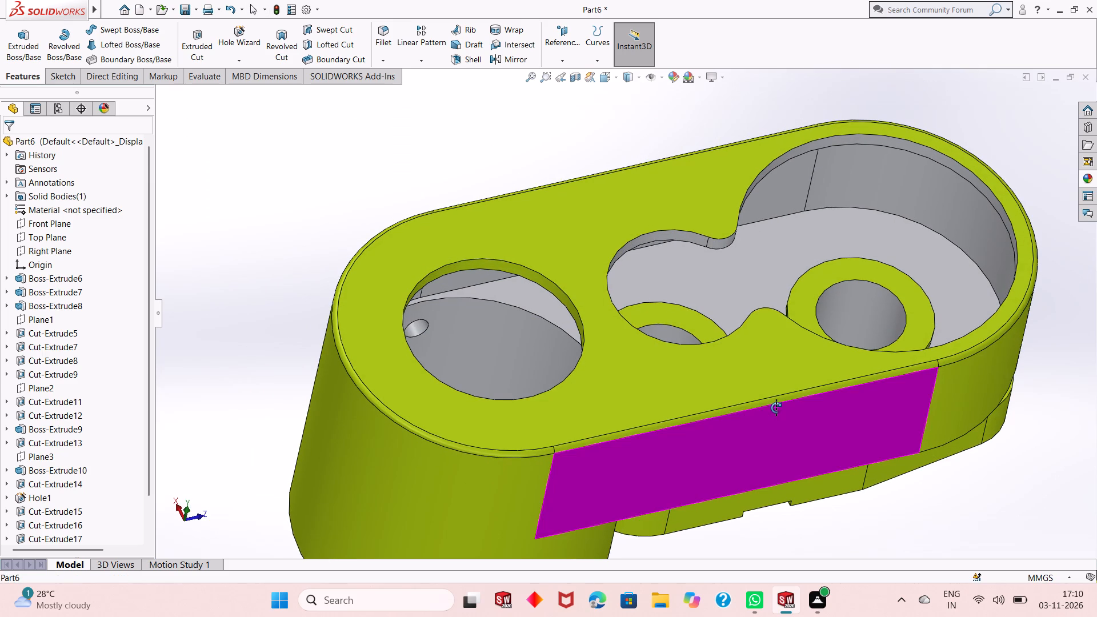
scroll(824, 205, "down", 2)
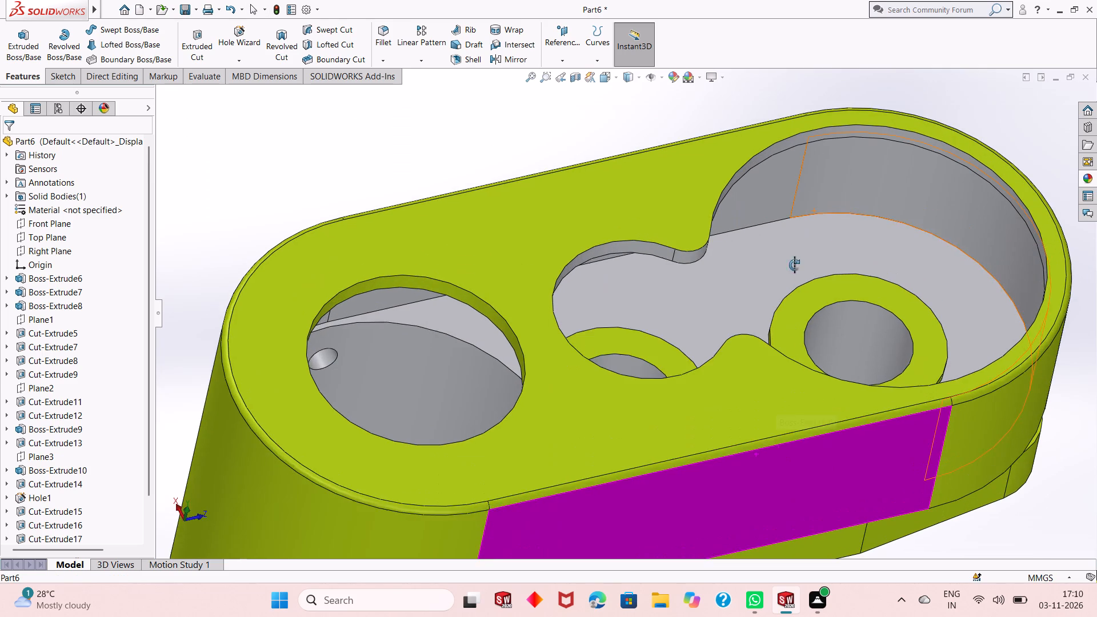
scroll(359, 436, "up", 2)
middle_click_drag(358, 437, 361, 410)
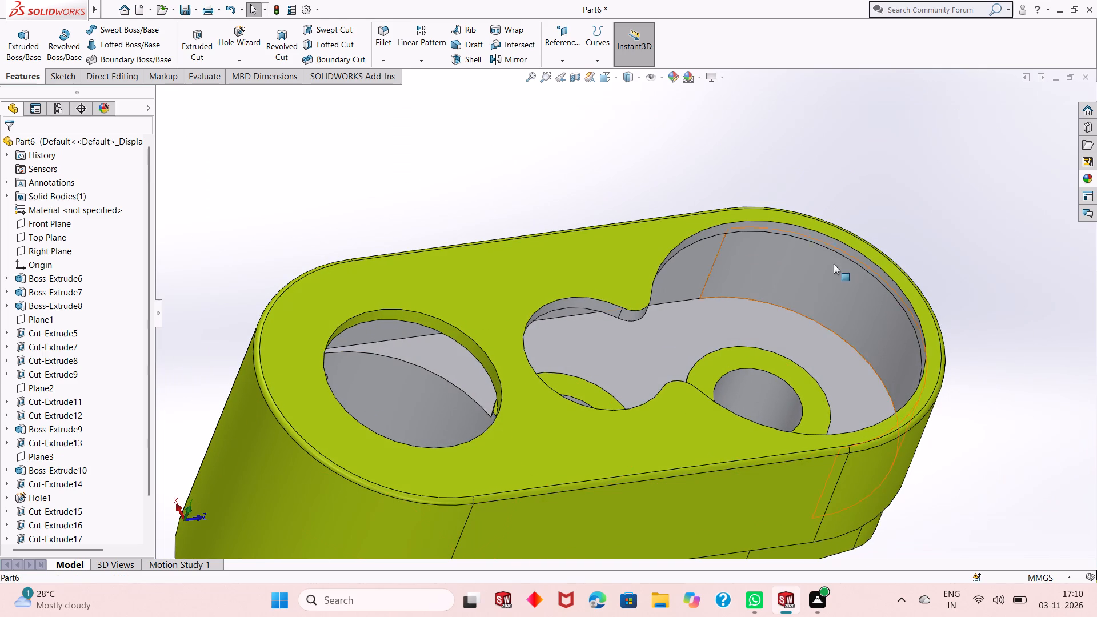
left_click(1083, 179)
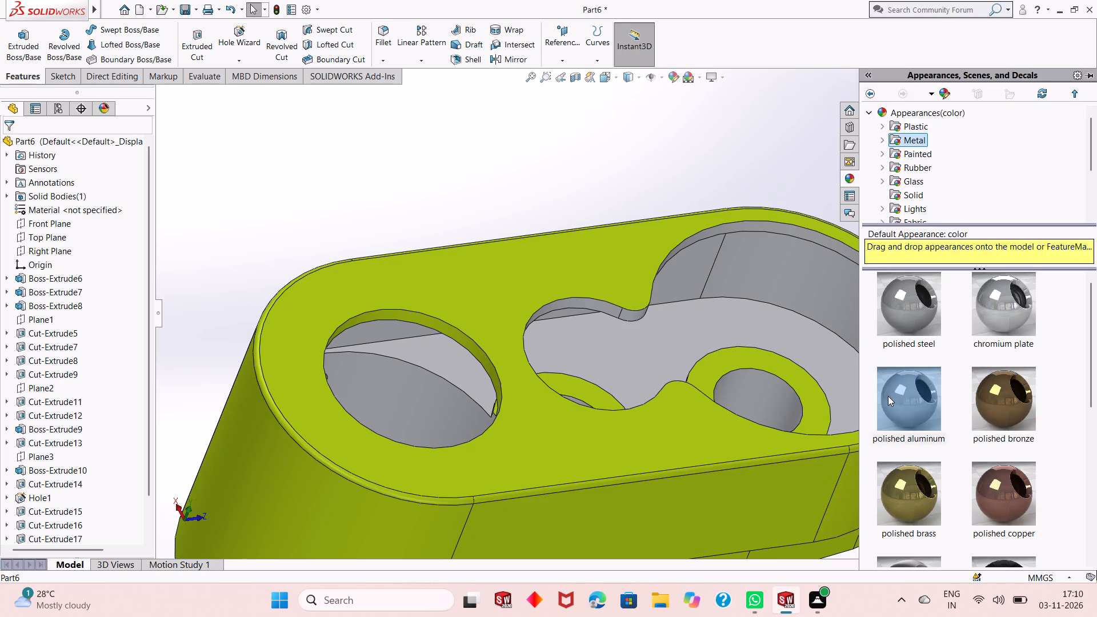
left_click_drag(900, 395, 485, 360)
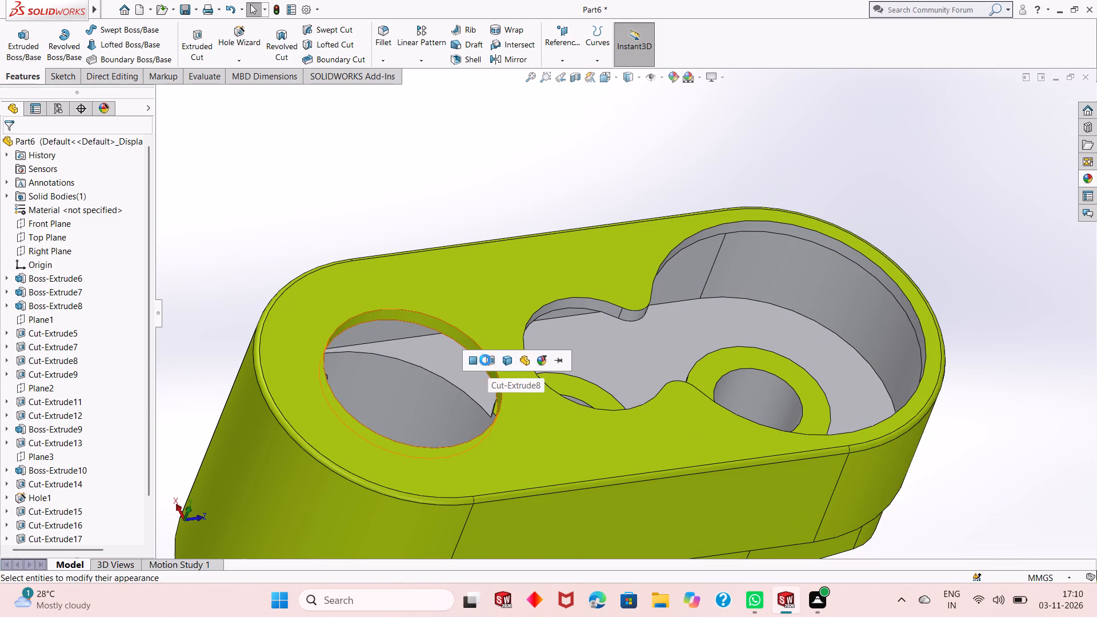
left_click(485, 360)
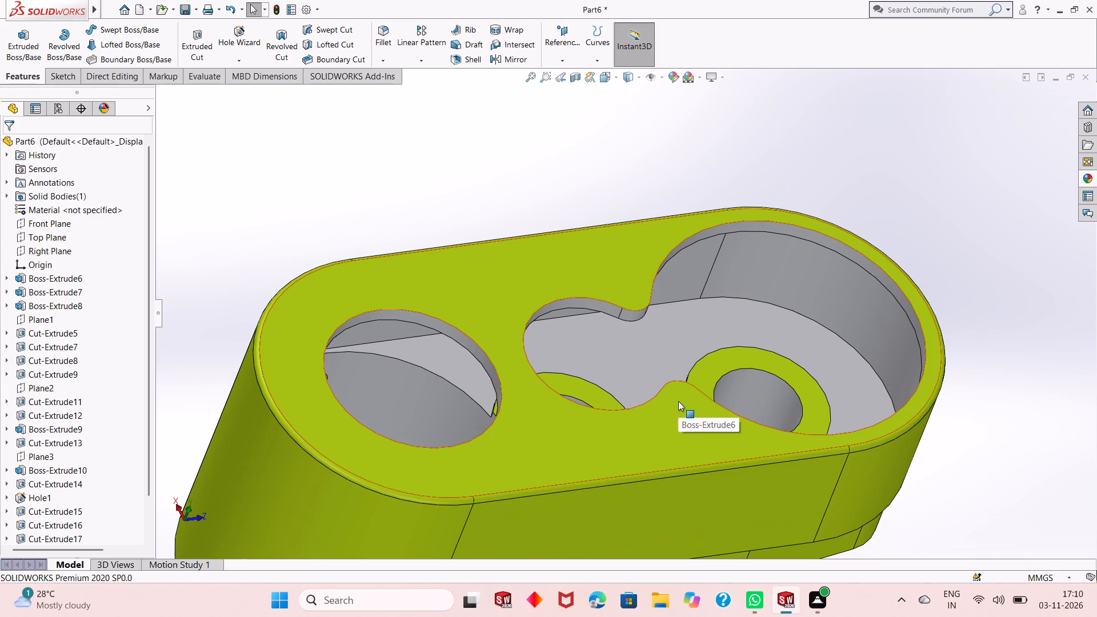
Apply the polished aluminum appearance to the Hole1 feature, the counterbored hole in the mounting lug.
middle_click_drag(678, 403, 642, 390)
scroll(647, 402, "up", 1)
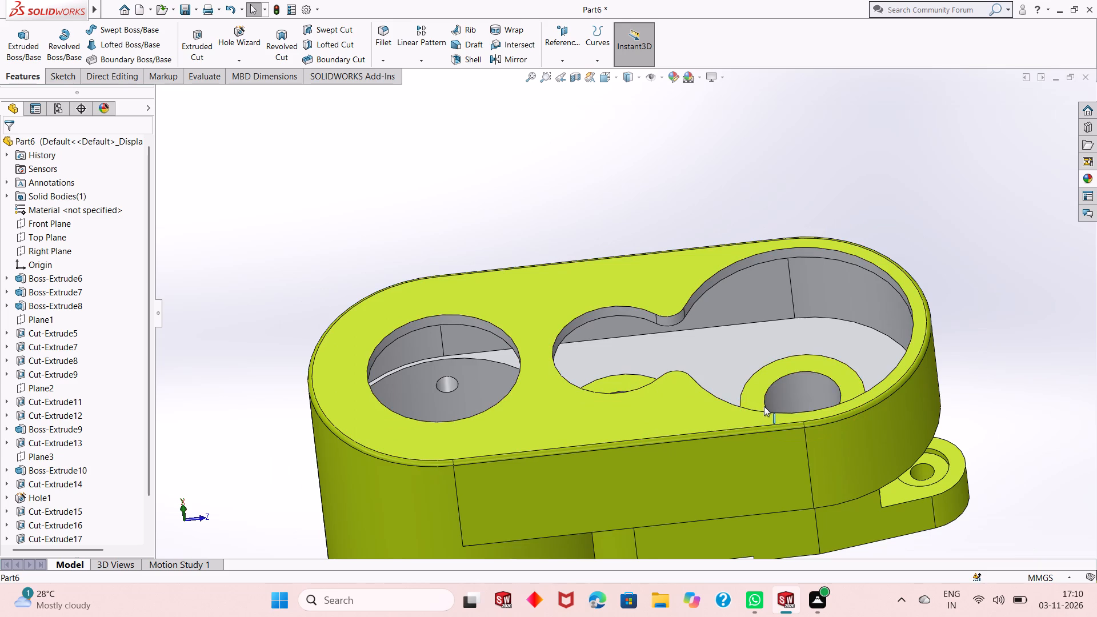
scroll(764, 406, "up", 1)
scroll(902, 378, "down", 2)
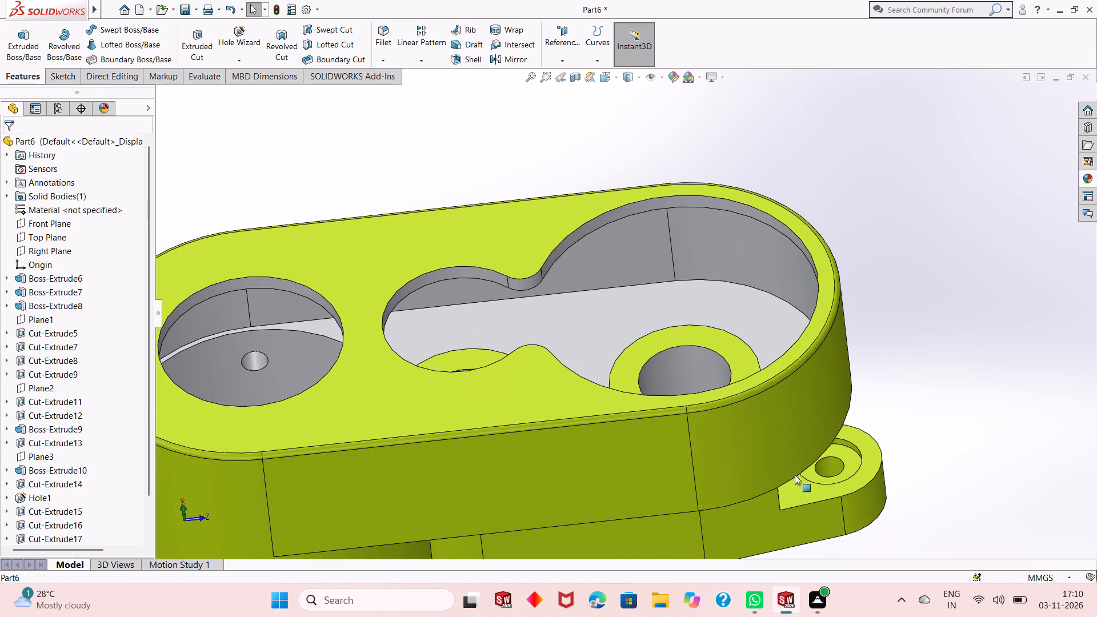
middle_click_drag(768, 505, 756, 478)
scroll(821, 484, "down", 4)
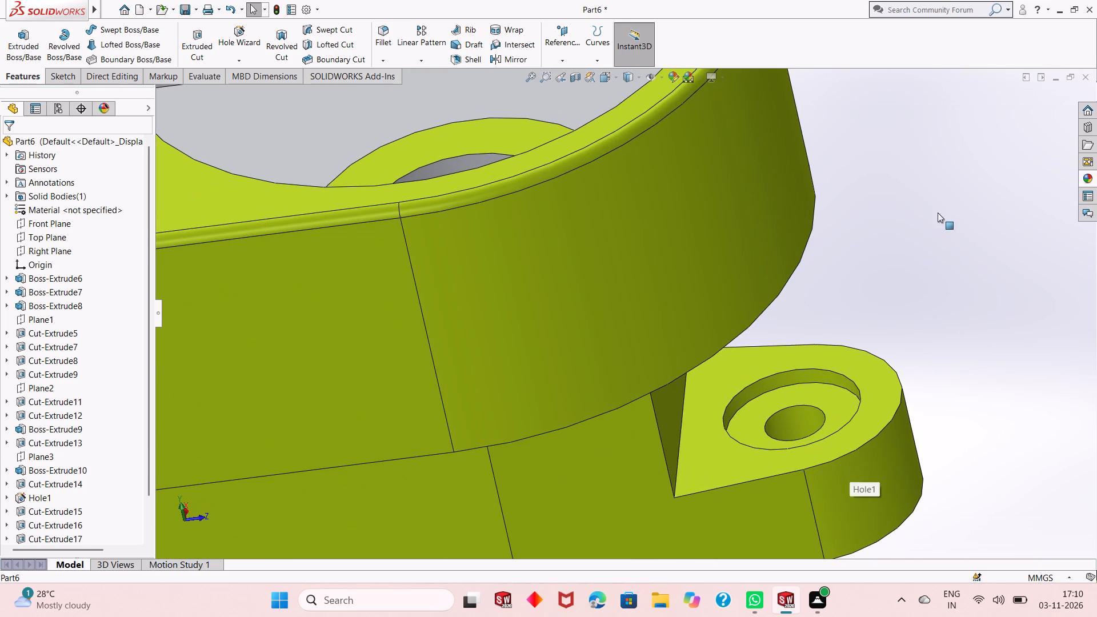
left_click(1092, 180)
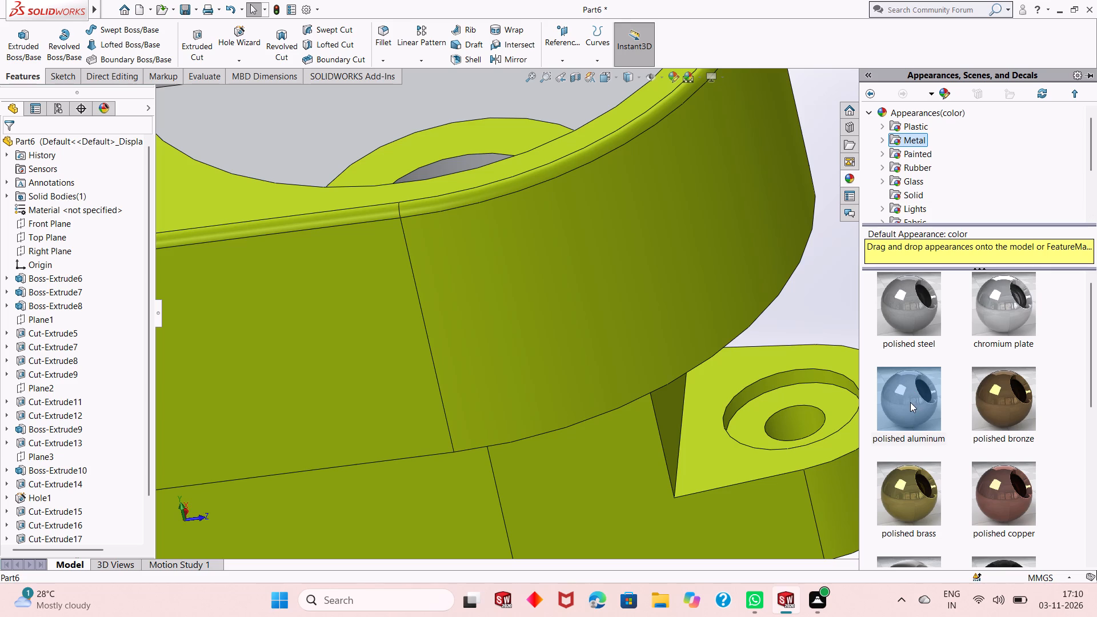
left_click_drag(911, 396, 804, 377)
left_click(804, 377)
Examine the housing from above, the side and below, checking the aluminum finish on the lug hole, cavities and bores.
scroll(805, 382, "up", 1)
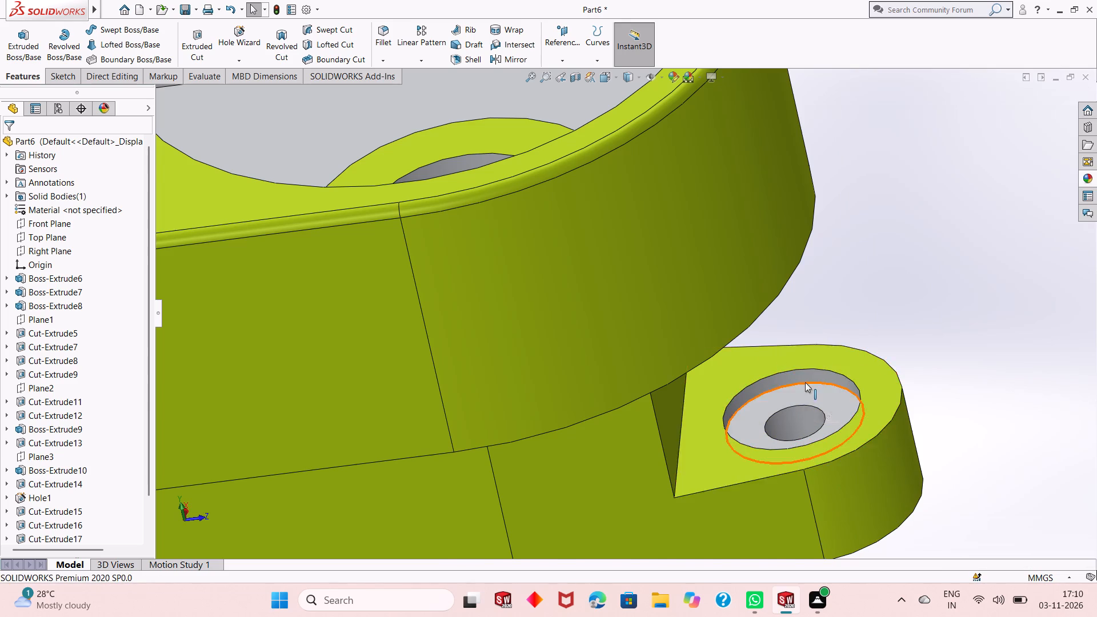
scroll(805, 382, "up", 1)
middle_click_drag(872, 345, 846, 500)
middle_click_drag(852, 414, 857, 364)
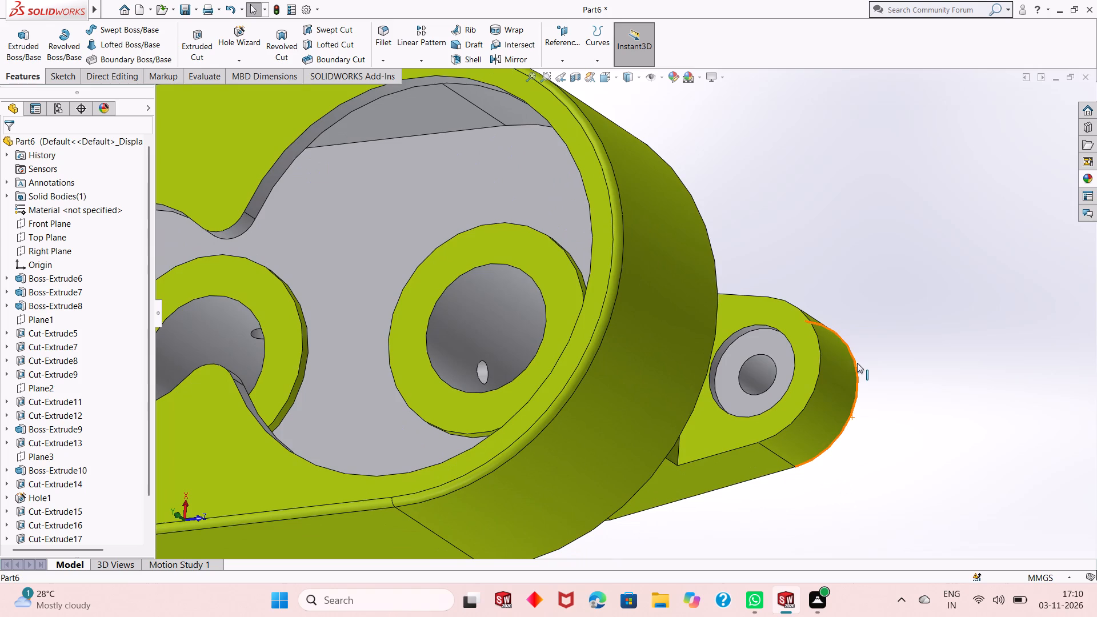
middle_click_drag(775, 448, 785, 318)
middle_click_drag(684, 425, 696, 404)
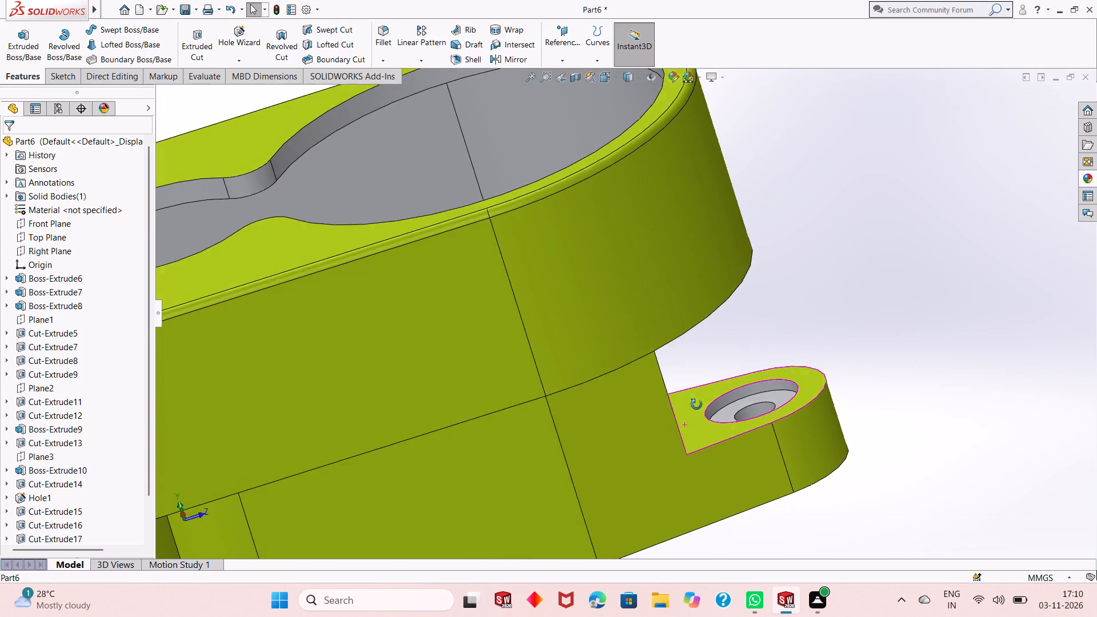
middle_click_drag(696, 404, 701, 341)
scroll(660, 447, "up", 1)
middle_click_drag(668, 415, 682, 435)
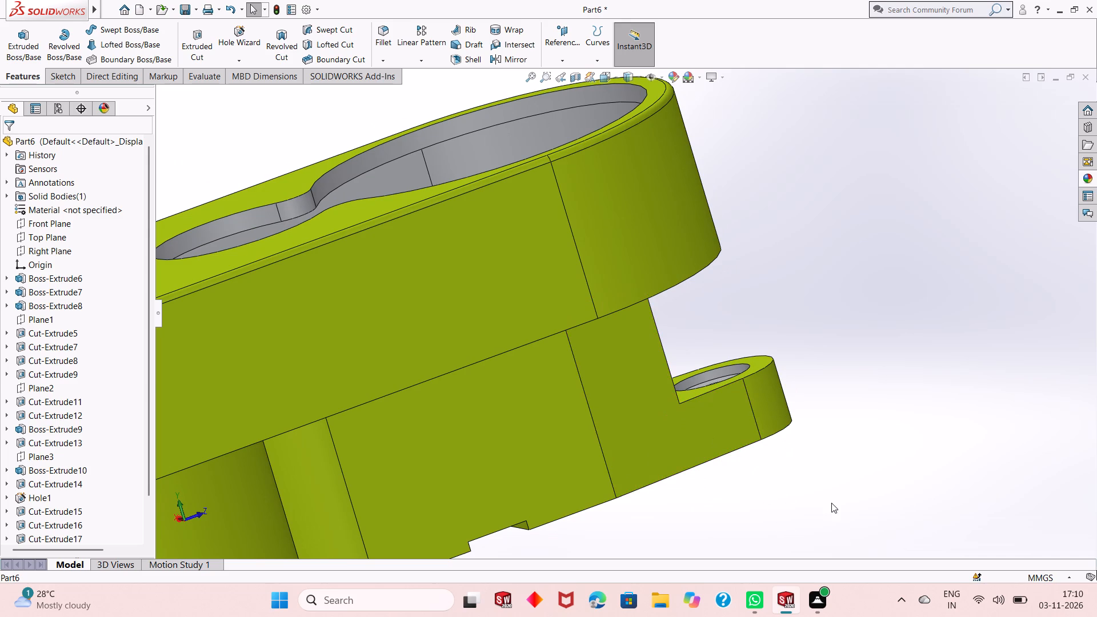
scroll(640, 458, "up", 3)
scroll(430, 358, "down", 2)
scroll(457, 382, "up", 2)
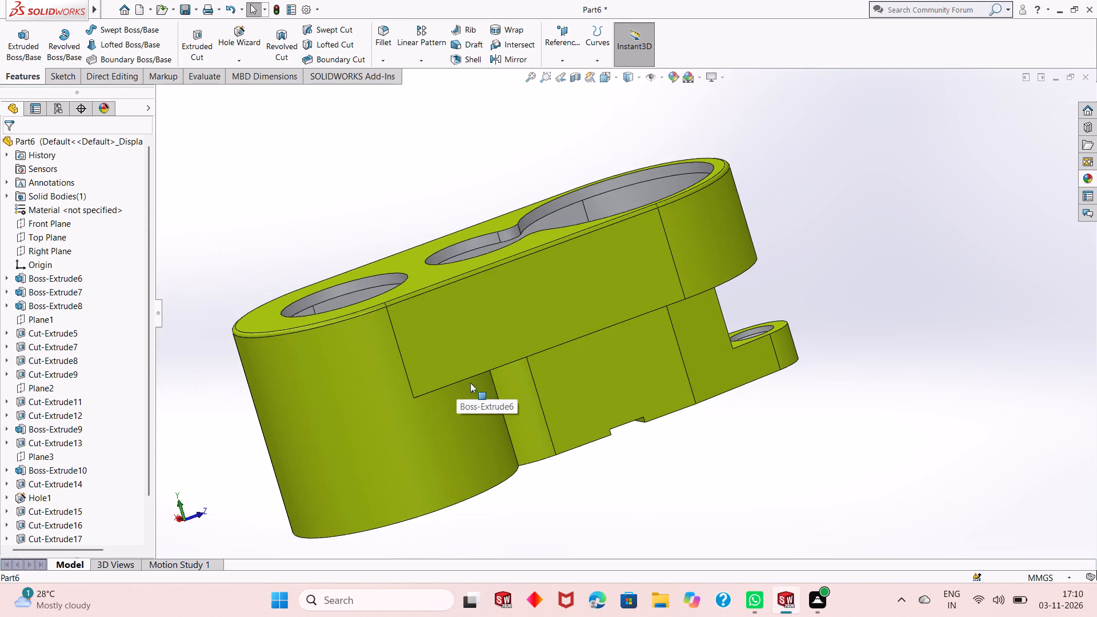
scroll(597, 424, "up", 1)
middle_click_drag(723, 439, 723, 293)
middle_click(723, 293)
middle_click_drag(723, 293, 721, 310)
scroll(721, 310, "up", 1)
left_click(862, 270)
middle_click_drag(796, 312, 794, 287)
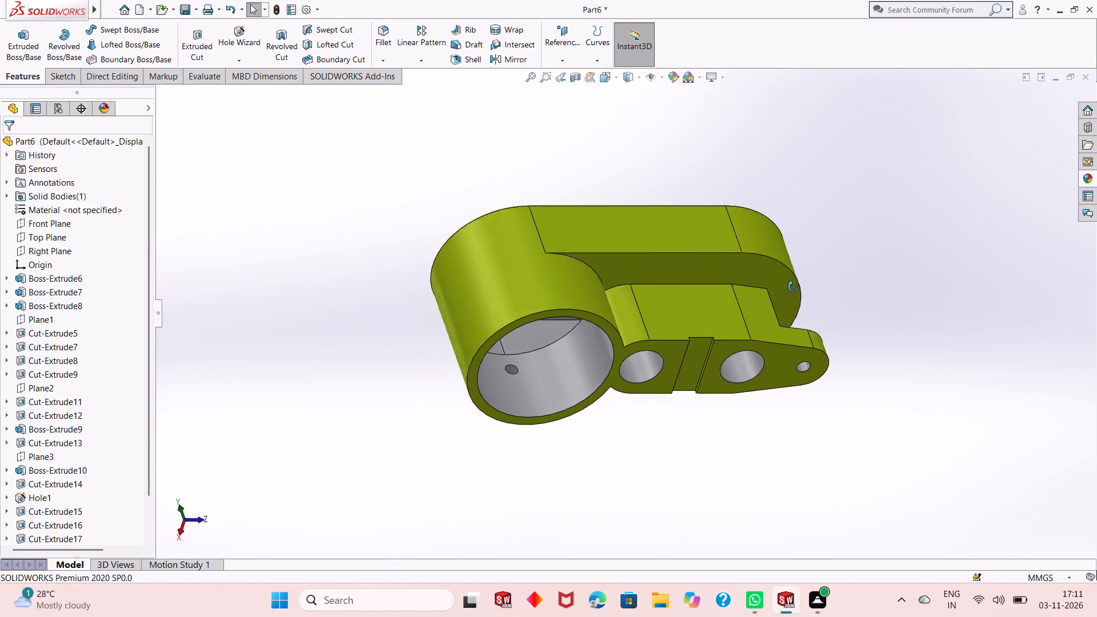
middle_click_drag(794, 287, 785, 213)
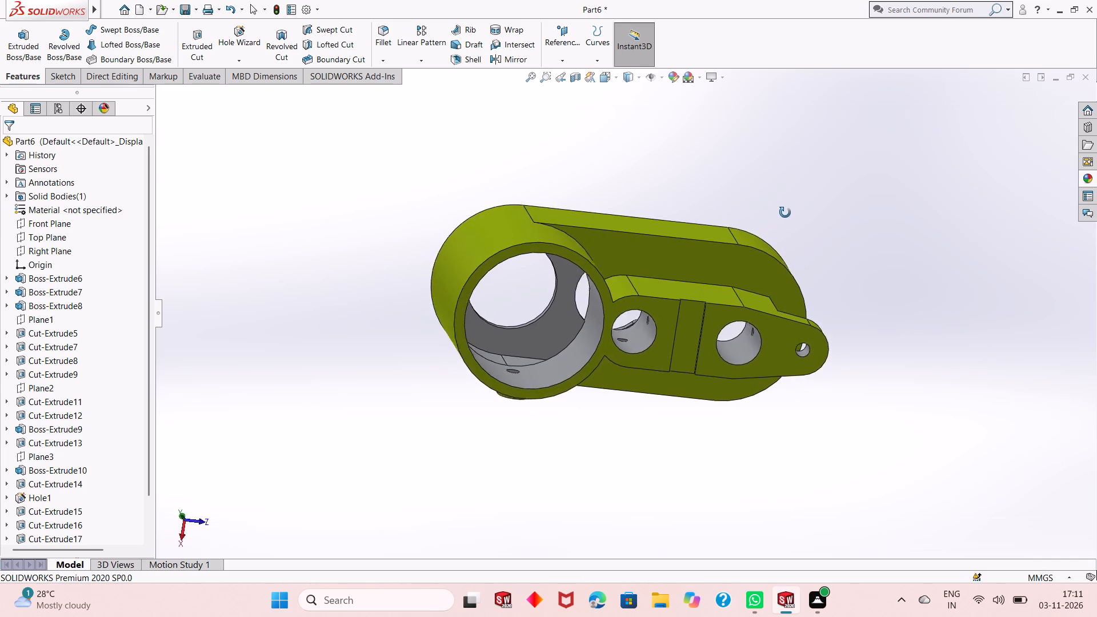
Examine the housing's bores and cavities with a temporary section view on the Right Plane at 0.00 mm offset, and discard the section.
middle_click_drag(785, 213, 727, 250)
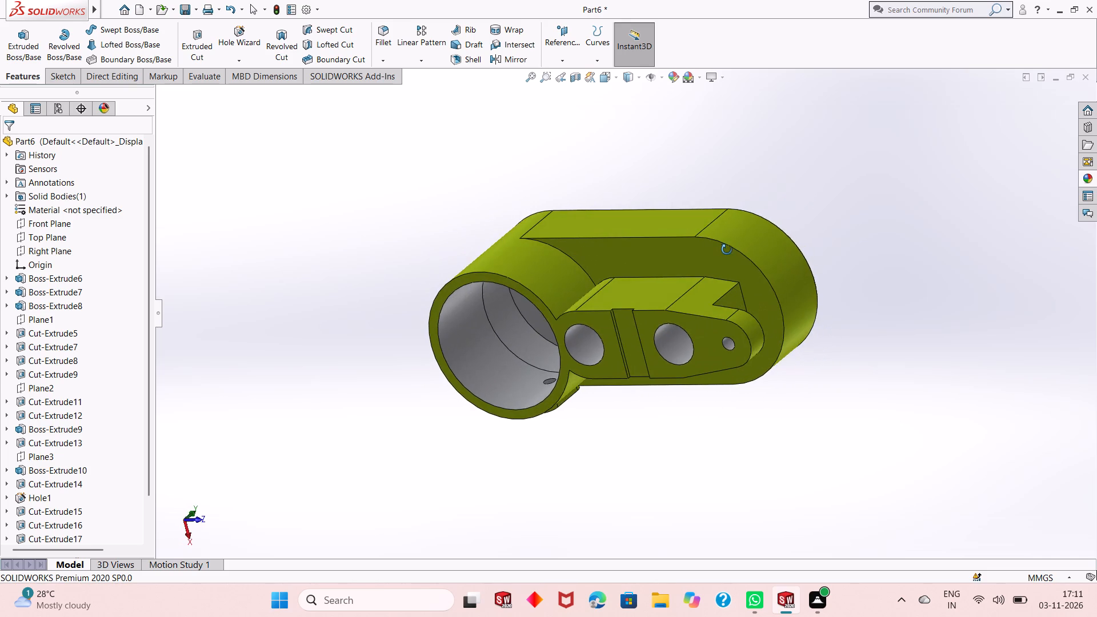
middle_click_drag(727, 250, 632, 423)
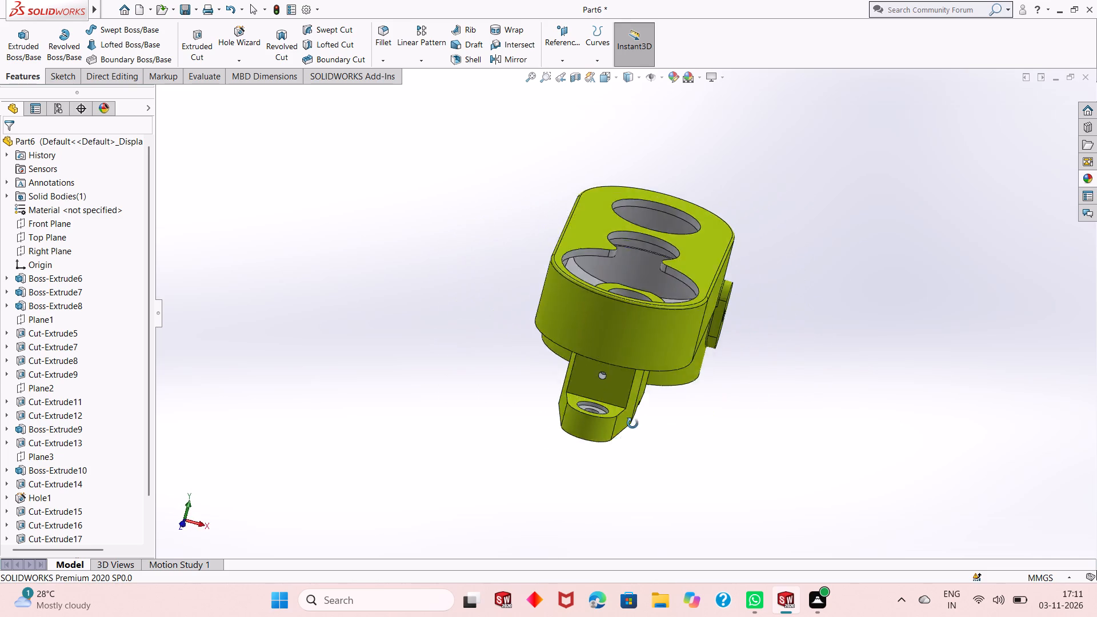
middle_click_drag(632, 423, 850, 486)
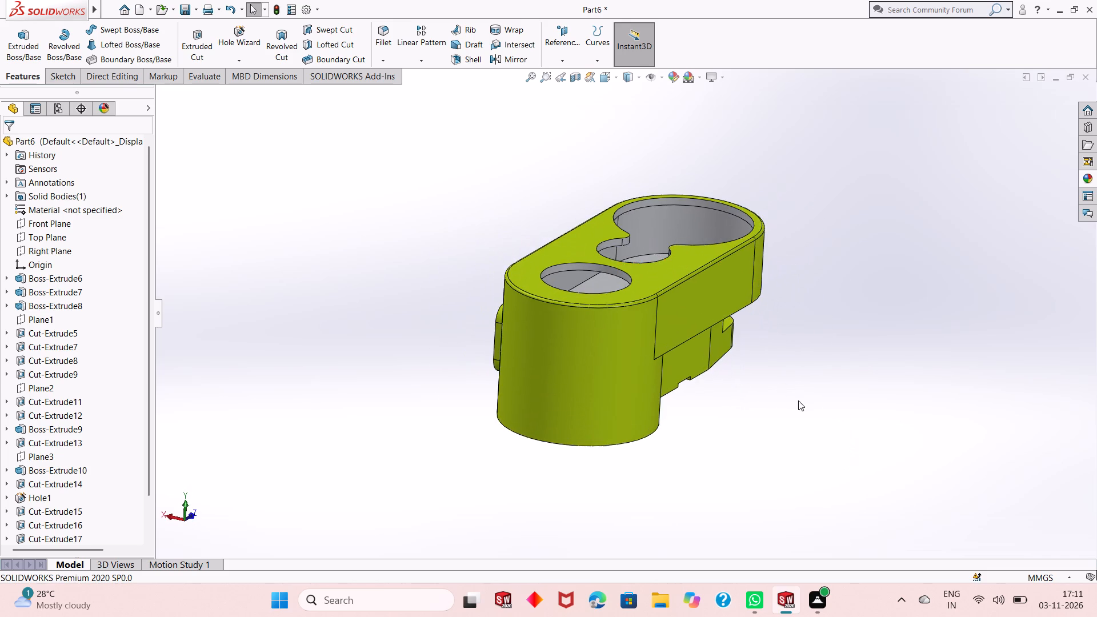
middle_click_drag(675, 273, 661, 324)
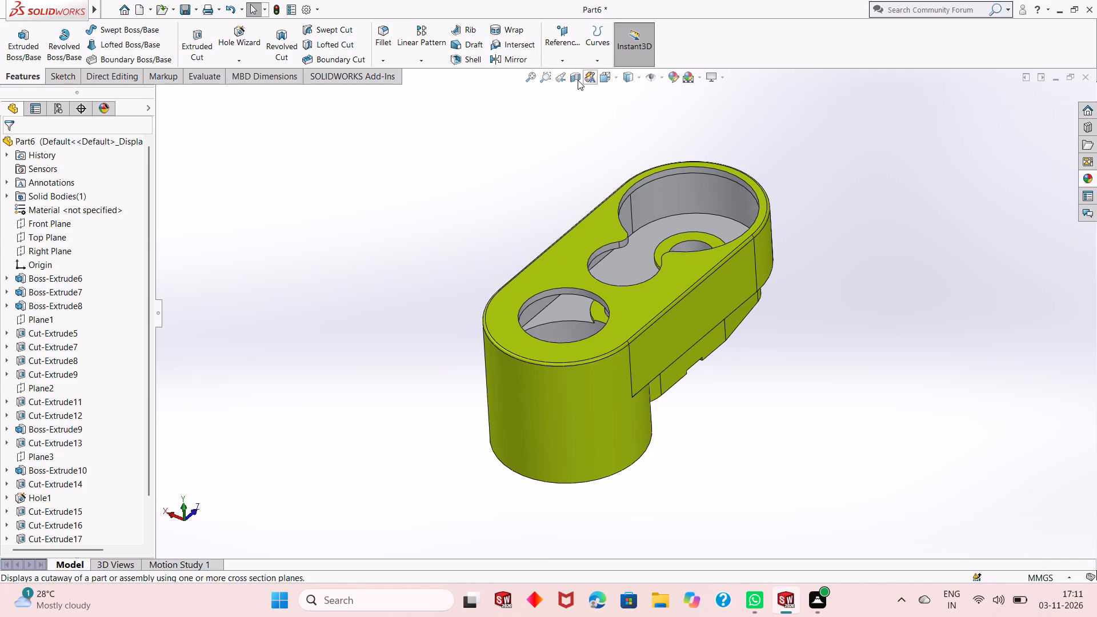
left_click(578, 80)
middle_click_drag(716, 353, 638, 242)
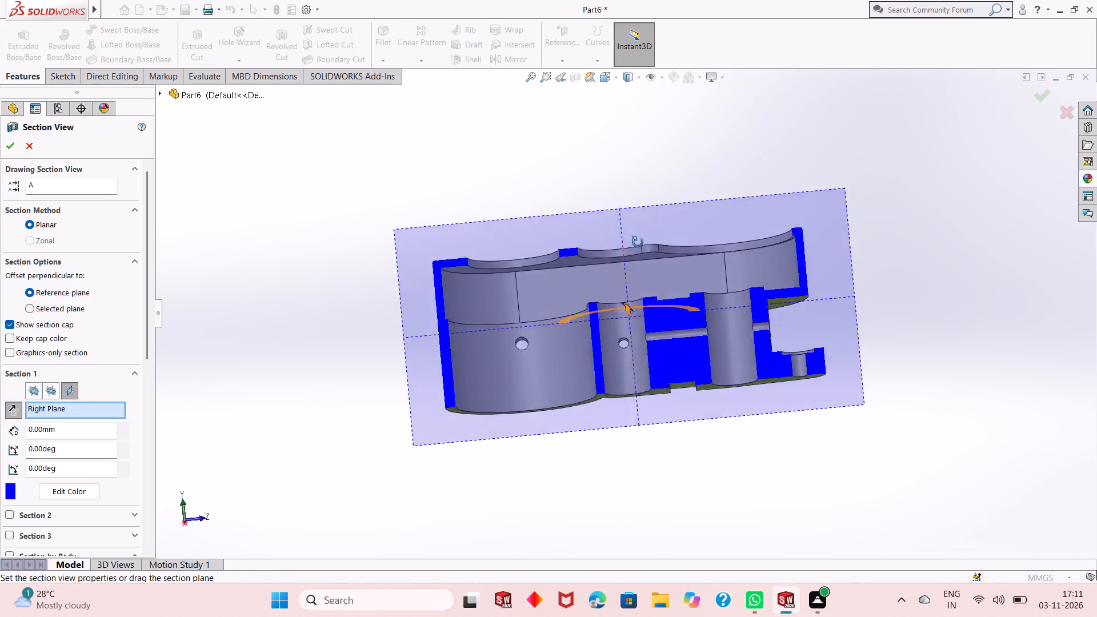
middle_click_drag(638, 242, 630, 276)
middle_click(674, 261)
middle_click_drag(675, 291, 732, 278)
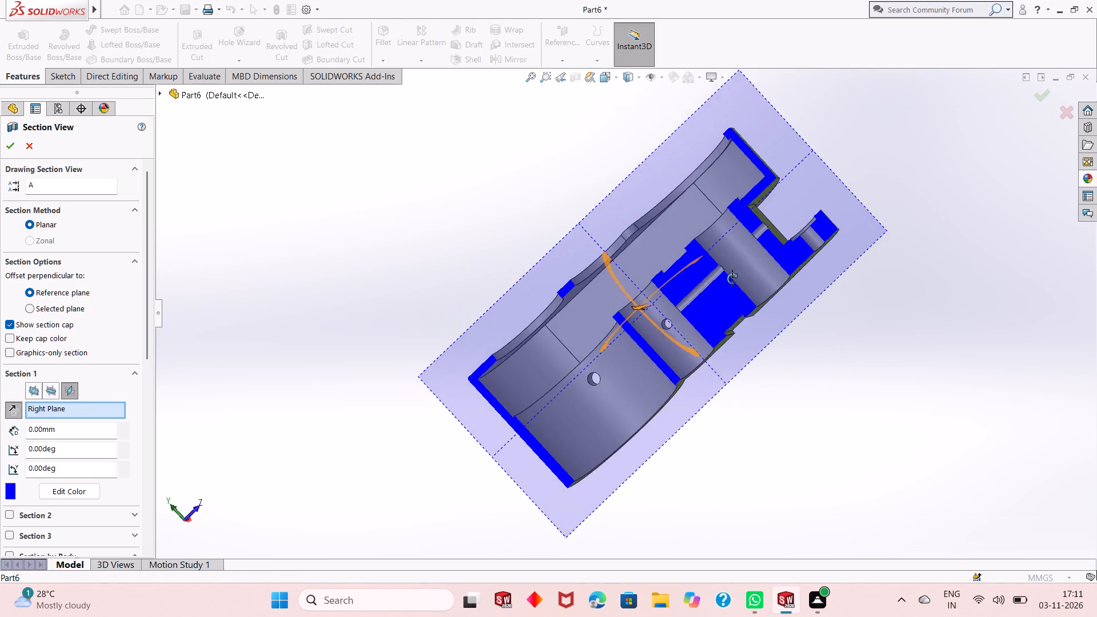
middle_click_drag(732, 278, 748, 305)
middle_click_drag(743, 233, 840, 207)
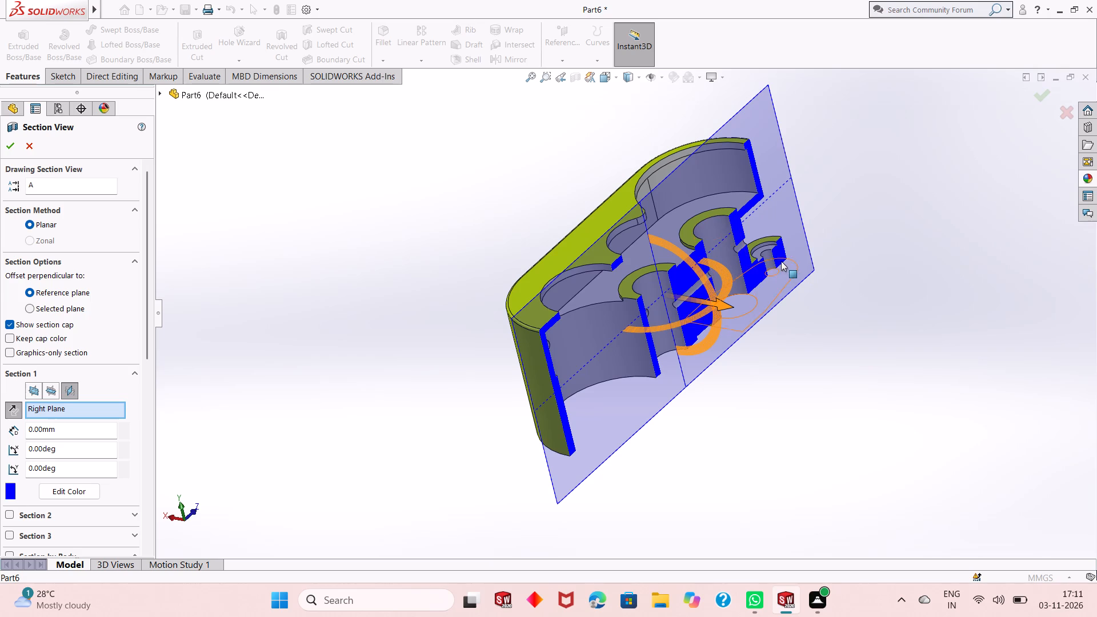
scroll(774, 261, "down", 2)
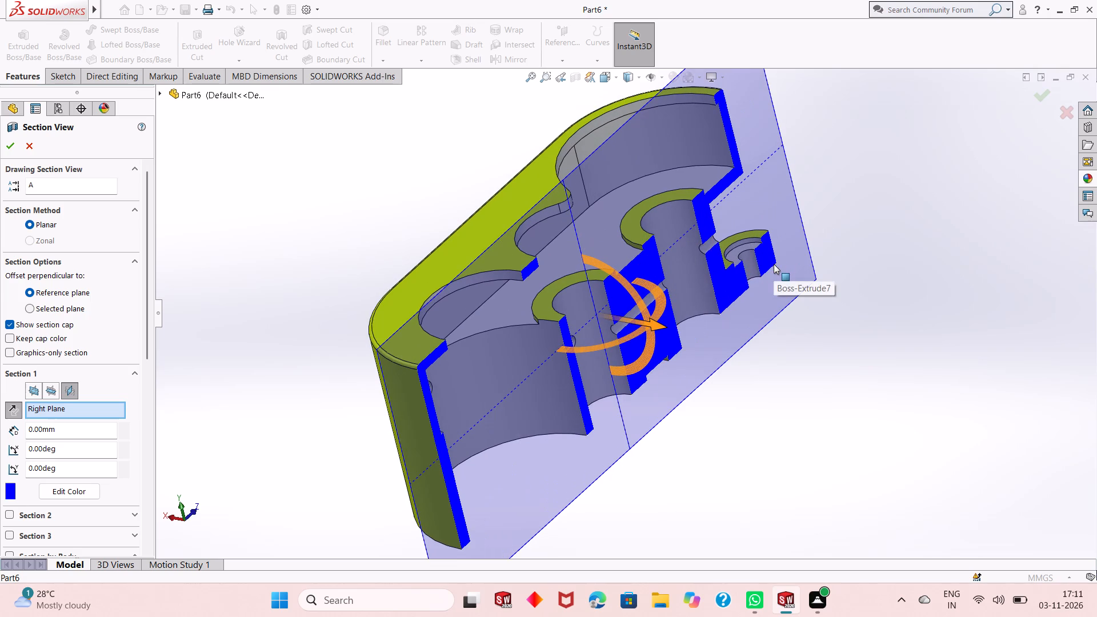
middle_click_drag(762, 380, 769, 333)
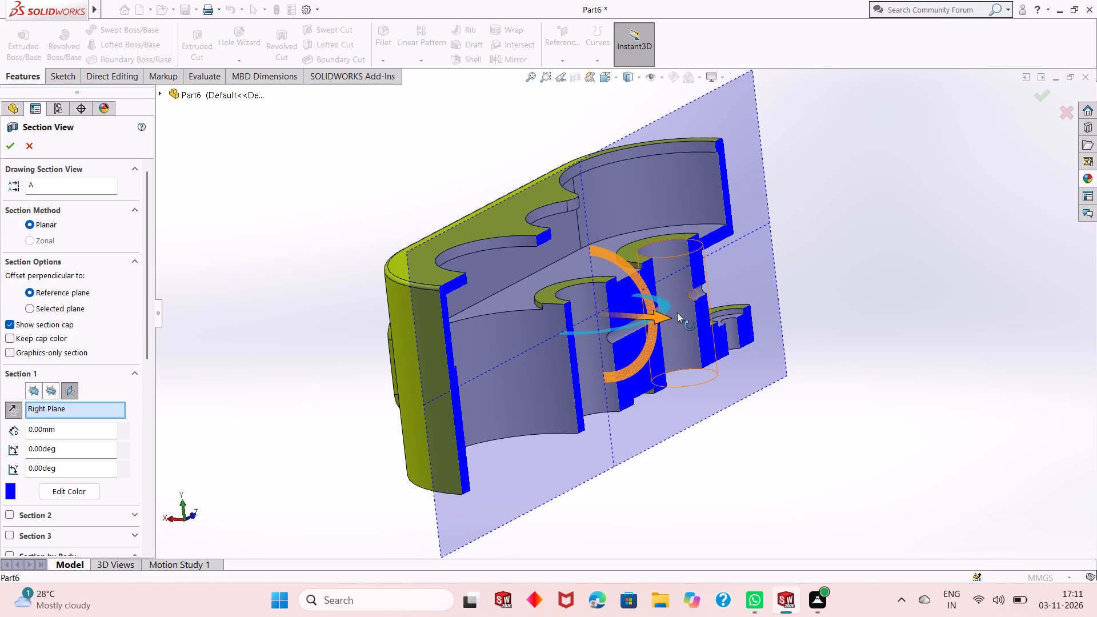
left_click(34, 148)
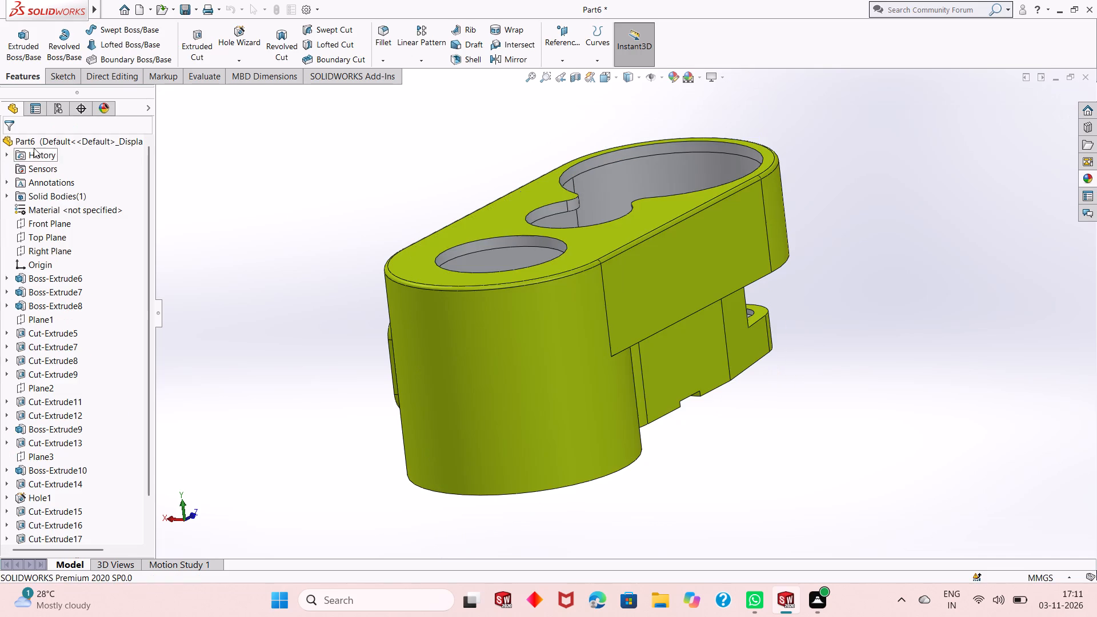
Save the part as "Gear box body" in the Dp SolidWorks folder, with the housing shown from an upper oblique angle.
middle_click_drag(875, 321, 872, 422)
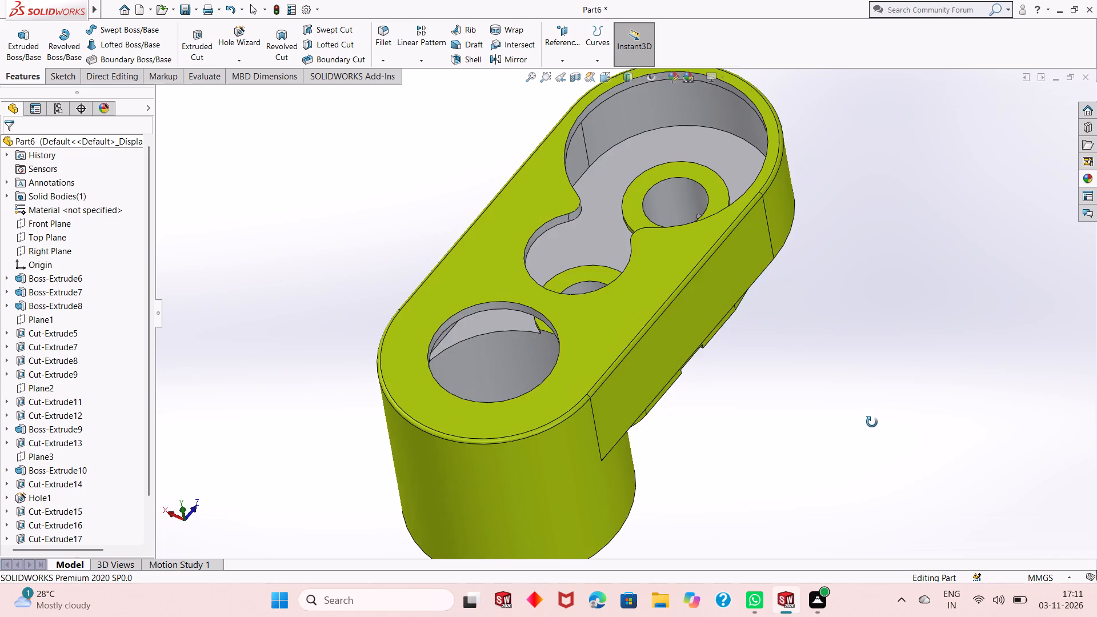
middle_click_drag(872, 422, 871, 320)
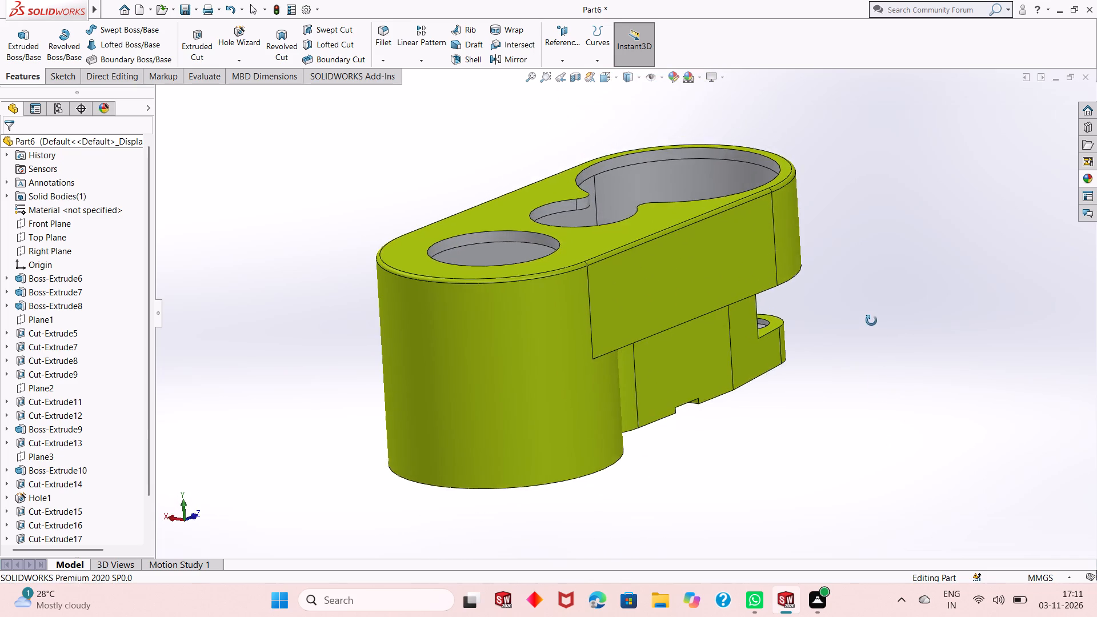
middle_click_drag(871, 320, 840, 356)
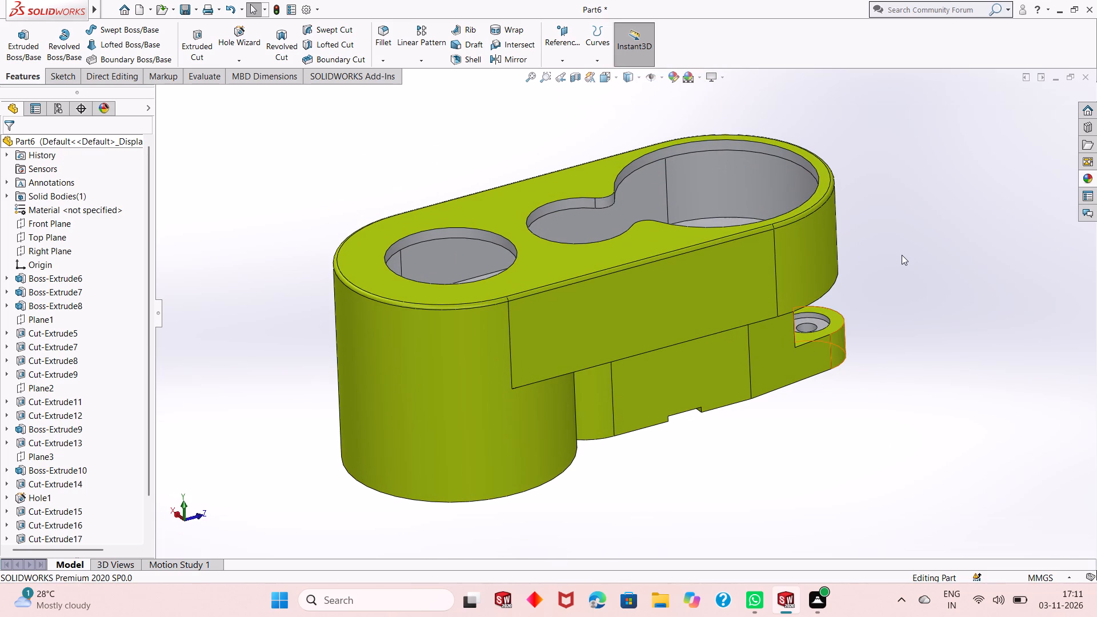
key("ctrl+s")
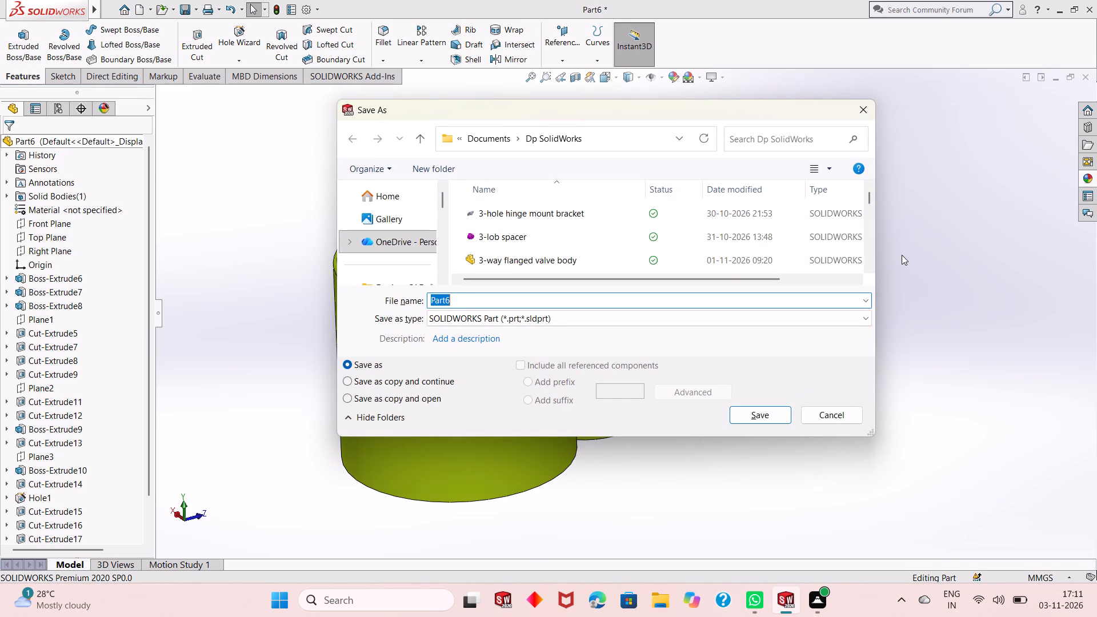
type("Gear")
key("space")
type("bo")
type("x")
key("space")
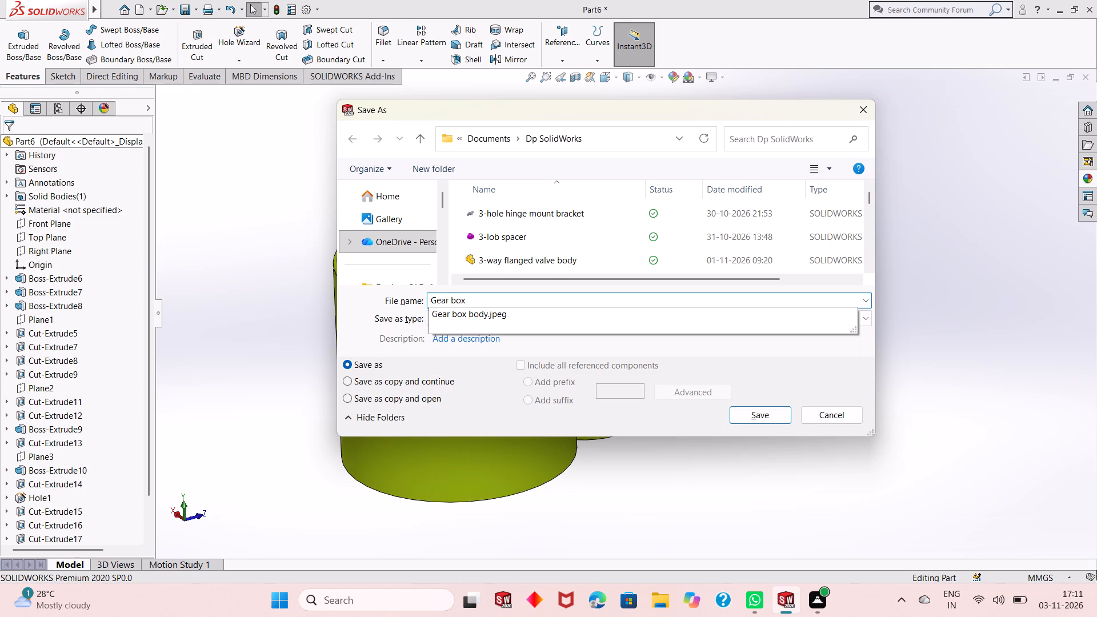
type("body")
key("Return")
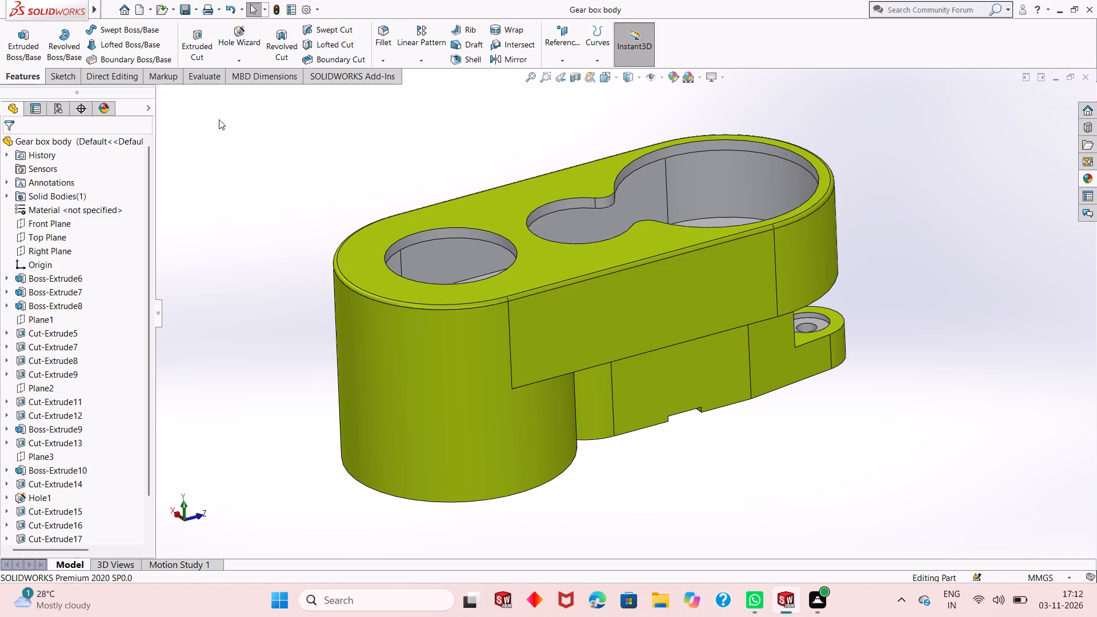
Save a copy of the part in Adobe Portable Document Format (*.pdf) under the name Gear box body.
left_click(200, 12)
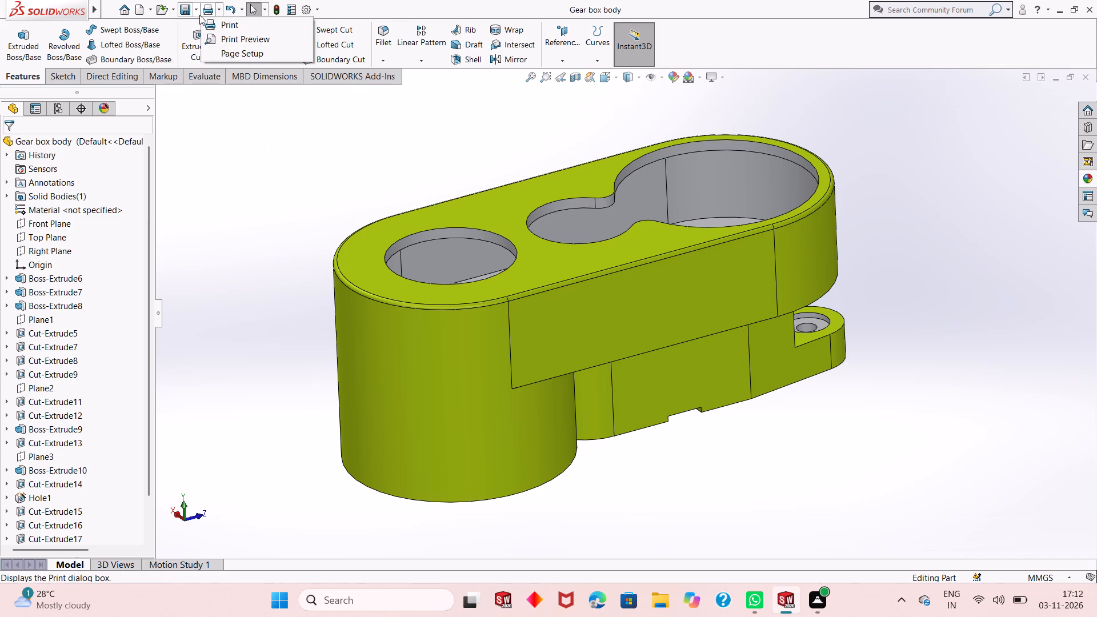
left_click(197, 37)
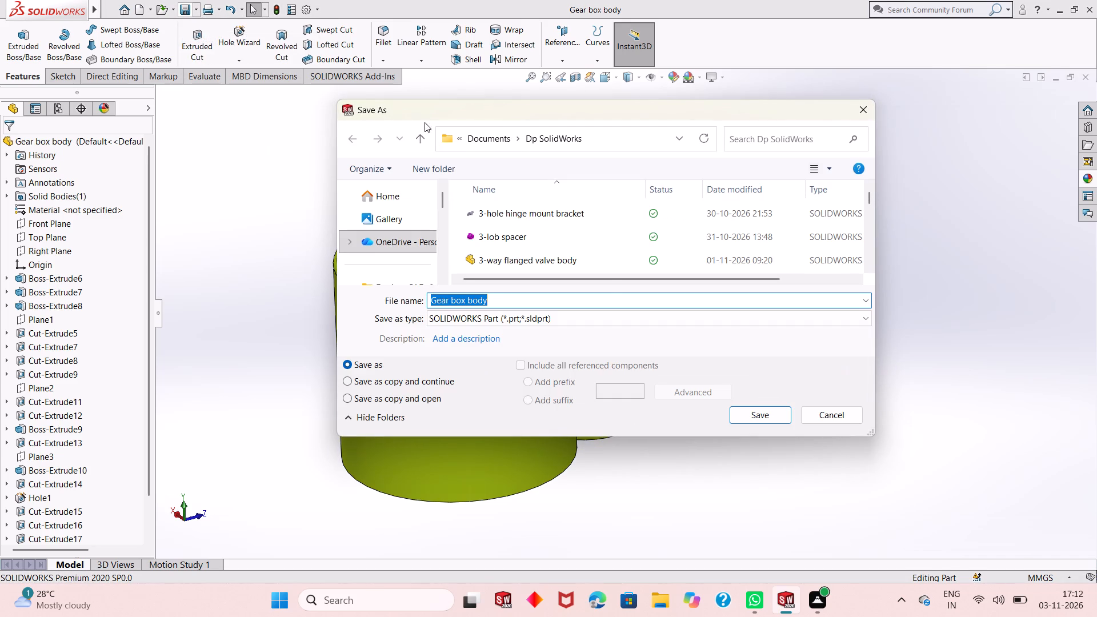
left_click(610, 317)
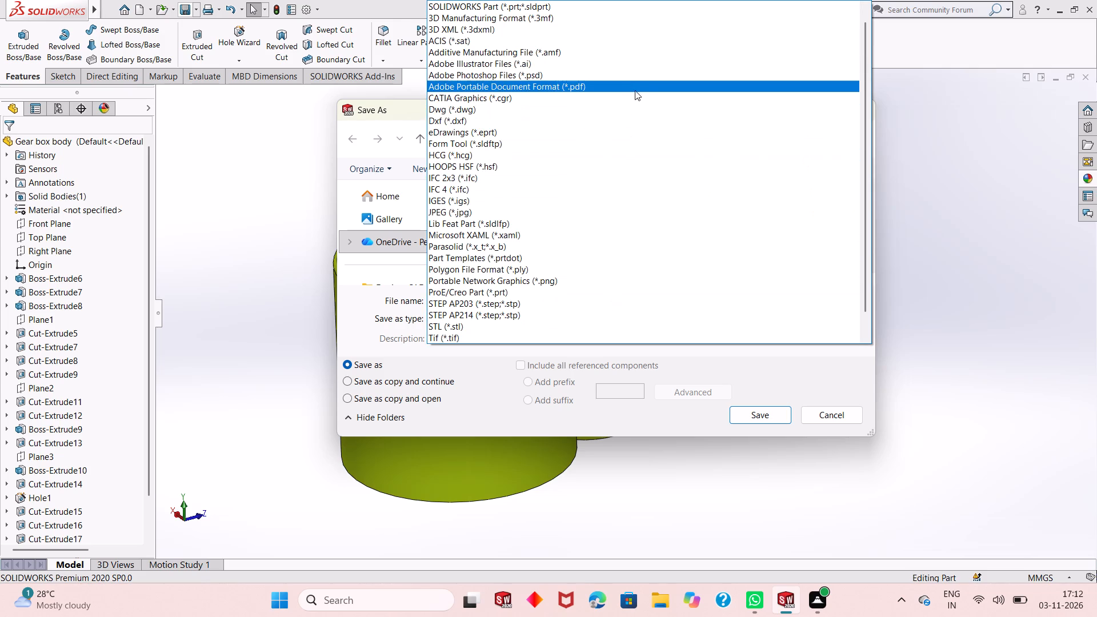
left_click(636, 88)
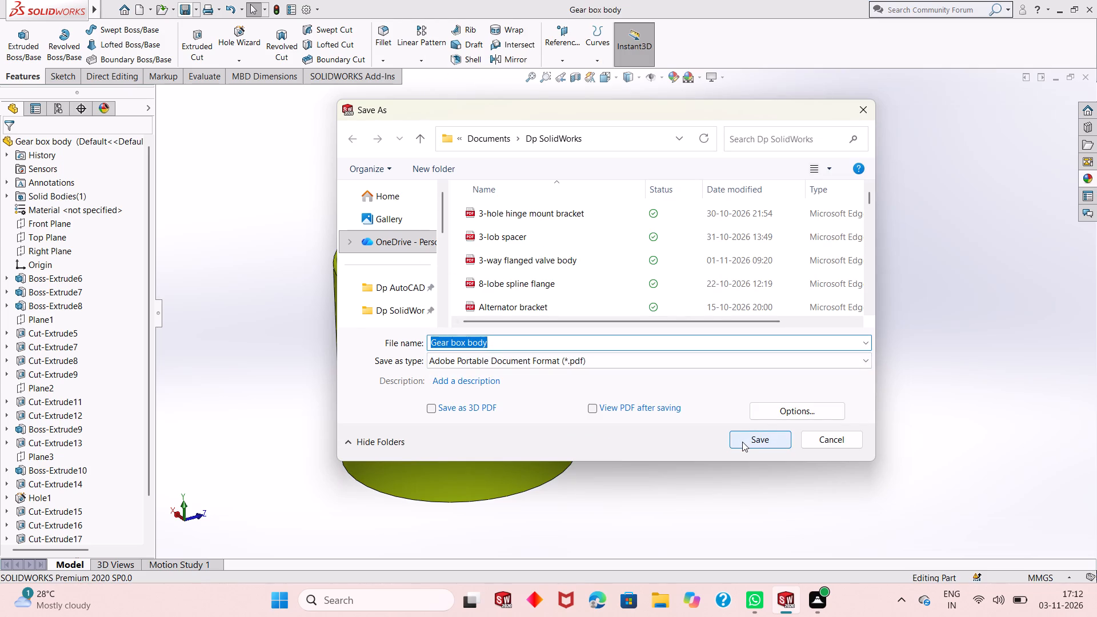
left_click(743, 442)
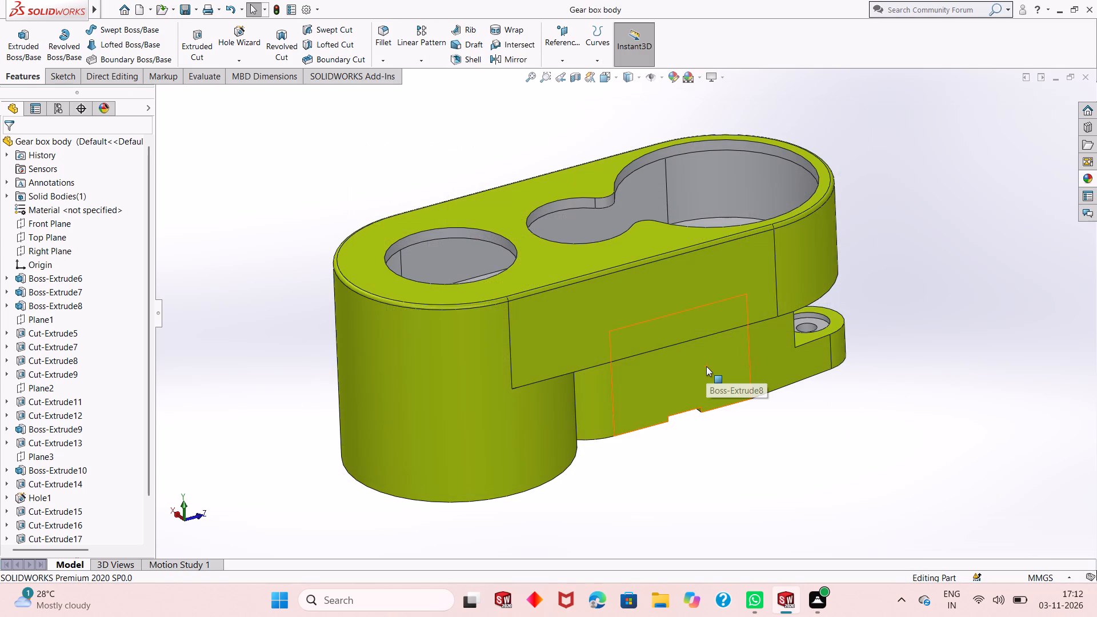